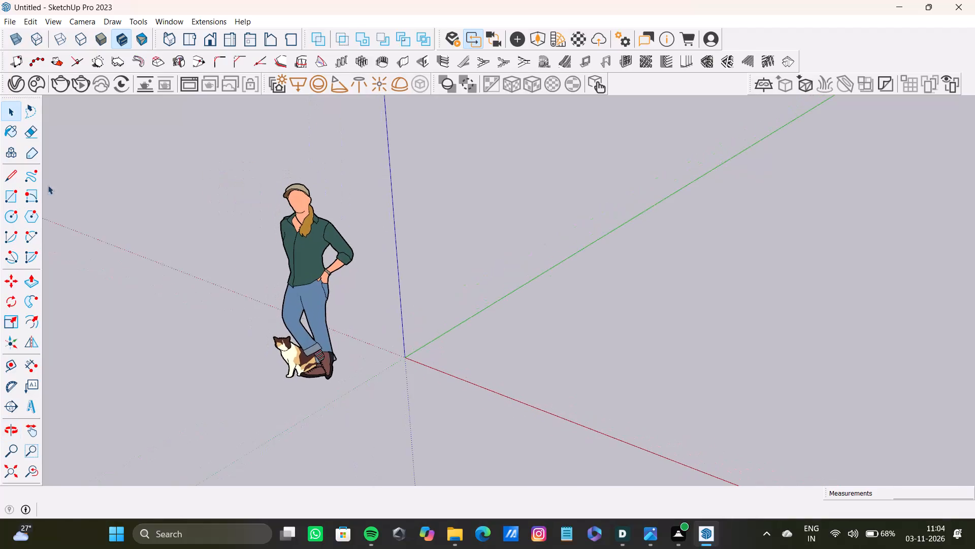
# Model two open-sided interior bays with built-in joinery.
# Draw a rectangle on the ground from the origin, about 14' 2" by 9' 4".
pyautogui.click(5, 200)
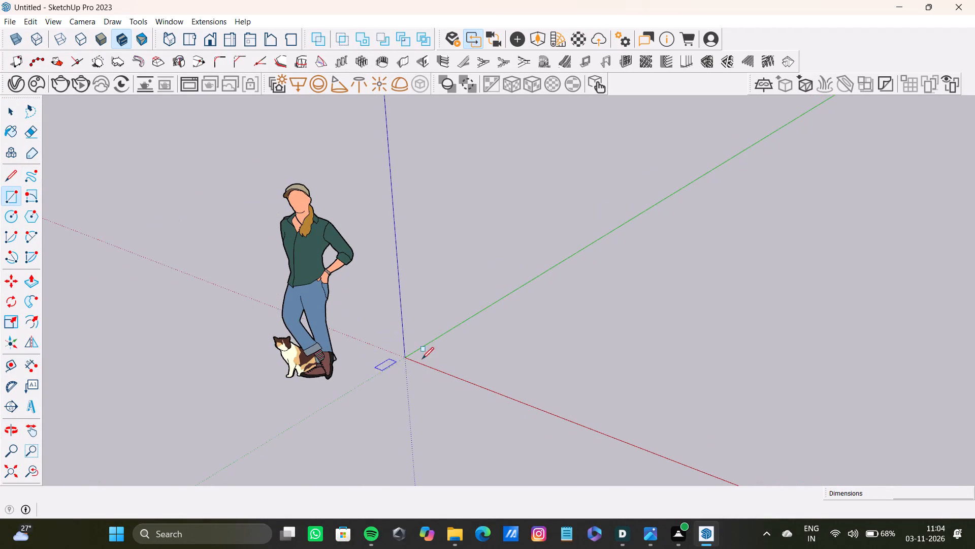
pyautogui.moveTo(404, 356); pyautogui.dragTo(412, 355)
pyautogui.scroll(-9, 640, 297)
pyautogui.keyDown('shift'); pyautogui.moveTo(635, 284); pyautogui.dragTo(474, 350, button='middle'); pyautogui.keyUp('shift')
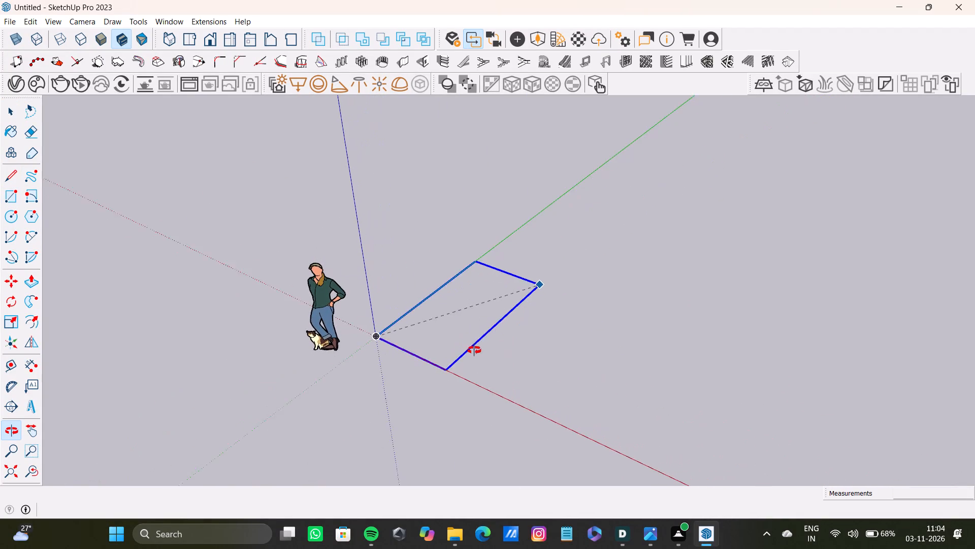
pyautogui.keyDown('shift'); pyautogui.moveTo(474, 350); pyautogui.dragTo(474, 359, button='middle'); pyautogui.keyUp('shift')
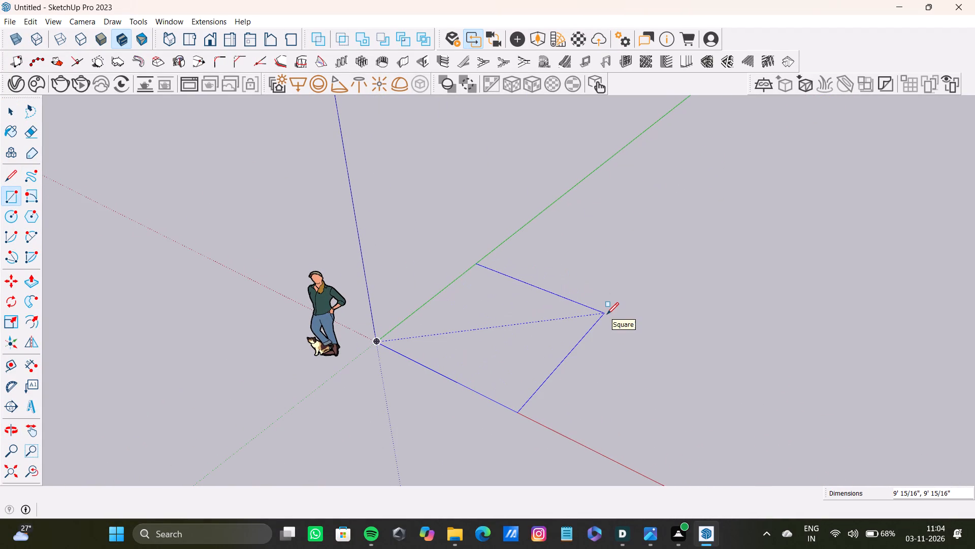
pyautogui.click(692, 344)
# Push/Pull the rectangle upward into a thin floor slab about 3" thick.
pyautogui.scroll(-8, 589, 313)
pyautogui.keyDown('shift'); pyautogui.moveTo(571, 324); pyautogui.dragTo(336, 258, button='middle'); pyautogui.keyUp('shift')
pyautogui.press('space')
pyautogui.click(431, 266)
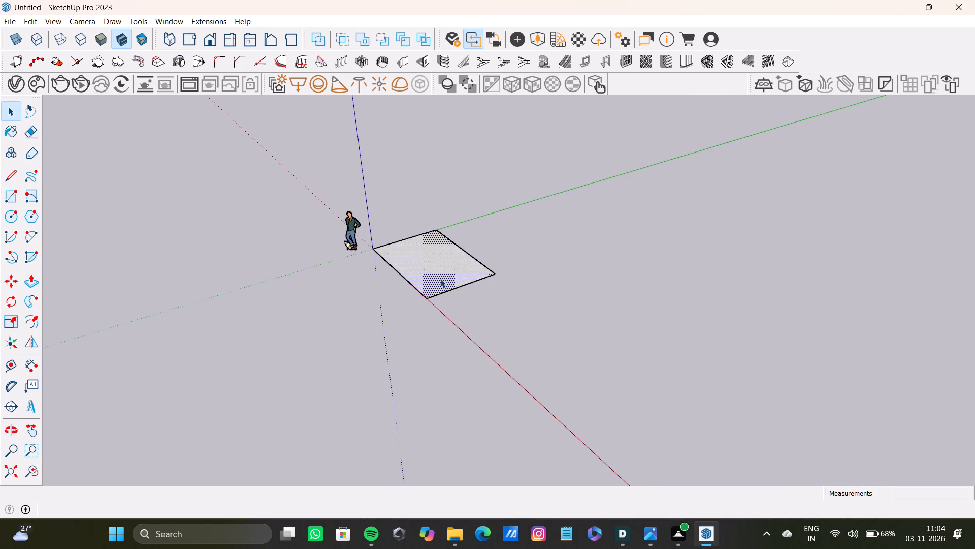
pyautogui.moveTo(453, 279); pyautogui.dragTo(310, 281, button='middle')
pyautogui.scroll(4, 407, 258)
pyautogui.press('p')
pyautogui.scroll(8, 430, 244)
pyautogui.moveTo(456, 261); pyautogui.dragTo(455, 255)
pyautogui.scroll(-6, 453, 256)
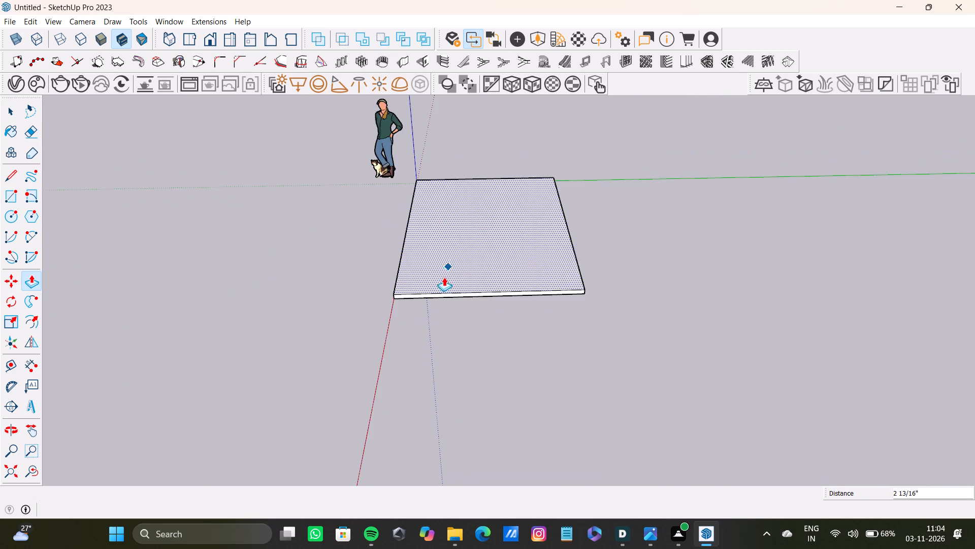
pyautogui.scroll(-2, 444, 277)
pyautogui.moveTo(397, 305); pyautogui.dragTo(425, 295, button='middle')
pyautogui.scroll(11, 438, 278)
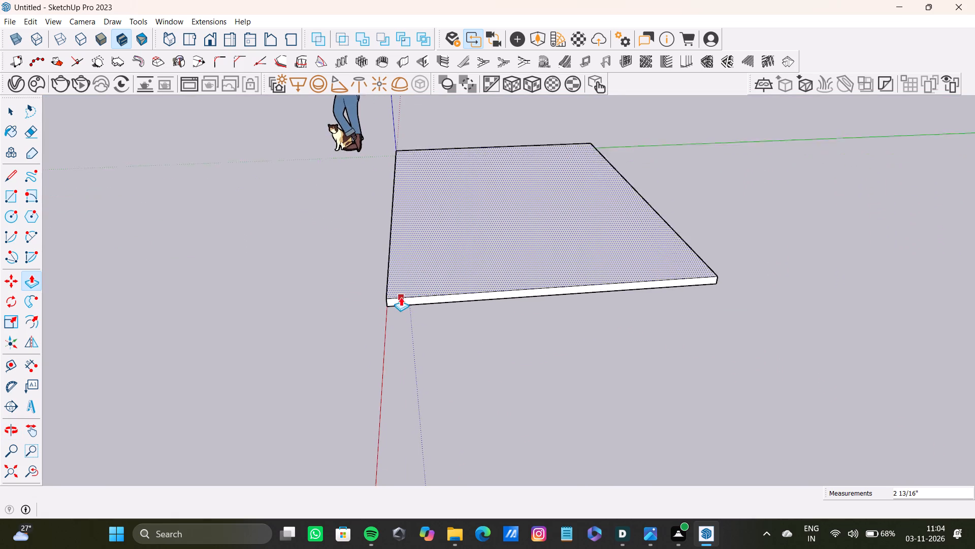
pyautogui.click(401, 294)
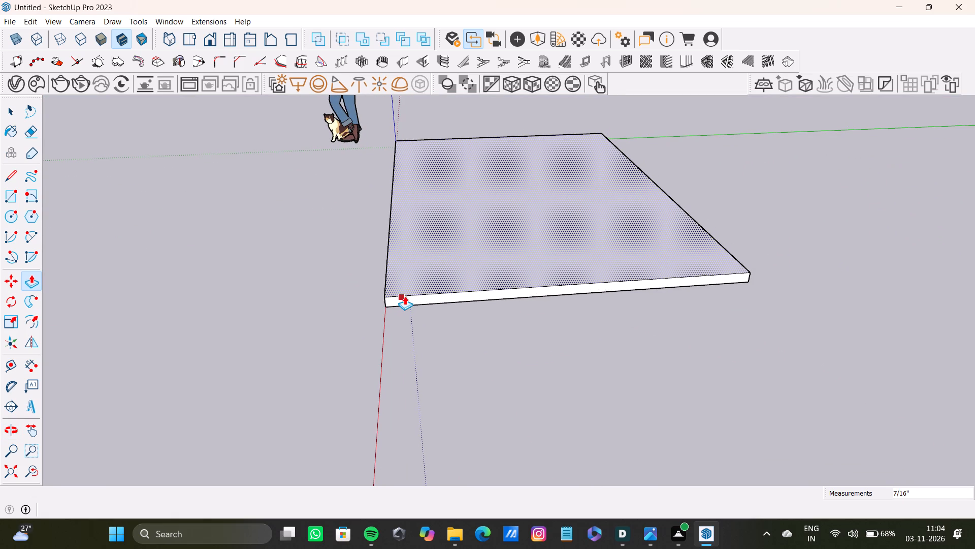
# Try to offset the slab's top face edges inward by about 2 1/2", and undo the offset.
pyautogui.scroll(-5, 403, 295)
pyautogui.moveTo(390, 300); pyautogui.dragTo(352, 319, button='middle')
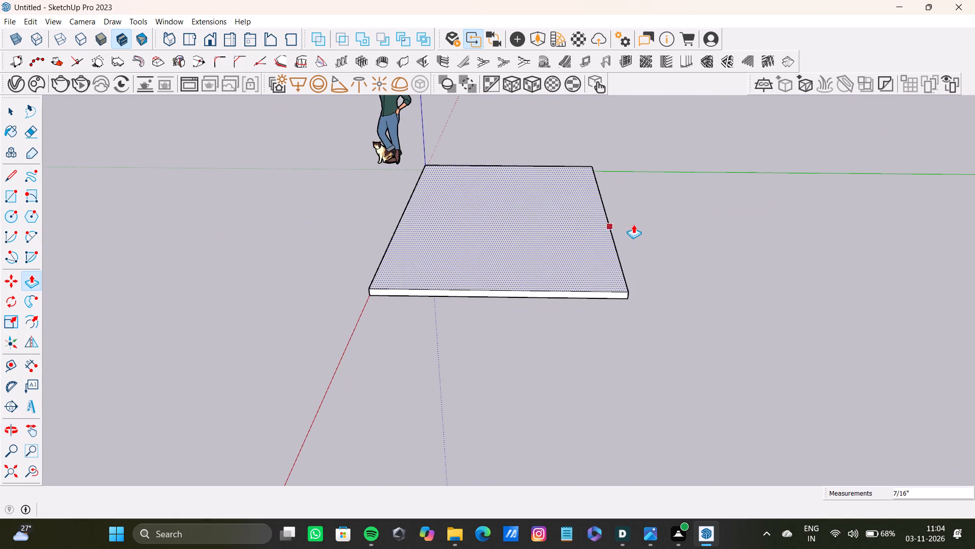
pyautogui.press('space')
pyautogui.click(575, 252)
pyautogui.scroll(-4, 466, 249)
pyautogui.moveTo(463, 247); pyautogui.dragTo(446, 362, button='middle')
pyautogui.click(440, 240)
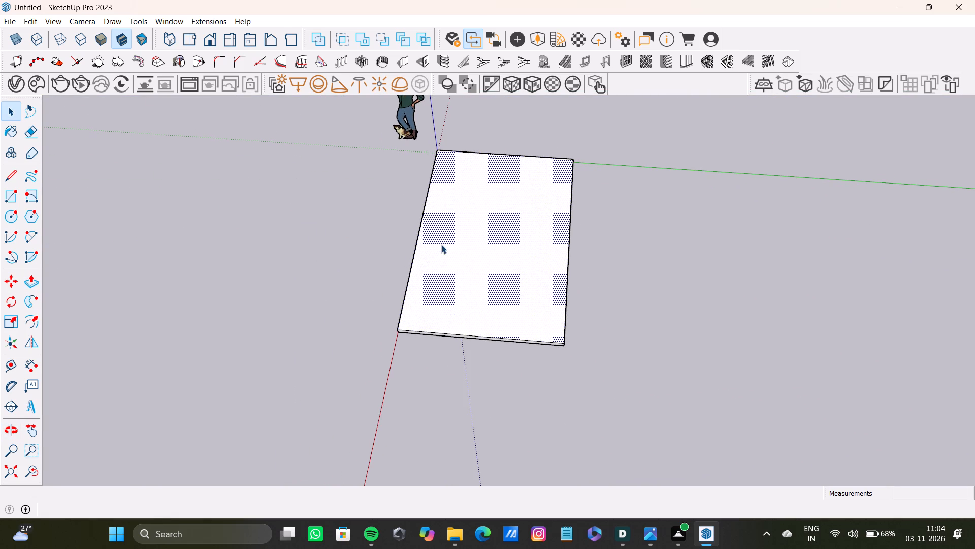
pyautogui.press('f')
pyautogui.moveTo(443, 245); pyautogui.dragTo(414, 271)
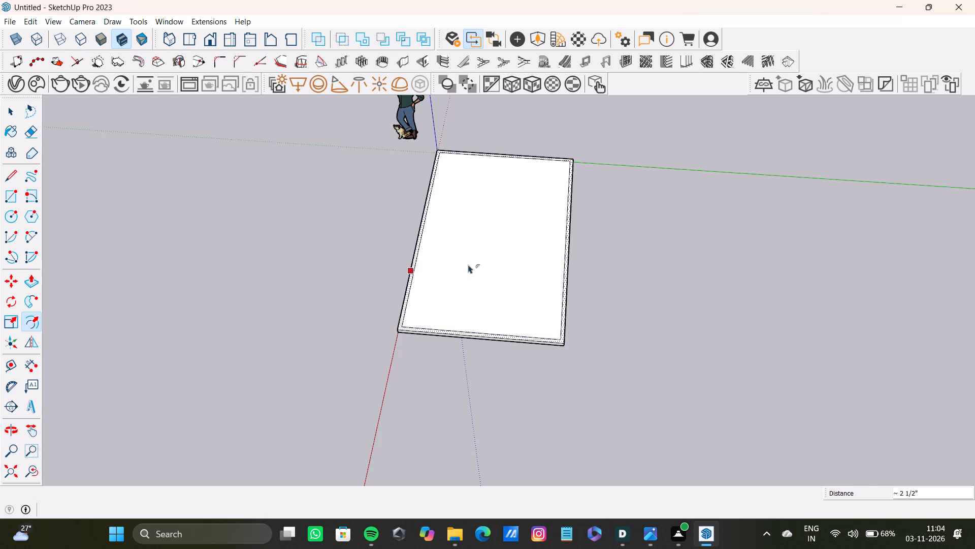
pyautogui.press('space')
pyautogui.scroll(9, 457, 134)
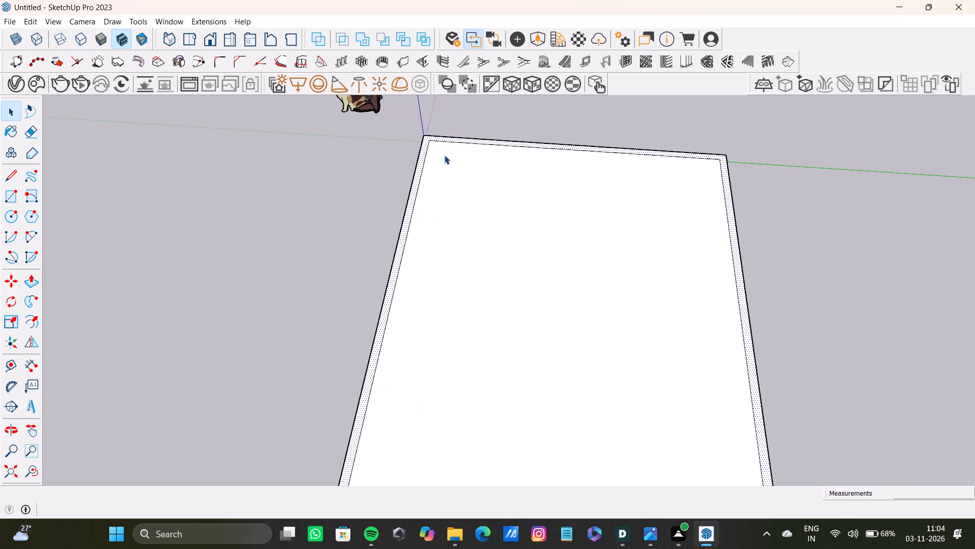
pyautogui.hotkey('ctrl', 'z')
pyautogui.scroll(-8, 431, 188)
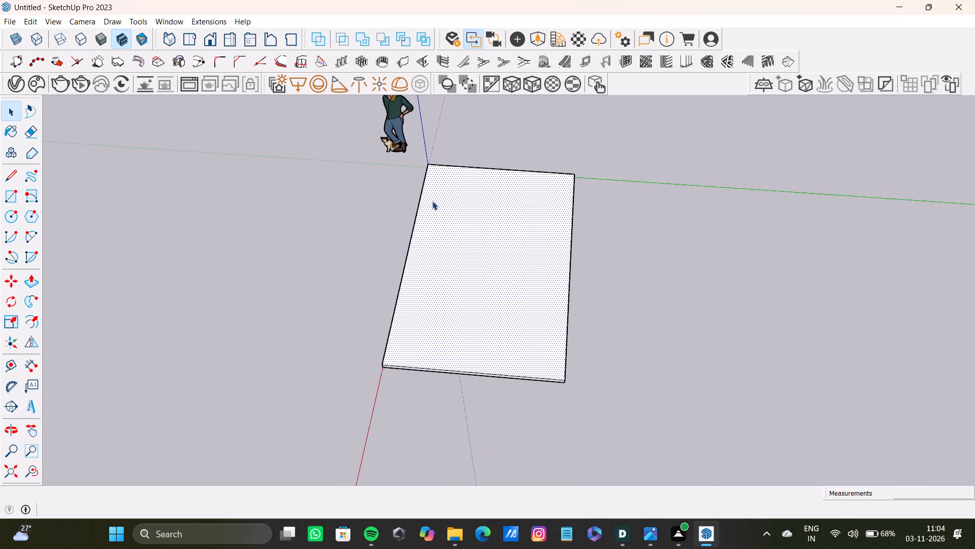
# Offset the slab's top face edges inward by about 7 13/16" to form a border for the walls.
pyautogui.press('f')
pyautogui.moveTo(435, 203); pyautogui.dragTo(426, 223)
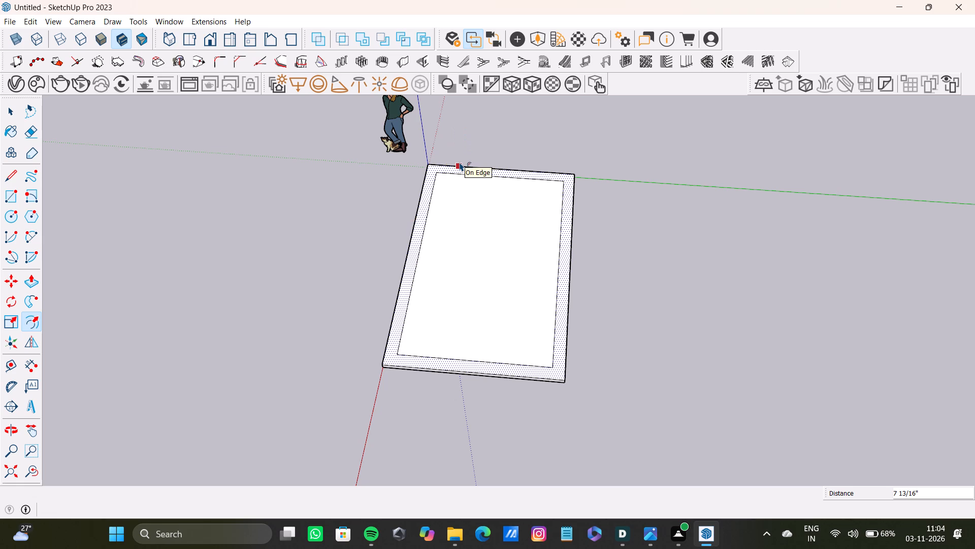
# Draw lines from the two inner border corners at the origin end straight across to the slab's long outer edges.
pyautogui.press('l')
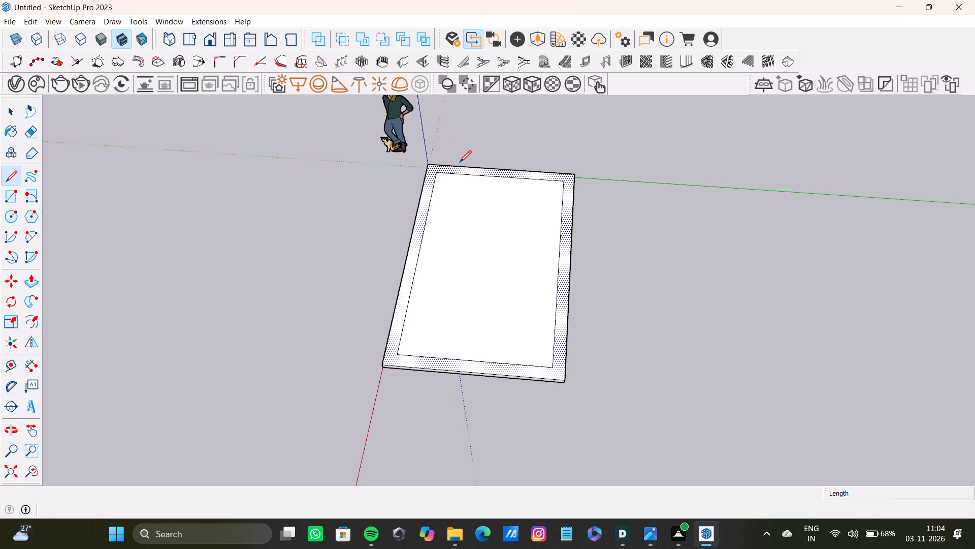
pyautogui.scroll(7, 438, 194)
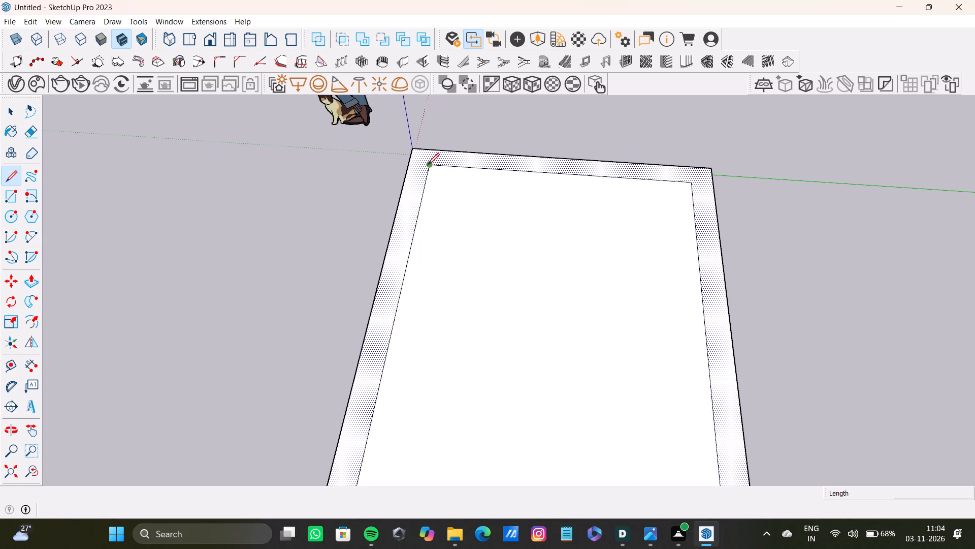
pyautogui.click(428, 165)
pyautogui.click(412, 159)
pyautogui.click(691, 181)
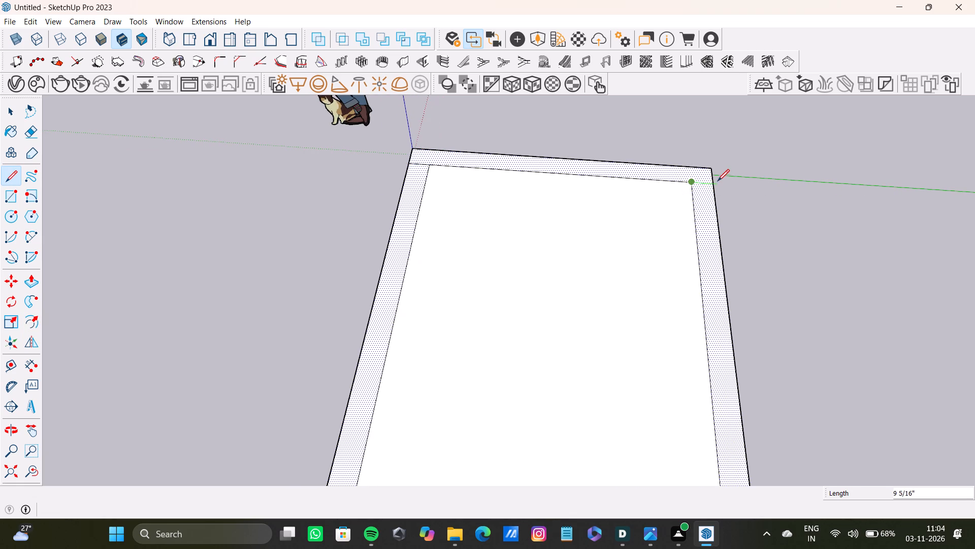
pyautogui.click(717, 181)
pyautogui.scroll(-10, 631, 211)
pyautogui.press('space')
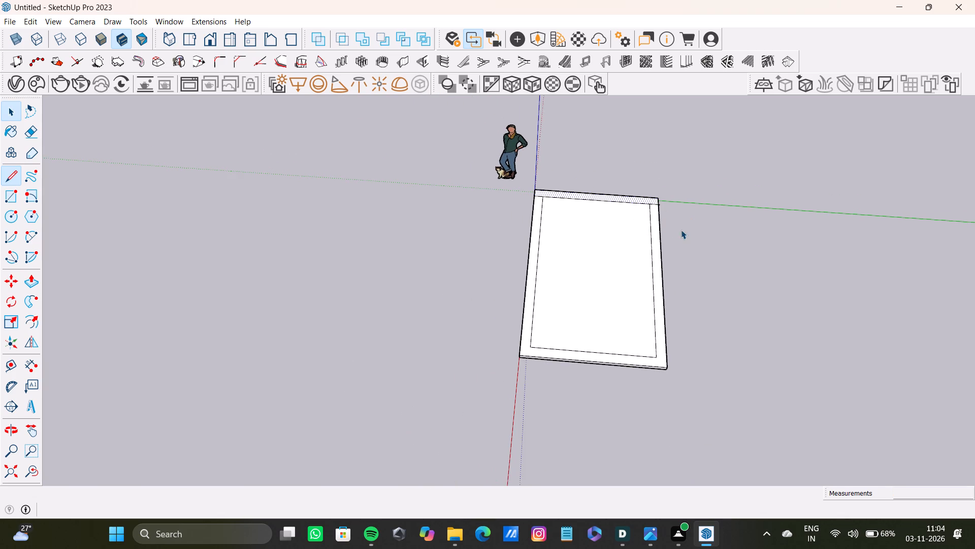
# Draw a line across the border from the inner corner farthest from the origin to the slab's short outer edge.
pyautogui.scroll(-8, 541, 201)
pyautogui.moveTo(548, 229); pyautogui.dragTo(617, 279, button='middle')
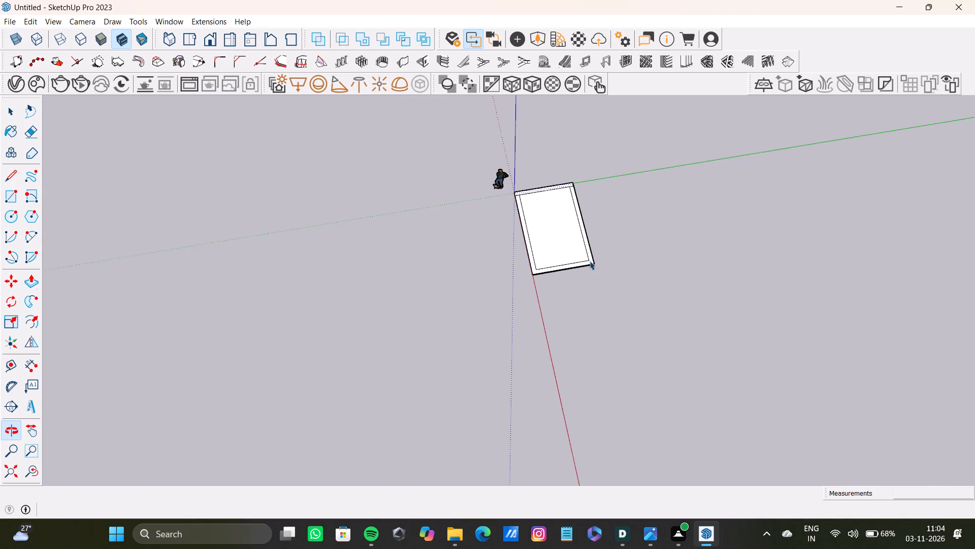
pyautogui.scroll(8, 589, 260)
pyautogui.press('l')
pyautogui.scroll(7, 593, 269)
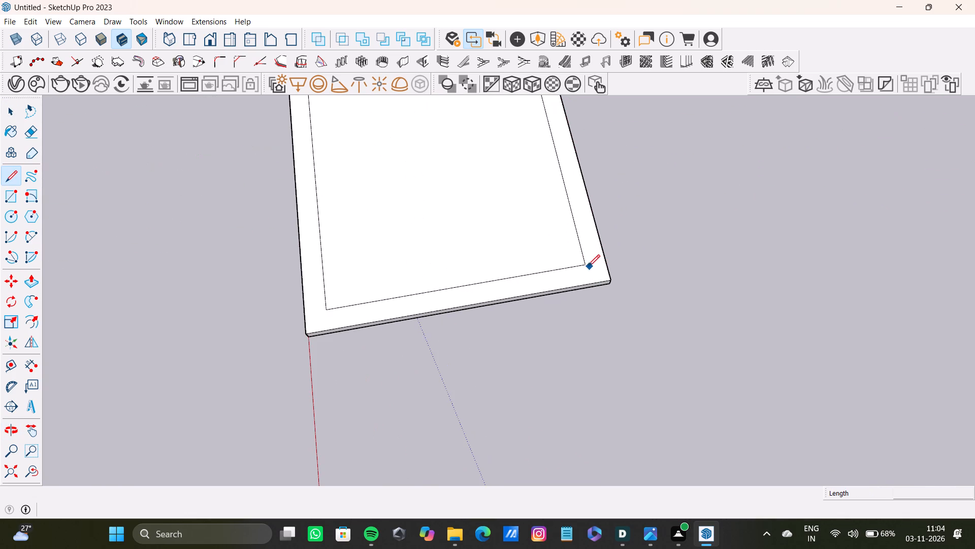
pyautogui.click(588, 264)
pyautogui.moveTo(591, 284); pyautogui.dragTo(590, 279)
pyautogui.press('space')
pyautogui.scroll(-8, 540, 207)
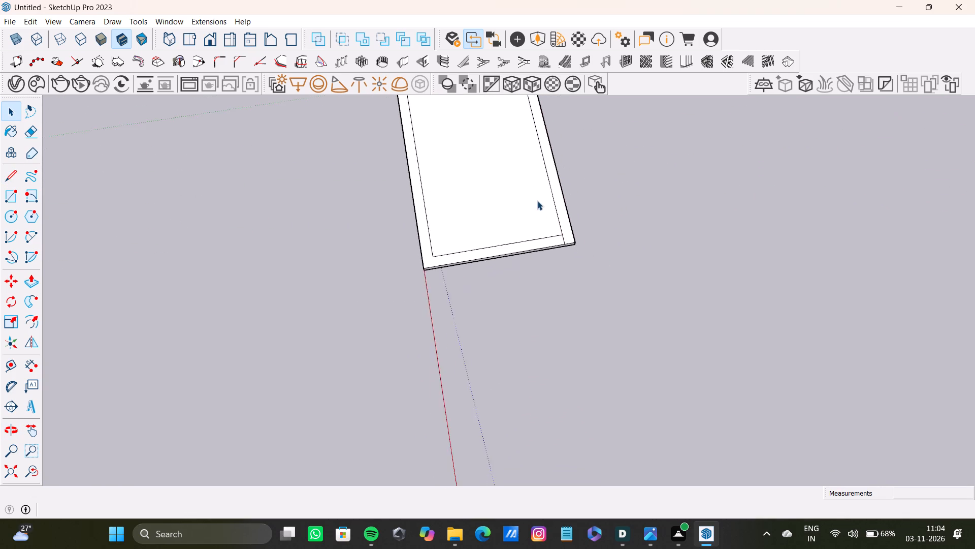
# Delete the dividing line and its overhanging stub at the border corner on the green axis, joining the two wall strips.
pyautogui.keyDown('shift'); pyautogui.moveTo(537, 201); pyautogui.dragTo(514, 332, button='middle'); pyautogui.keyUp('shift')
pyautogui.scroll(11, 553, 227)
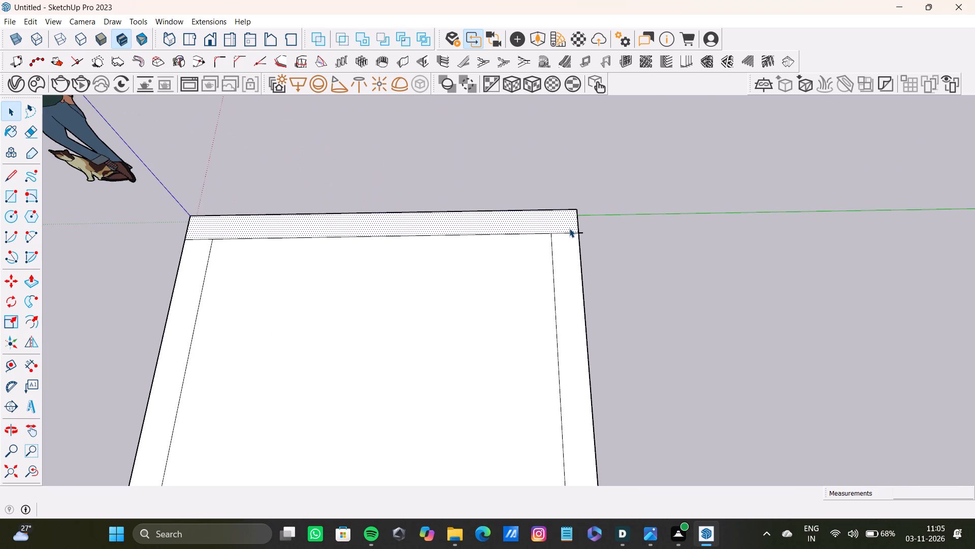
pyautogui.click(570, 232)
pyautogui.press('Delete')
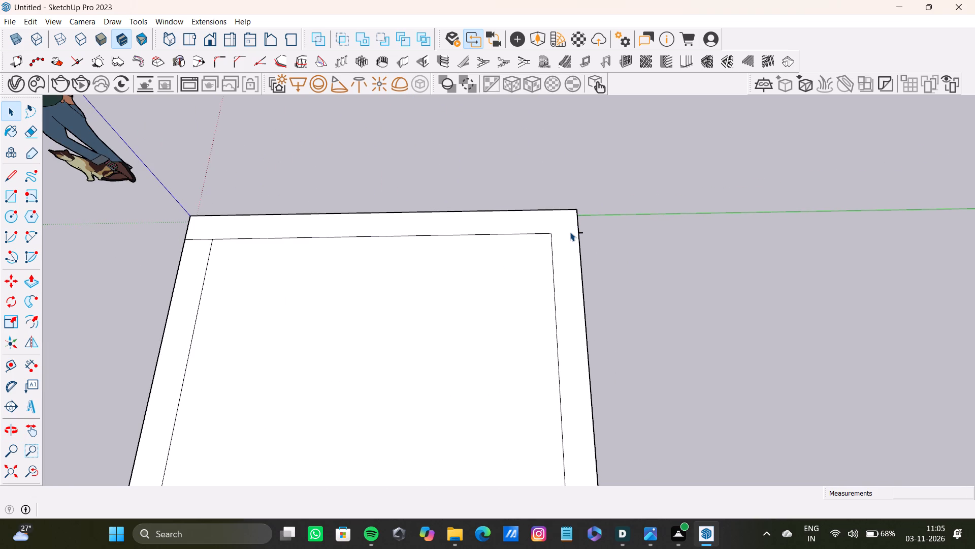
pyautogui.scroll(10, 598, 215)
pyautogui.click(569, 237)
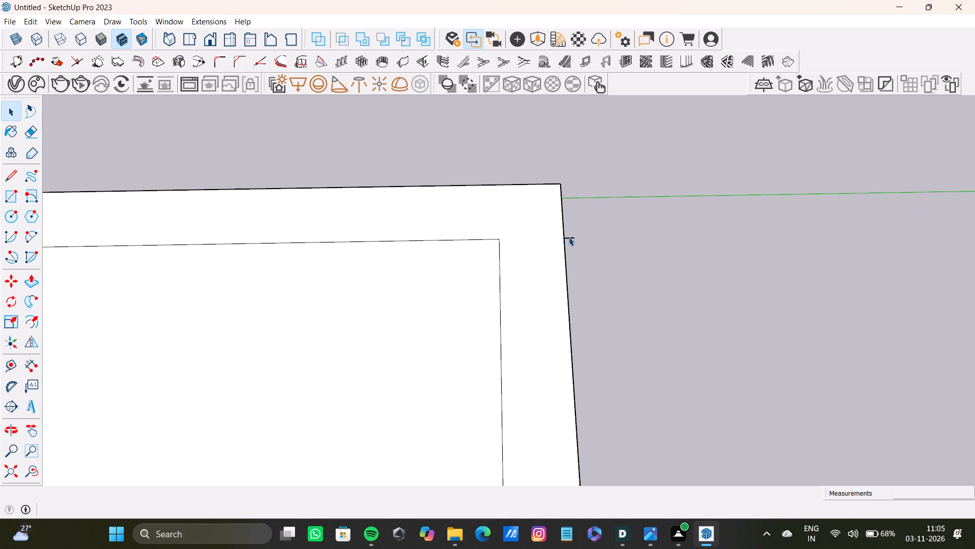
pyautogui.press('Delete')
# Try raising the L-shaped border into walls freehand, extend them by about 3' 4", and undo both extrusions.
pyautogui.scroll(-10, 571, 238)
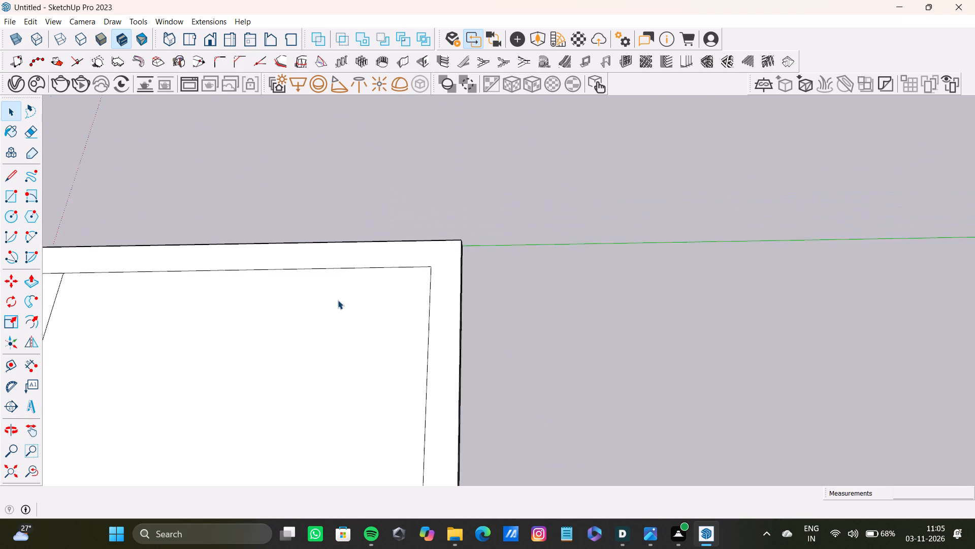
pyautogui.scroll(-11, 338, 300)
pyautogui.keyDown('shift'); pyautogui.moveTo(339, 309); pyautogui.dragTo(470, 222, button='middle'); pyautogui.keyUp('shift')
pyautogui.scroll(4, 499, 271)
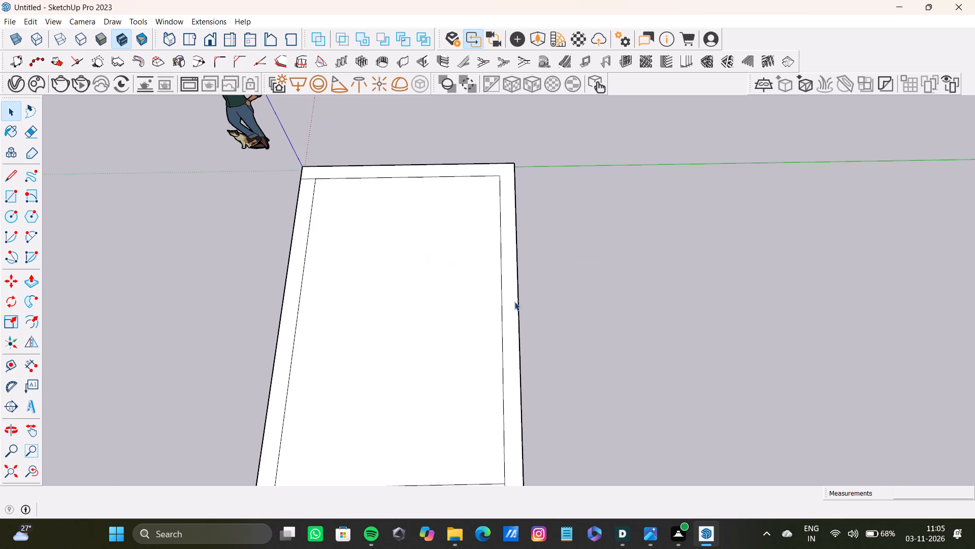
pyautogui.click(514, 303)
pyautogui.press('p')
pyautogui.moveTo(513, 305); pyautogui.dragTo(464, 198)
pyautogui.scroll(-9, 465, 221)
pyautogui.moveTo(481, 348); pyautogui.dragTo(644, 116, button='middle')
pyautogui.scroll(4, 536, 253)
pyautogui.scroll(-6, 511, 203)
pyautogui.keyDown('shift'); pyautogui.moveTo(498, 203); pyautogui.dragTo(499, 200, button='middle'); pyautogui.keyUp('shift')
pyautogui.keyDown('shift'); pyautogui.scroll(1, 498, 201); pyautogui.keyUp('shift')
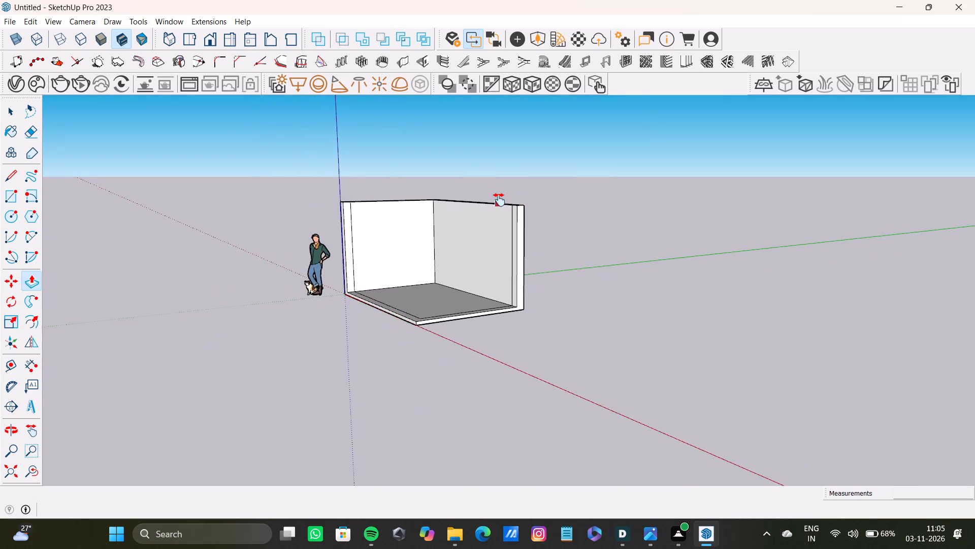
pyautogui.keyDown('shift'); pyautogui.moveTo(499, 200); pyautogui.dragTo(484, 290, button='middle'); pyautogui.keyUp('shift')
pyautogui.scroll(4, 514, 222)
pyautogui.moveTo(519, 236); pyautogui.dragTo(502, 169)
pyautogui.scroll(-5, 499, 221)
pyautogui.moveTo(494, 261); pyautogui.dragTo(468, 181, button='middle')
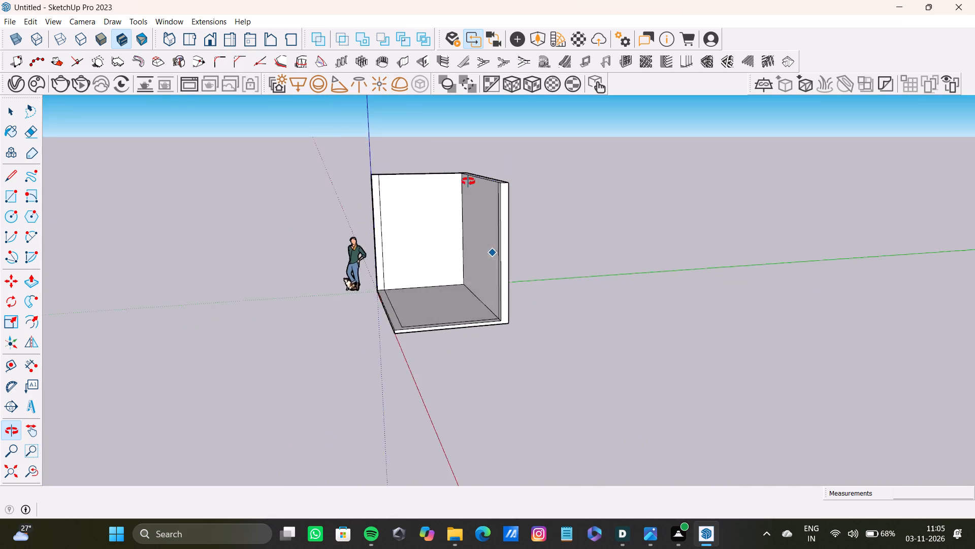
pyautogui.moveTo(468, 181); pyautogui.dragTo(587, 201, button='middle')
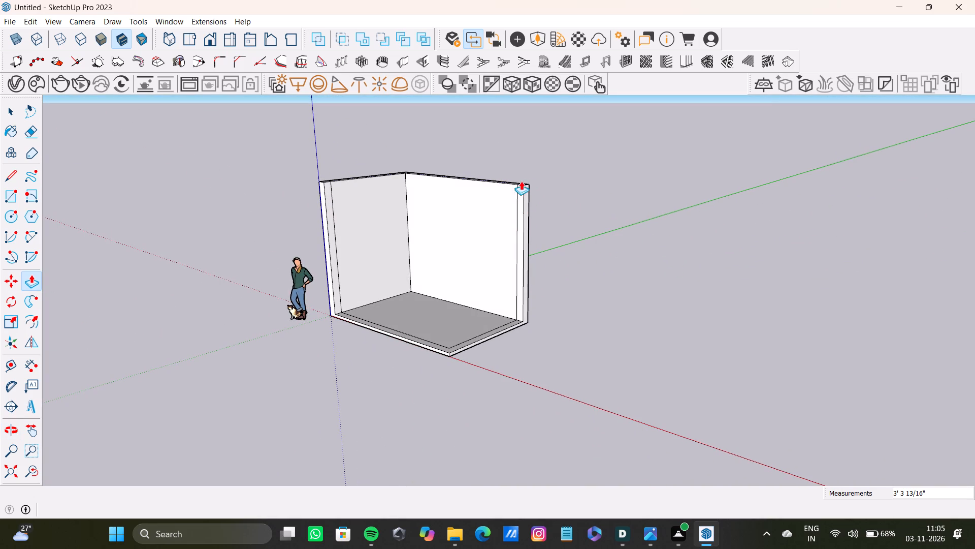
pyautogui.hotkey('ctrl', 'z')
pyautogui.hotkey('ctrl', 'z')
# Push/Pull the L-shaped border strip up 10' to form two adjoining walls.
pyautogui.scroll(5, 515, 316)
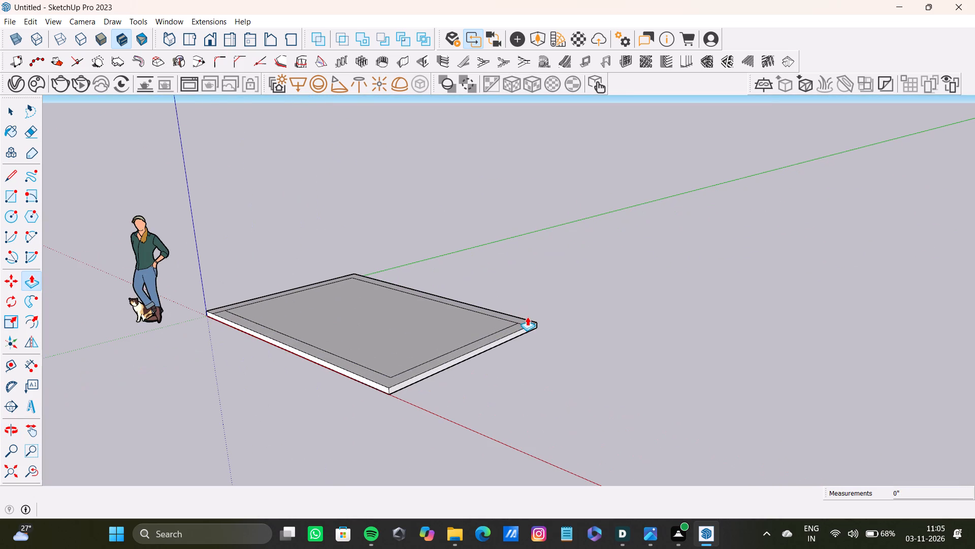
pyautogui.moveTo(527, 322); pyautogui.dragTo(479, 238)
pyautogui.write("10'")
pyautogui.moveTo(479, 238); pyautogui.dragTo(479, 238)
pyautogui.press('Return')
pyautogui.press('space')
# Push/Pull the top face of the two adjoining walls upward freehand to make them taller.
pyautogui.scroll(-6, 467, 229)
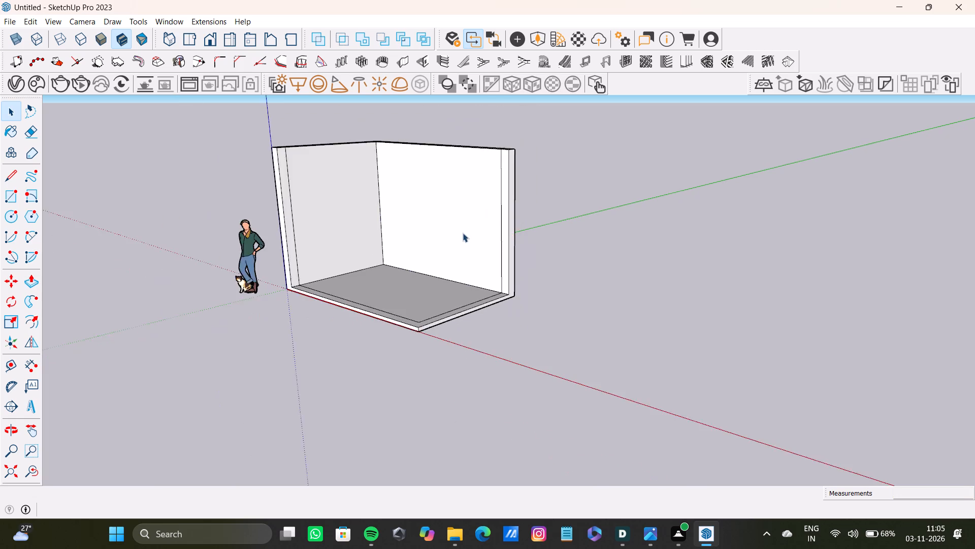
pyautogui.scroll(-2, 463, 233)
pyautogui.scroll(1, 507, 239)
pyautogui.moveTo(739, 200); pyautogui.dragTo(690, 232, button='middle')
pyautogui.scroll(7, 383, 262)
pyautogui.scroll(-3, 400, 219)
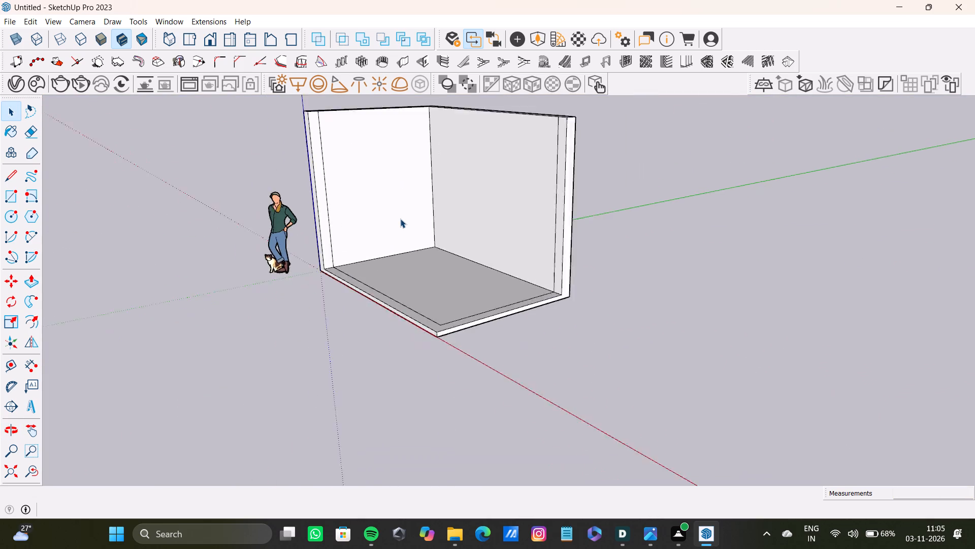
pyautogui.scroll(-5, 400, 219)
pyautogui.moveTo(400, 219); pyautogui.dragTo(500, 359, button='middle')
pyautogui.scroll(6, 525, 262)
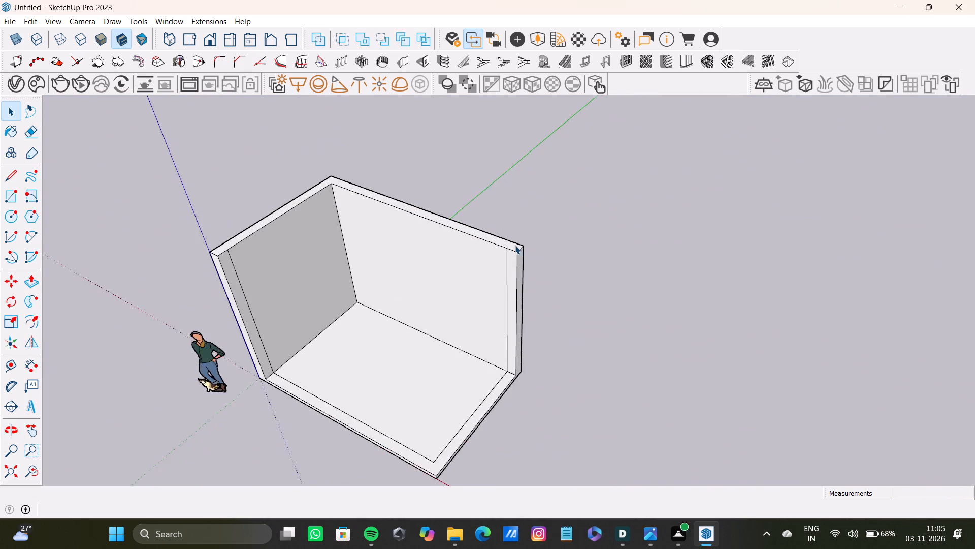
pyautogui.scroll(1, 515, 245)
pyautogui.press('space')
pyautogui.write('p')
pyautogui.moveTo(512, 244); pyautogui.dragTo(501, 215)
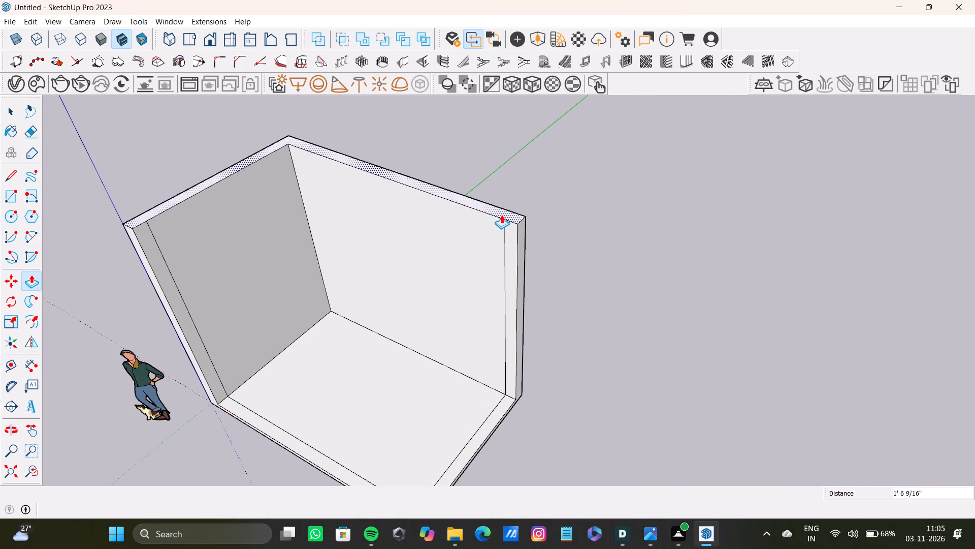
pyautogui.moveTo(501, 215); pyautogui.dragTo(487, 196)
pyautogui.press('space')
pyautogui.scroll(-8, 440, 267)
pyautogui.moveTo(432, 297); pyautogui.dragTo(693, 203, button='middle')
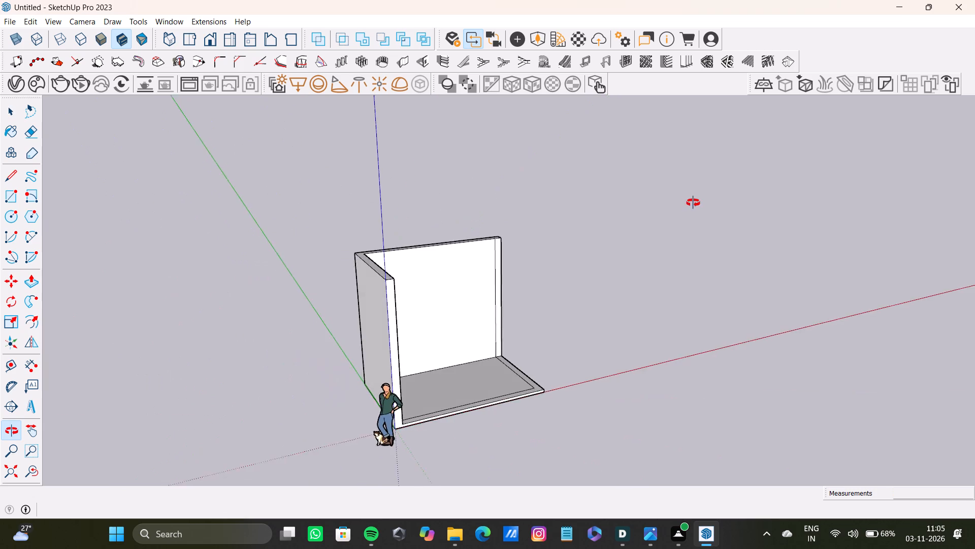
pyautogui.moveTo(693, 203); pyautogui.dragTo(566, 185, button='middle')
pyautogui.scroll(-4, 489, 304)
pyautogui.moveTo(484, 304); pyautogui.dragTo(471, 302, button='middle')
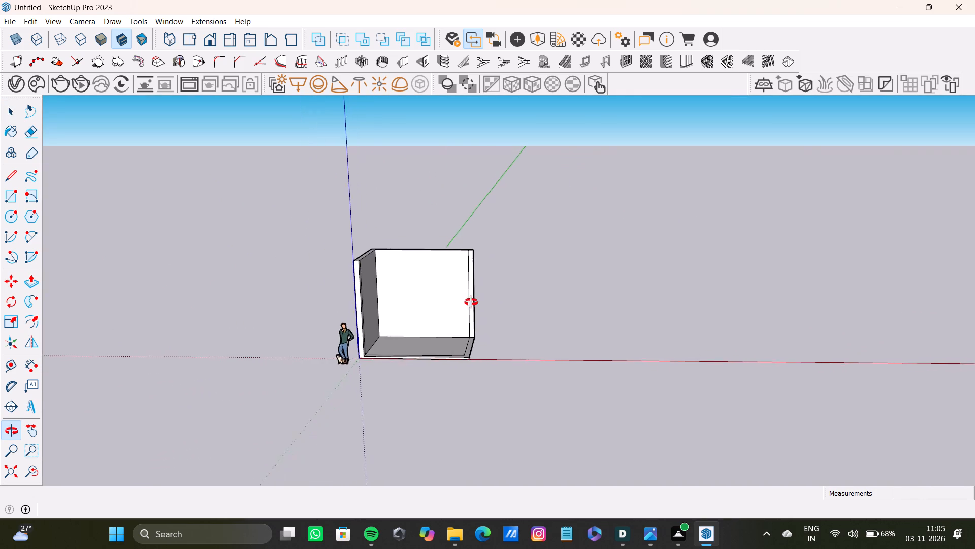
# Place a horizontal guide 9" below the top edge of the back wall's inner face.
pyautogui.moveTo(471, 302); pyautogui.dragTo(253, 360, button='middle')
pyautogui.scroll(-2, 495, 240)
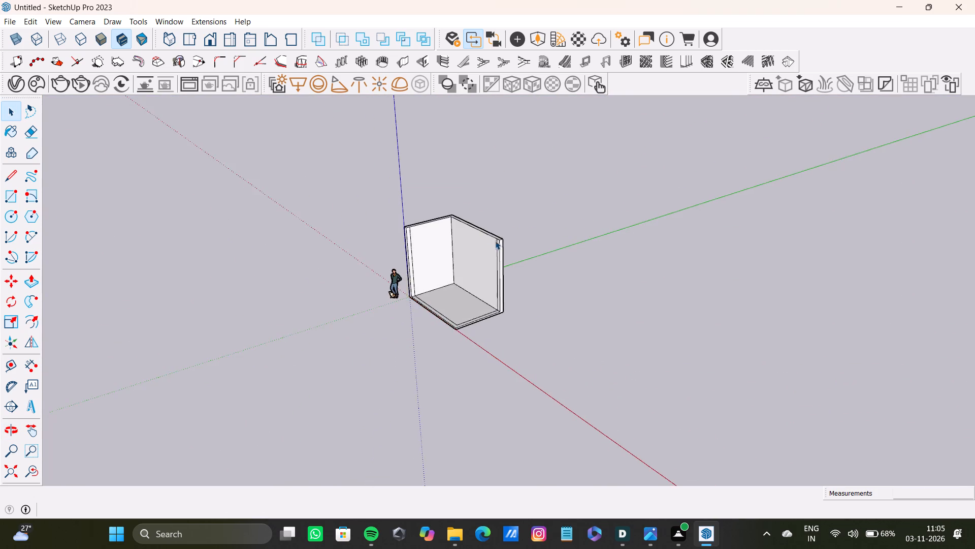
pyautogui.scroll(15, 494, 237)
pyautogui.scroll(-7, 449, 270)
pyautogui.keyDown('shift'); pyautogui.moveTo(441, 292); pyautogui.dragTo(619, 266, button='middle'); pyautogui.keyUp('shift')
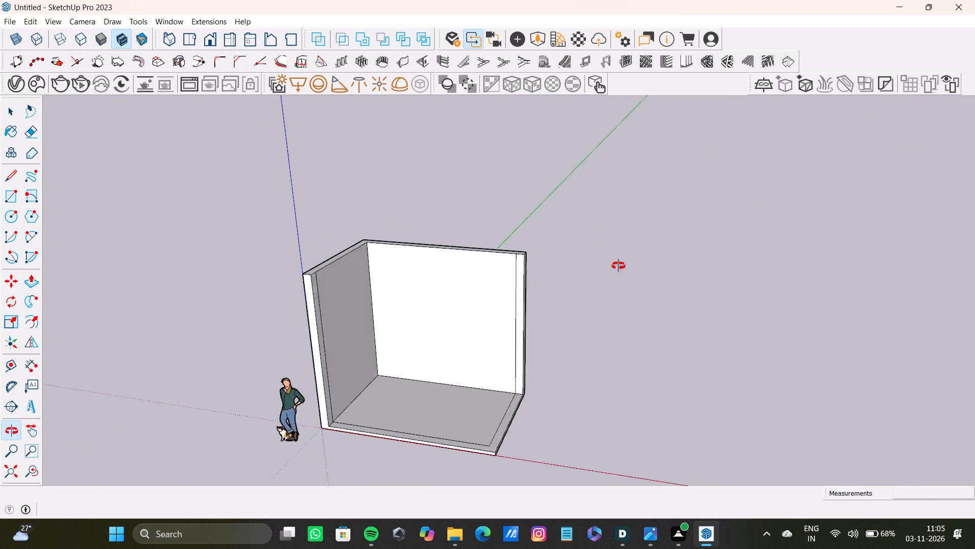
pyautogui.keyDown('shift'); pyautogui.moveTo(619, 266); pyautogui.dragTo(620, 265, button='middle'); pyautogui.keyUp('shift')
pyautogui.keyDown('shift'); pyautogui.scroll(-4, 476, 319); pyautogui.keyUp('shift')
pyautogui.keyDown('shift'); pyautogui.moveTo(463, 325); pyautogui.dragTo(464, 239, button='middle'); pyautogui.keyUp('shift')
pyautogui.scroll(9, 446, 280)
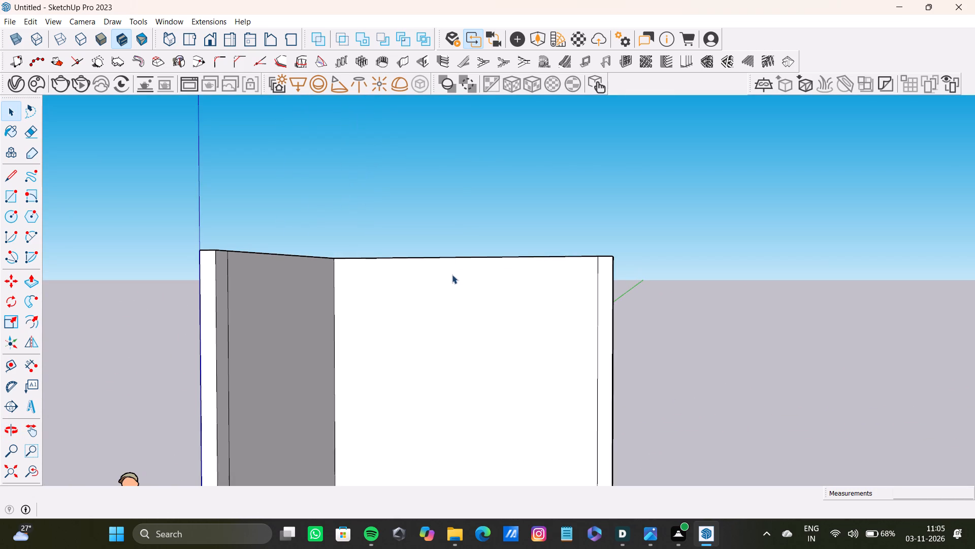
pyautogui.press('t')
pyautogui.scroll(4, 462, 266)
pyautogui.click(493, 254)
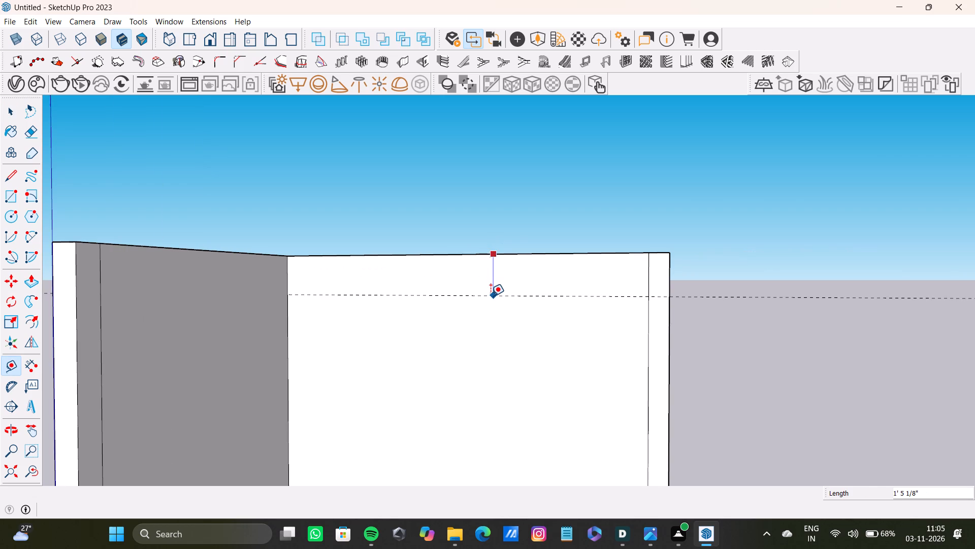
pyautogui.write('9"')
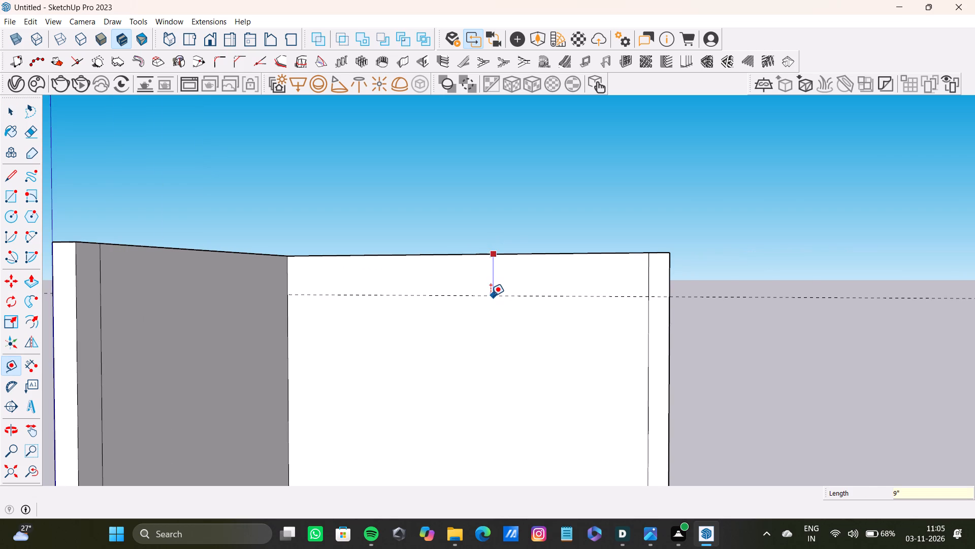
pyautogui.press('Return')
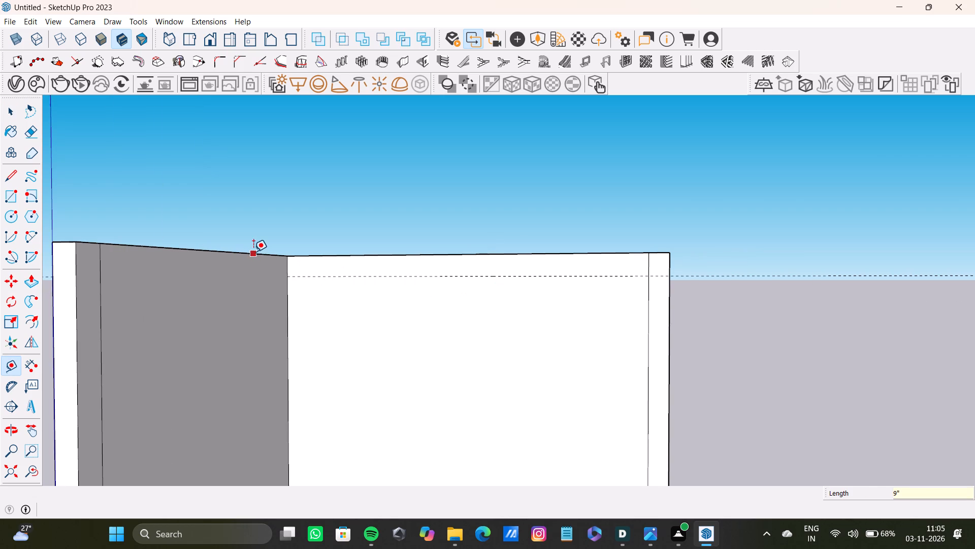
# Place a horizontal guide 9" below the top edge of the side wall's inner face.
pyautogui.click(253, 252)
pyautogui.write('9"')
pyautogui.press('Return')
# Draw lines along the 9" guides across both inner wall faces, from the side wall's vertical border line through the corner to the back wall's.
pyautogui.scroll(-7, 258, 293)
pyautogui.keyDown('shift'); pyautogui.moveTo(253, 324); pyautogui.dragTo(334, 285, button='middle'); pyautogui.keyUp('shift')
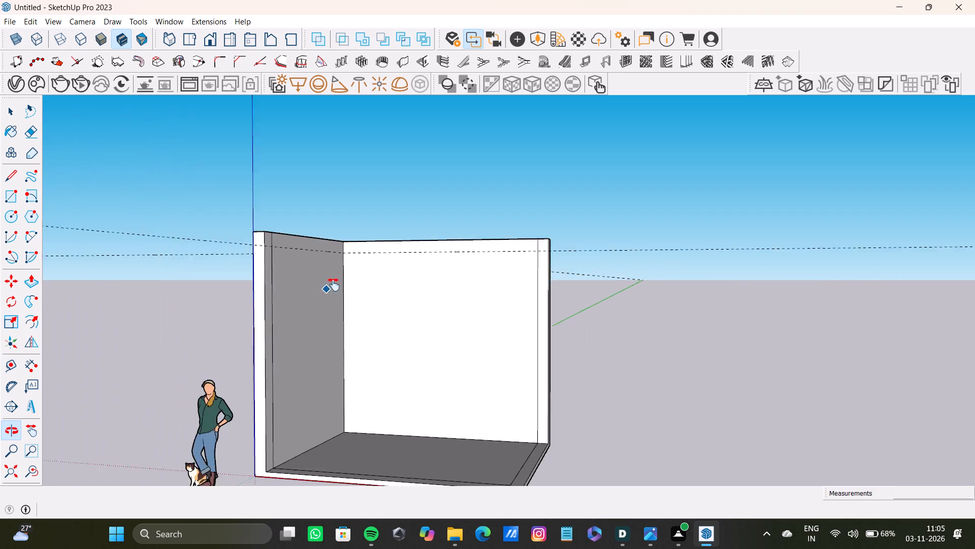
pyautogui.keyDown('shift'); pyautogui.moveTo(334, 285); pyautogui.dragTo(274, 293, button='middle'); pyautogui.keyUp('shift')
pyautogui.scroll(9, 338, 241)
pyautogui.press('space')
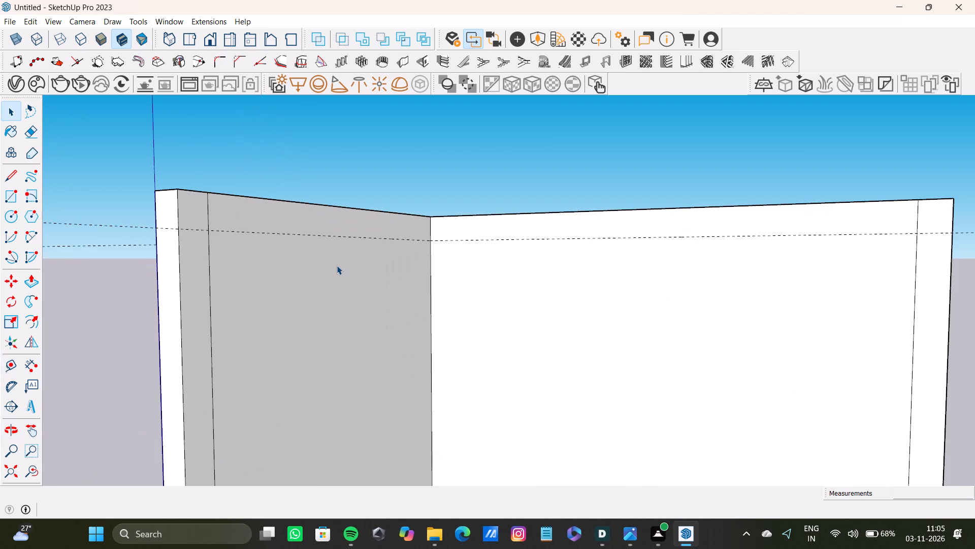
pyautogui.write('l')
pyautogui.scroll(3, 218, 232)
pyautogui.click(207, 228)
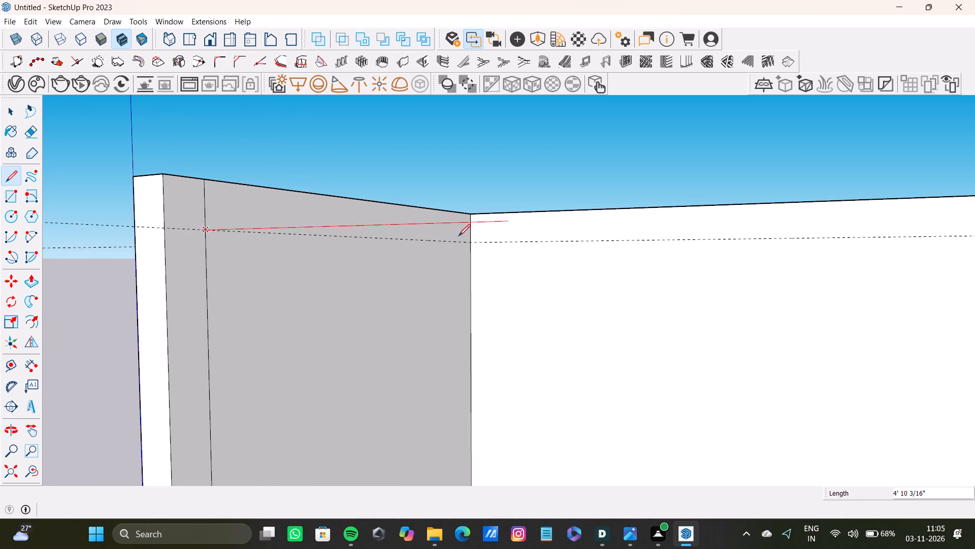
pyautogui.click(471, 241)
pyautogui.click(472, 243)
pyautogui.scroll(-6, 768, 260)
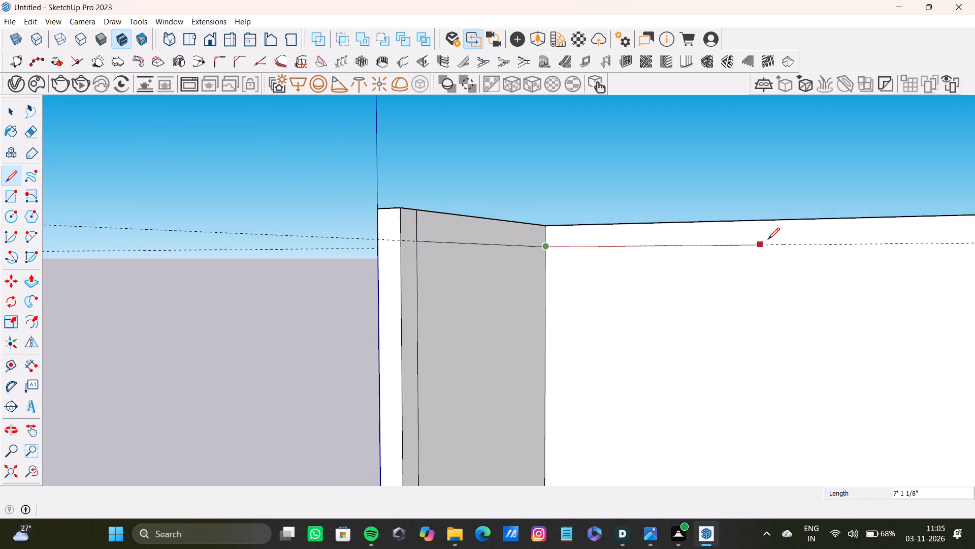
pyautogui.scroll(-7, 768, 239)
pyautogui.keyDown('shift'); pyautogui.moveTo(770, 243); pyautogui.dragTo(591, 246, button='middle'); pyautogui.keyUp('shift')
pyautogui.click(677, 242)
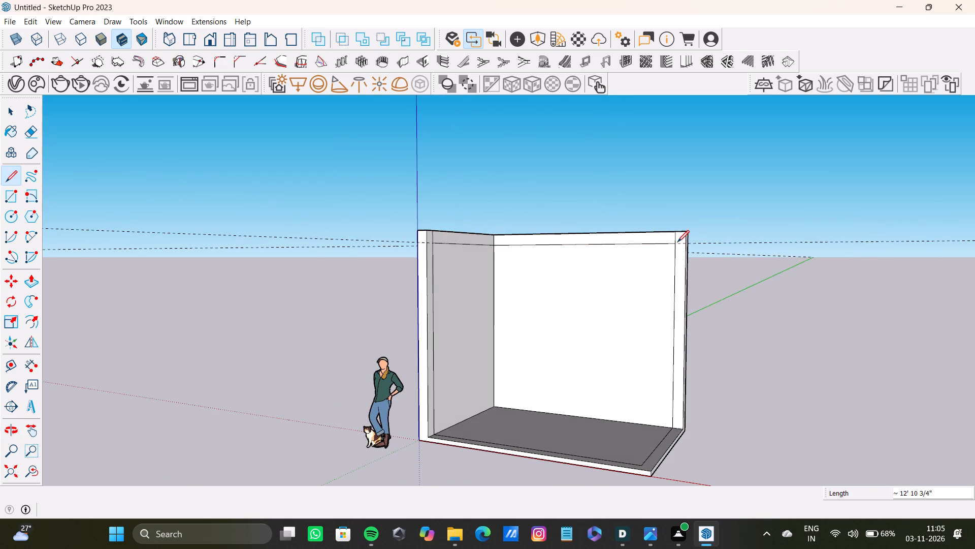
pyautogui.press('space')
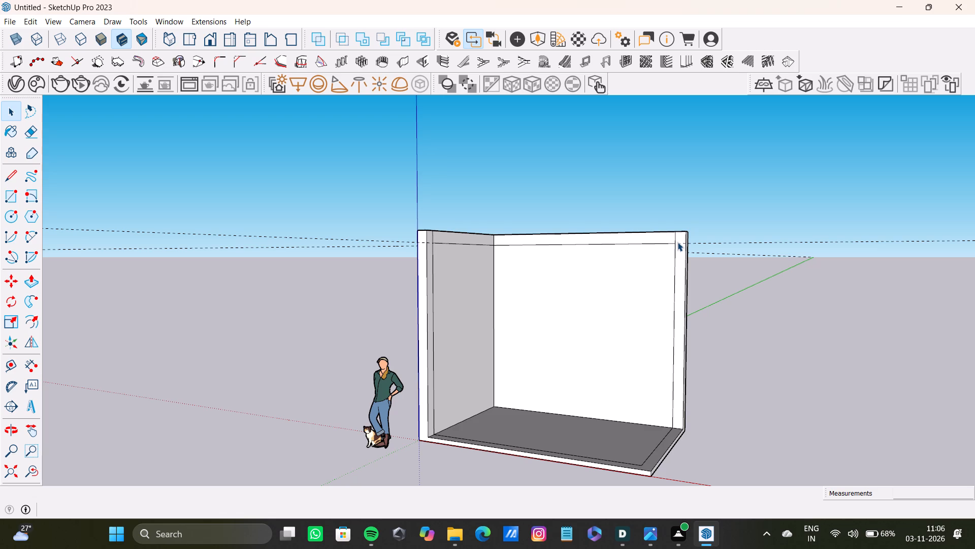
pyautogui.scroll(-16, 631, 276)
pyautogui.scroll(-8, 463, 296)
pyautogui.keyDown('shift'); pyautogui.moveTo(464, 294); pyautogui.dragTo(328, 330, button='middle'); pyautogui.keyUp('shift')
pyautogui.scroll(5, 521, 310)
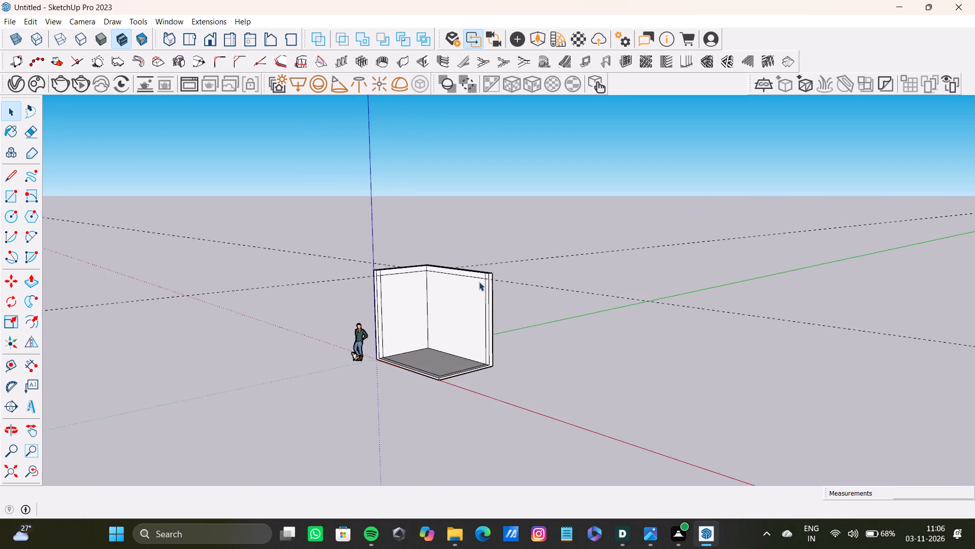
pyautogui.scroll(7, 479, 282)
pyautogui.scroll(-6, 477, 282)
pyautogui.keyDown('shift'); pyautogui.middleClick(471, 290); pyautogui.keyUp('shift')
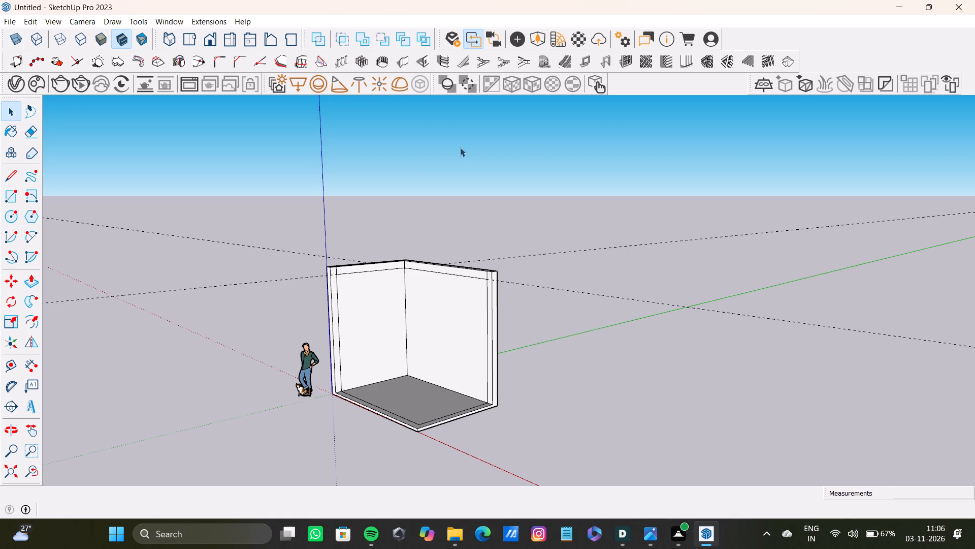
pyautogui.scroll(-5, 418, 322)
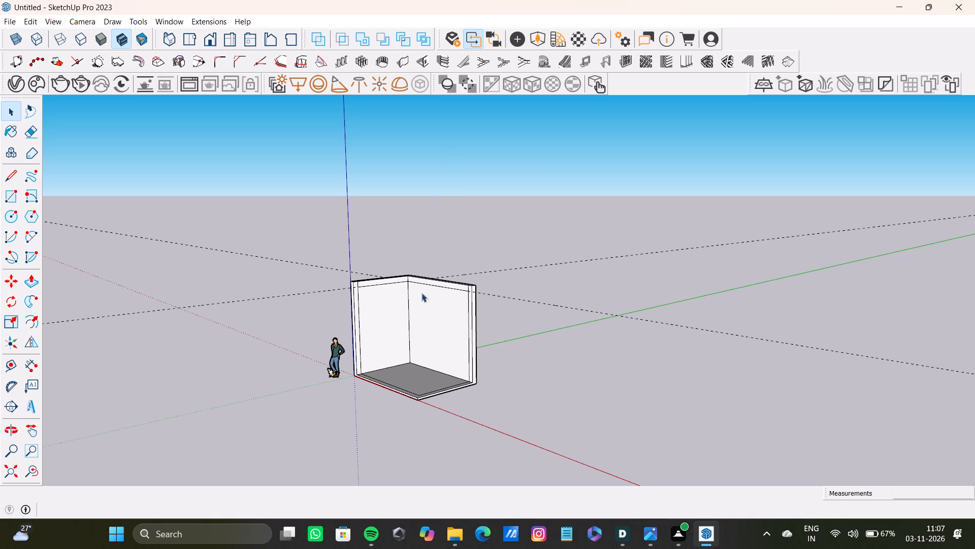
# Place a guide on the back wall about 3' 7 9/16" below the horizontal line near its top.
pyautogui.scroll(9, 433, 292)
pyautogui.scroll(15, 403, 295)
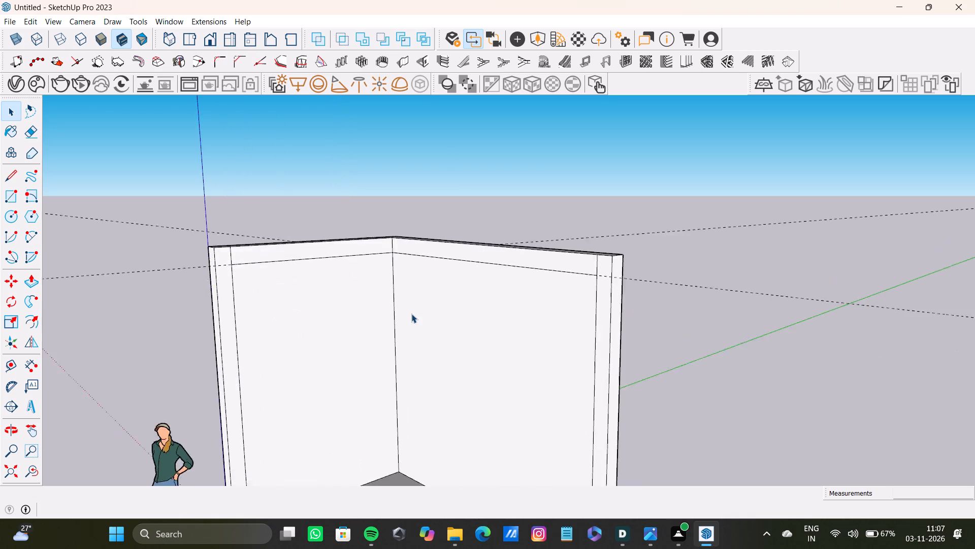
pyautogui.scroll(-7, 411, 314)
pyautogui.keyDown('shift'); pyautogui.moveTo(411, 329); pyautogui.dragTo(489, 276, button='middle'); pyautogui.keyUp('shift')
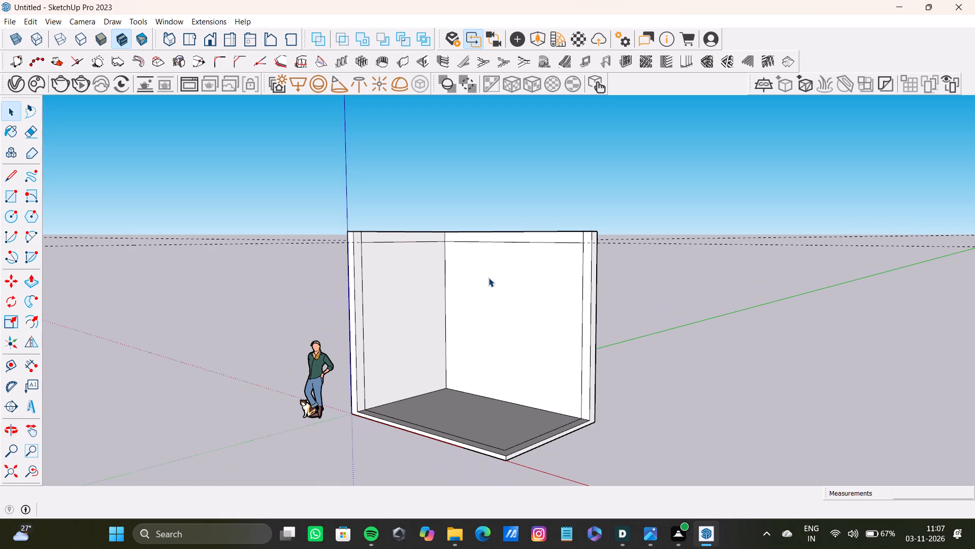
pyautogui.press('t')
pyautogui.scroll(4, 496, 259)
pyautogui.click(558, 234)
pyautogui.scroll(-6, 569, 299)
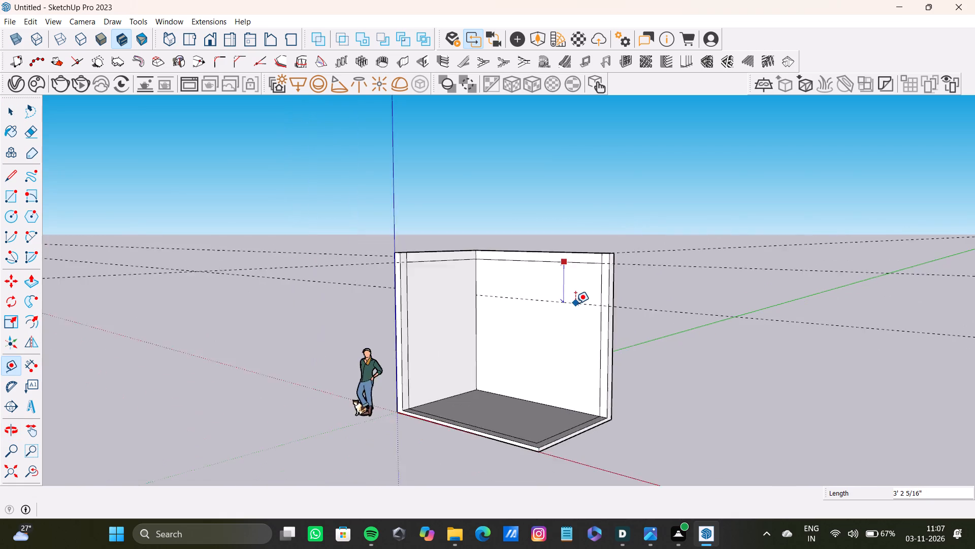
pyautogui.moveTo(575, 303); pyautogui.dragTo(541, 277, button='middle')
pyautogui.scroll(7, 512, 264)
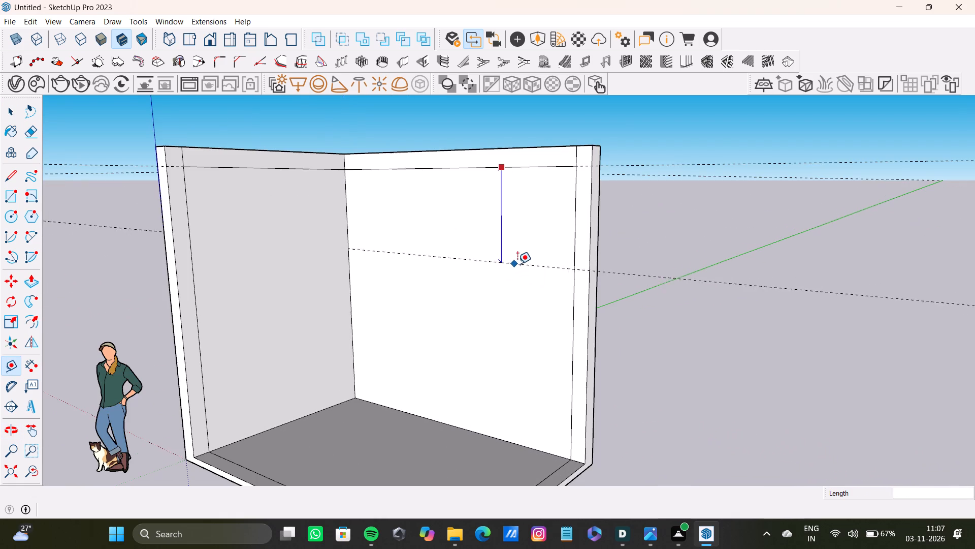
pyautogui.click(558, 261)
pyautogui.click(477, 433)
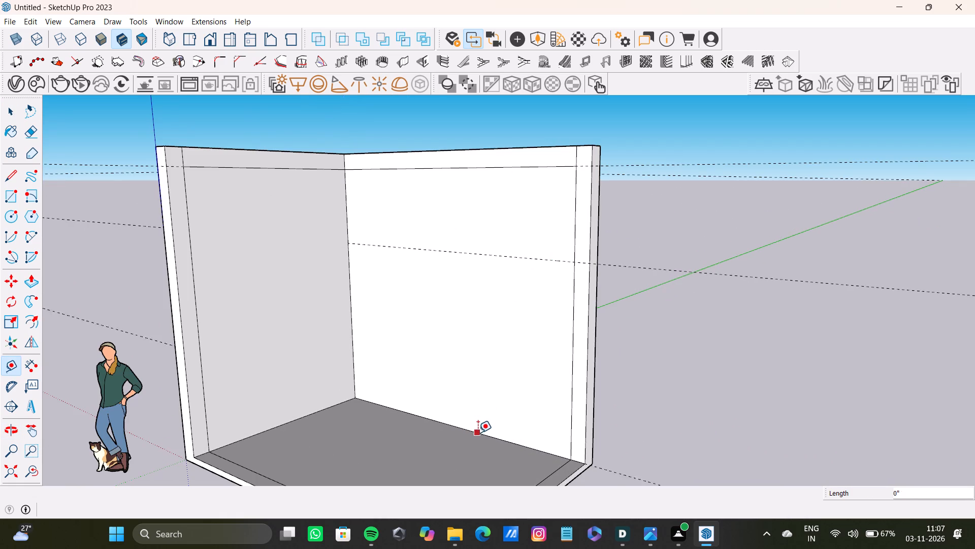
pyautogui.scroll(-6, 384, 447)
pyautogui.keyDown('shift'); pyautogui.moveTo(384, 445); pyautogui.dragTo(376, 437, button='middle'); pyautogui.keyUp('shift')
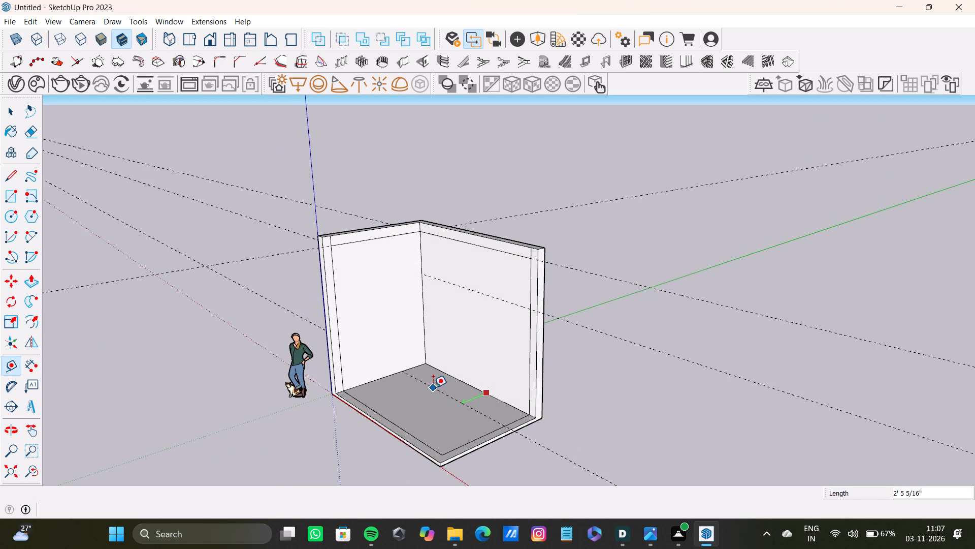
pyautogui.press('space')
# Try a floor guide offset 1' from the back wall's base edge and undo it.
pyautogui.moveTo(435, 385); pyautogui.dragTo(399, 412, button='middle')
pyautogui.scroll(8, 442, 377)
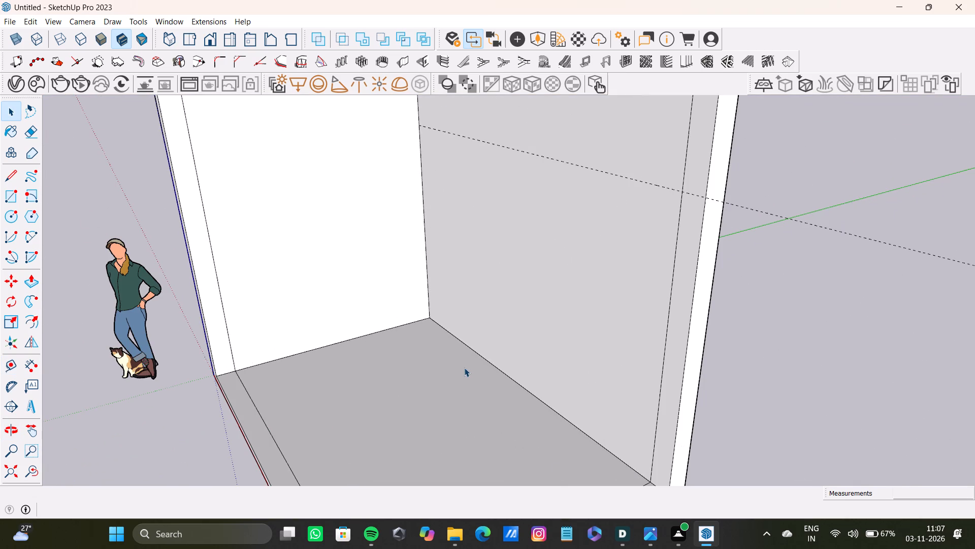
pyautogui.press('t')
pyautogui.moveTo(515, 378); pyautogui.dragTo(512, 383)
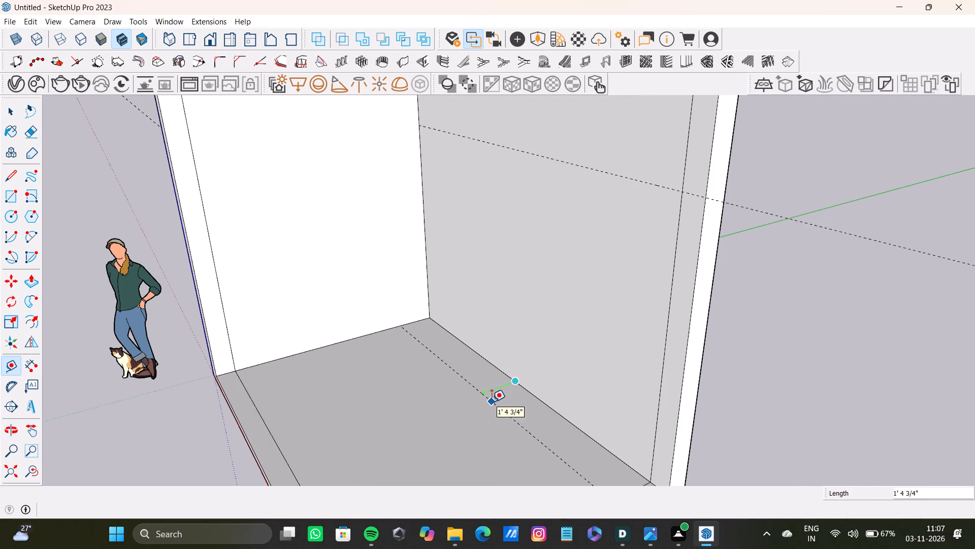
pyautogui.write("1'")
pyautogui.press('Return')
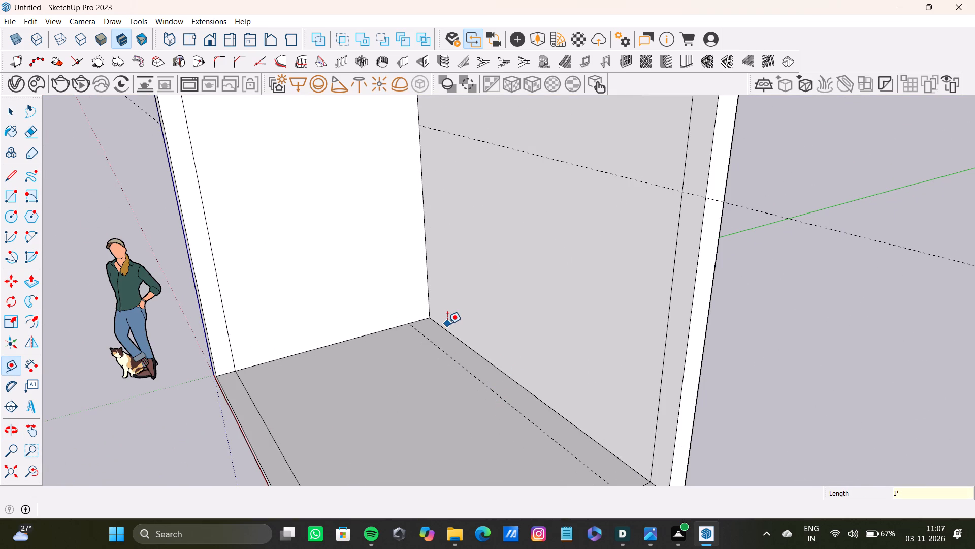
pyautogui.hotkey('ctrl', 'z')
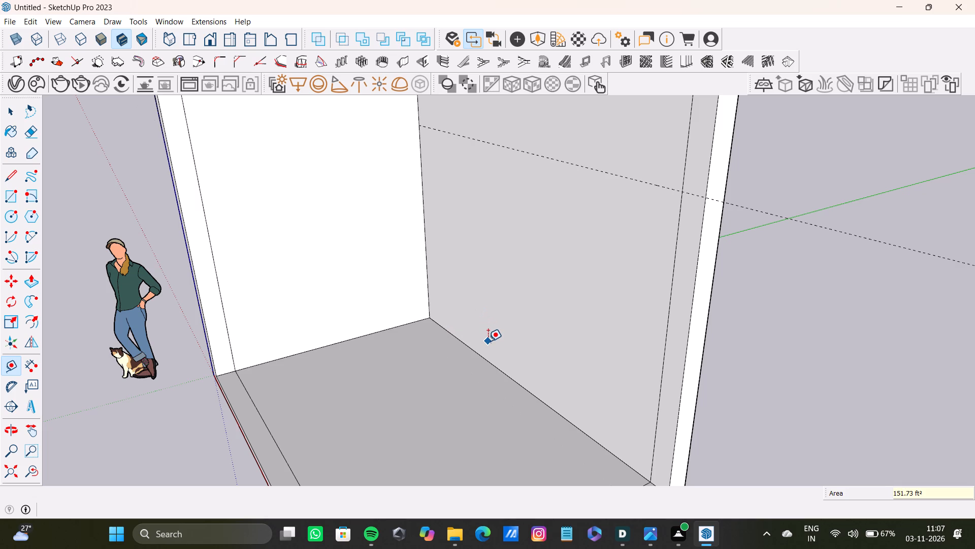
# Place a guide on the floor 2' from the back wall's base edge.
pyautogui.click(510, 379)
pyautogui.write("2'")
pyautogui.press('Return')
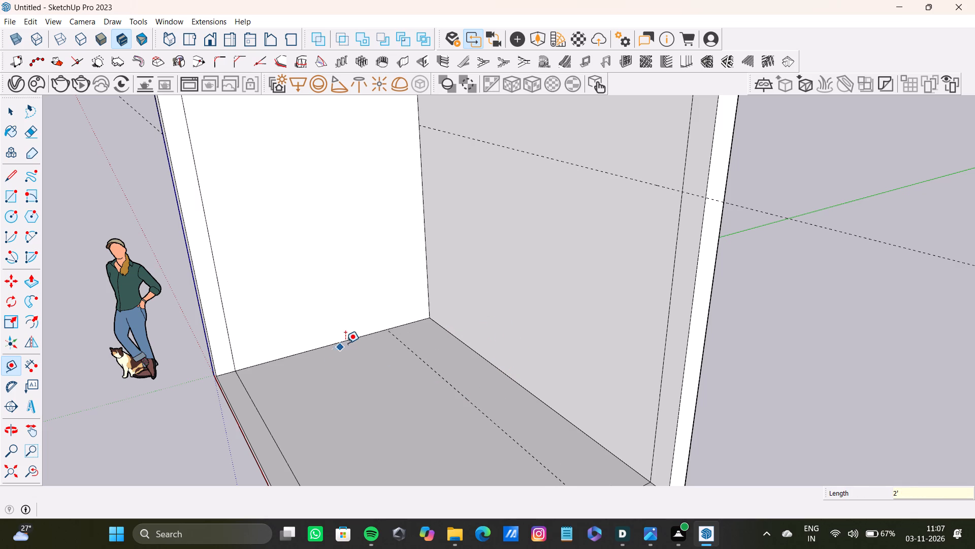
# Place a guide on the floor about 2' 6 5/8" from the side wall's base edge.
pyautogui.click(333, 340)
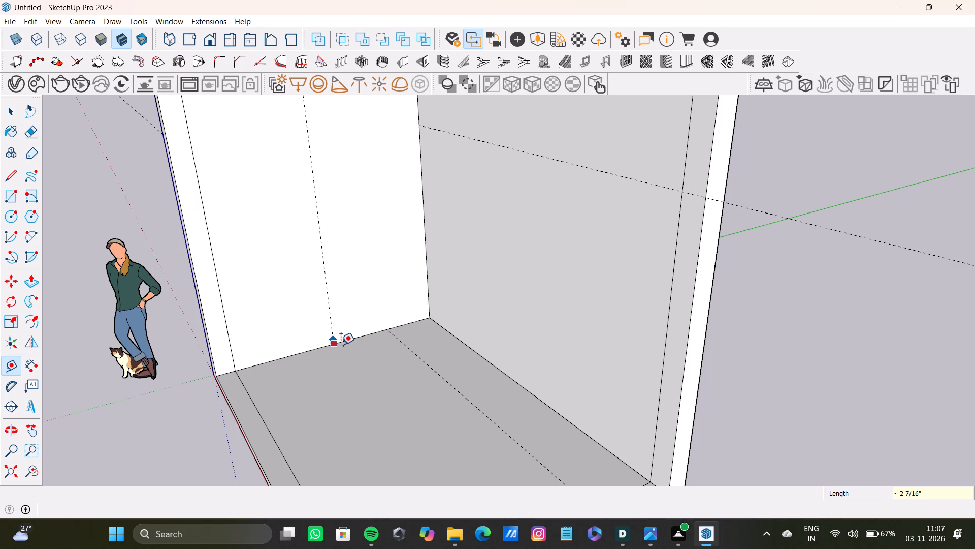
pyautogui.press('space')
pyautogui.write('t')
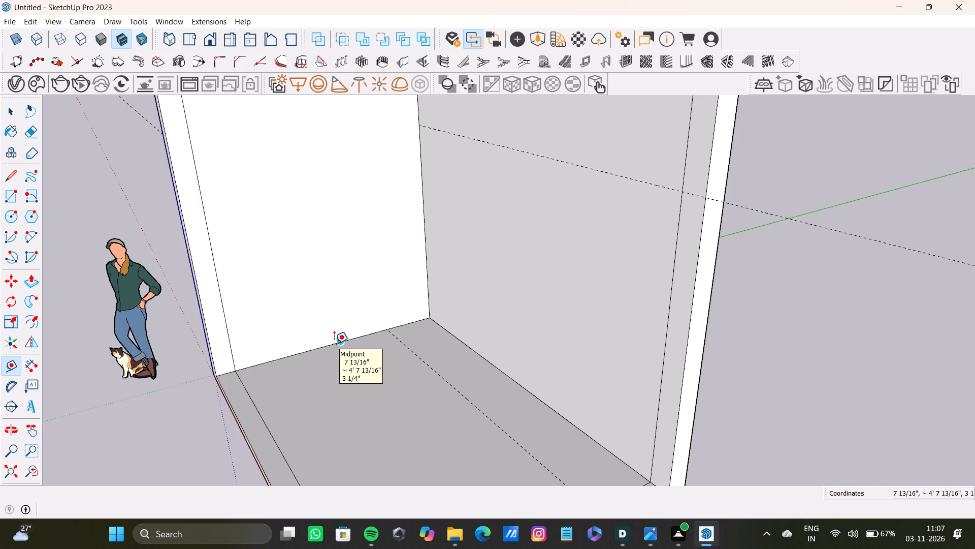
pyautogui.click(353, 336)
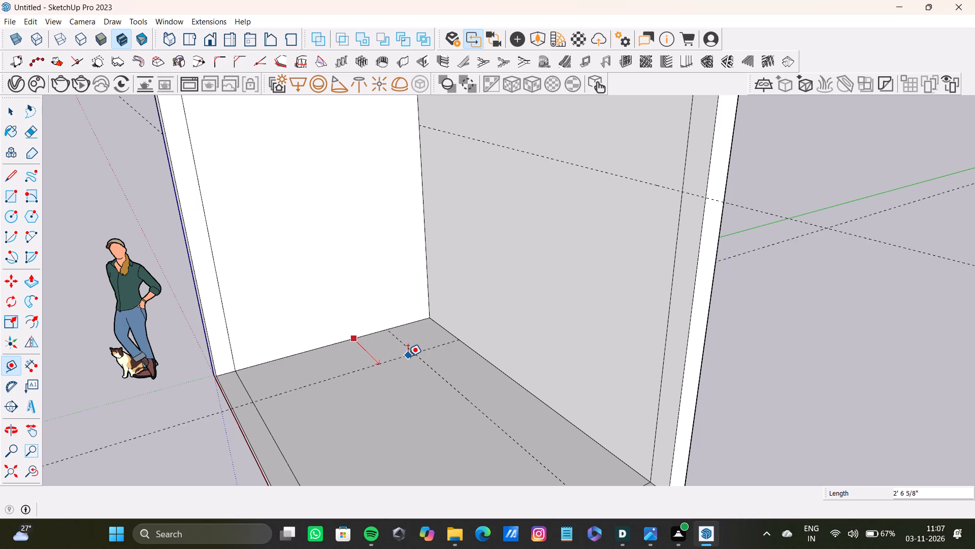
pyautogui.click(408, 356)
# Place a guide on the floor 1' inward from the front border line.
pyautogui.click(265, 422)
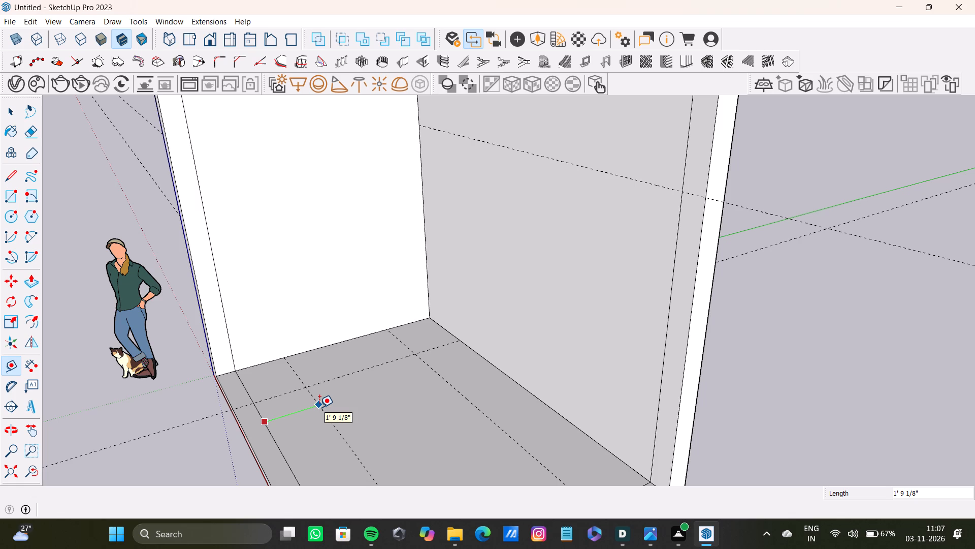
pyautogui.write("1'")
pyautogui.press('Return')
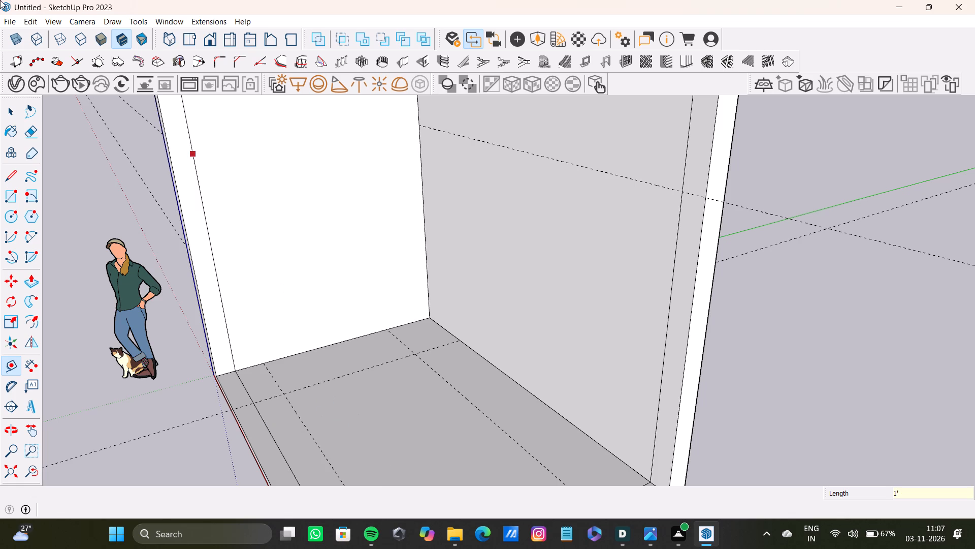
# Draw a floor rectangle 2' by about 12' 10 3/4" along the back wall, from the 2' guide to the border line.
pyautogui.press('space')
pyautogui.scroll(-4, 371, 339)
pyautogui.moveTo(369, 340); pyautogui.dragTo(365, 358, button='middle')
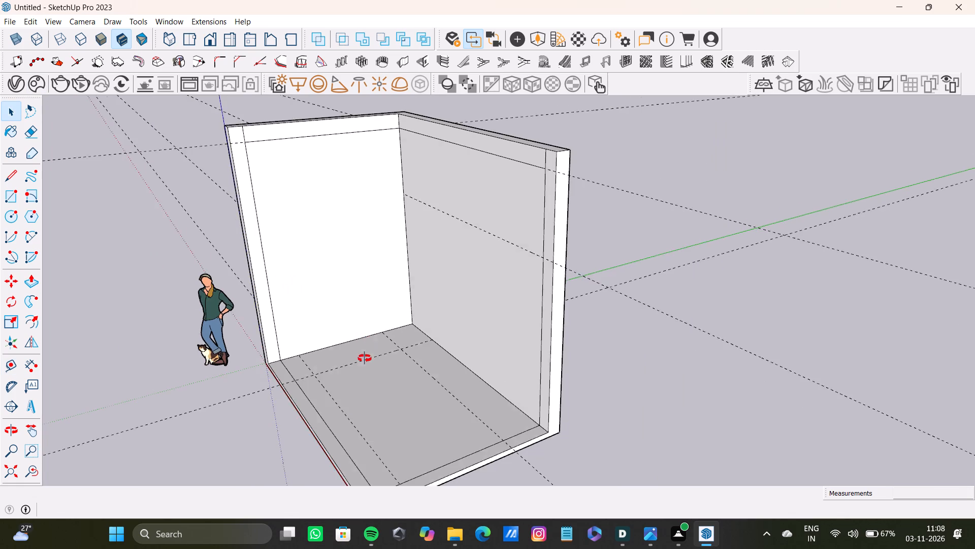
pyautogui.moveTo(365, 358); pyautogui.dragTo(365, 362, button='middle')
pyautogui.press('r')
pyautogui.scroll(8, 394, 320)
pyautogui.click(377, 327)
pyautogui.scroll(-5, 510, 410)
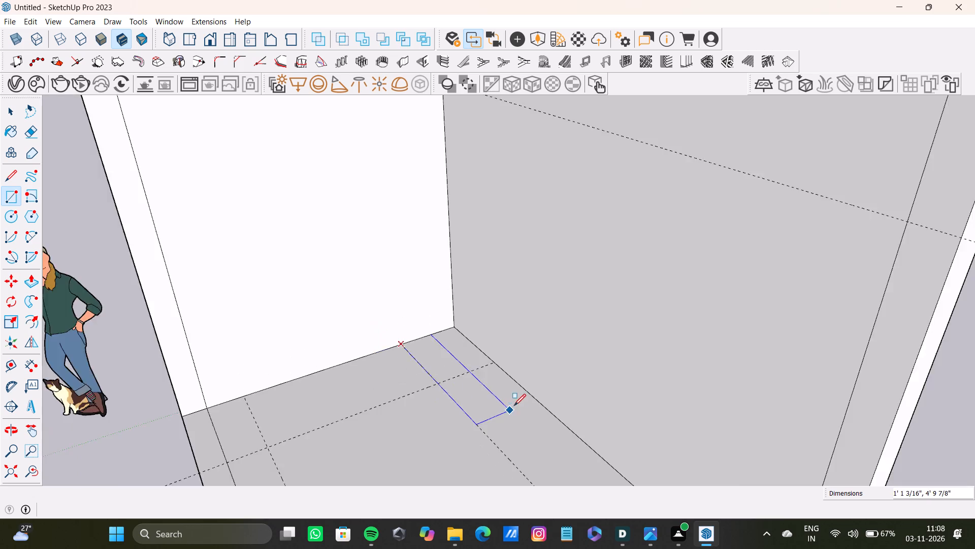
pyautogui.scroll(-3, 514, 406)
pyautogui.moveTo(516, 406); pyautogui.dragTo(519, 341, button='middle')
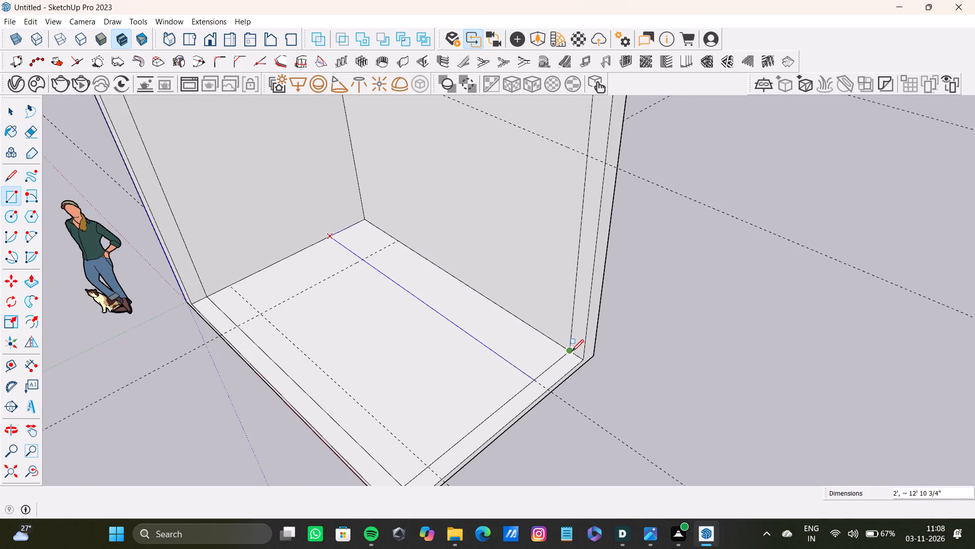
pyautogui.click(571, 351)
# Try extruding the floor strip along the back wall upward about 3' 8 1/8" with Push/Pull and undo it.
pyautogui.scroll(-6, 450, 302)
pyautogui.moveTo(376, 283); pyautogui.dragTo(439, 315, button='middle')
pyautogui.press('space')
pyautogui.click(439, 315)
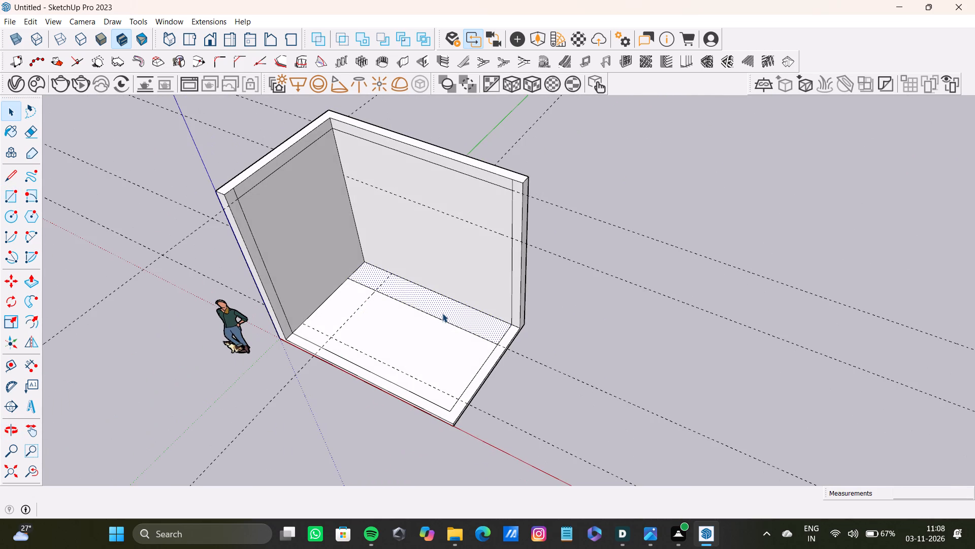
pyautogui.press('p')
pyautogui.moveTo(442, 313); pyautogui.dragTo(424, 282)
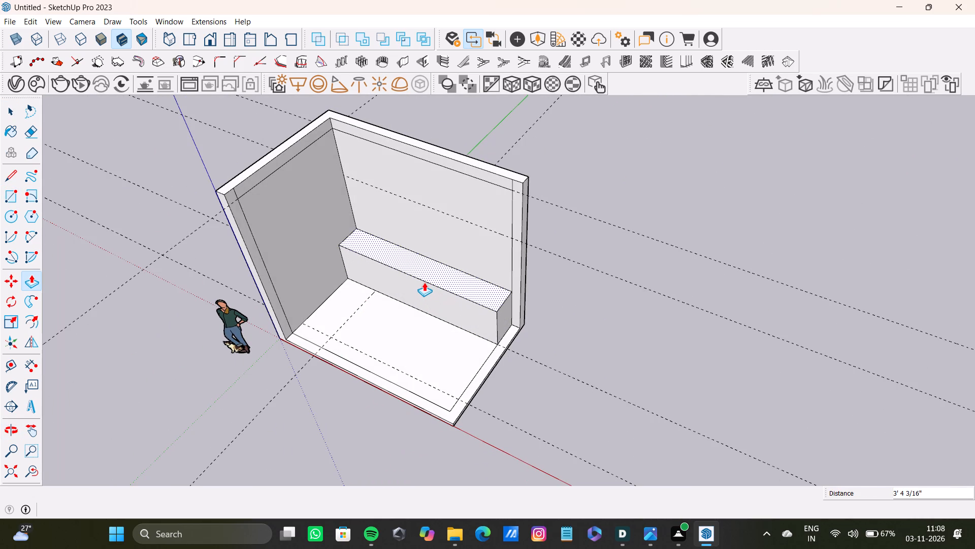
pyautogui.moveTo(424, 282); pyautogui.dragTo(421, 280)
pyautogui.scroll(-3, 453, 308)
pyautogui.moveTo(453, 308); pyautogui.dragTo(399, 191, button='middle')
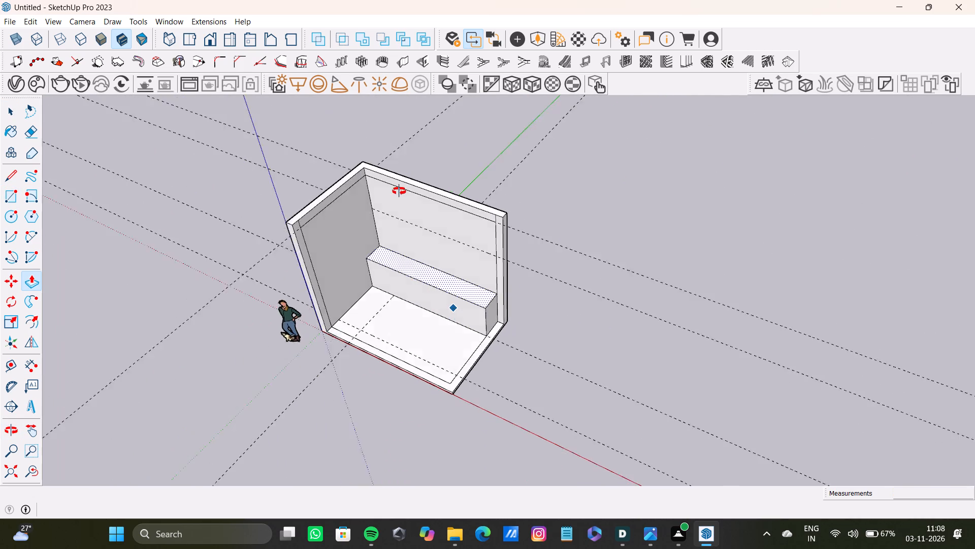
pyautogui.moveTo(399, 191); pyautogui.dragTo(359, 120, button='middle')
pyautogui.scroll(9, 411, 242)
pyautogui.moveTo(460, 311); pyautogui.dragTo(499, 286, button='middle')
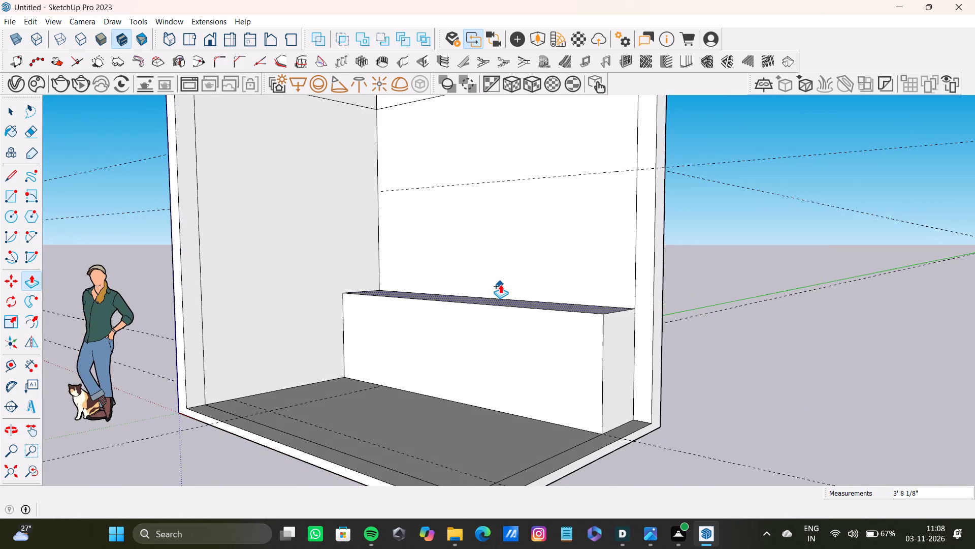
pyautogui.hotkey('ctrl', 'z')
# Extrude the floor strip along the back wall upward slightly into a thin, low plinth.
pyautogui.moveTo(464, 386); pyautogui.dragTo(464, 390, button='middle')
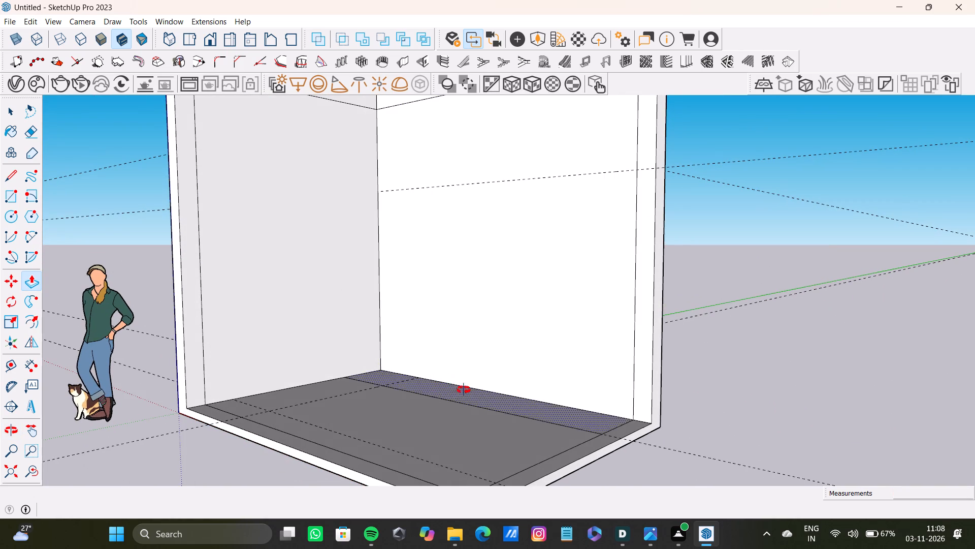
pyautogui.moveTo(464, 390); pyautogui.dragTo(449, 438, button='middle')
pyautogui.moveTo(512, 407); pyautogui.dragTo(509, 401)
pyautogui.press('space')
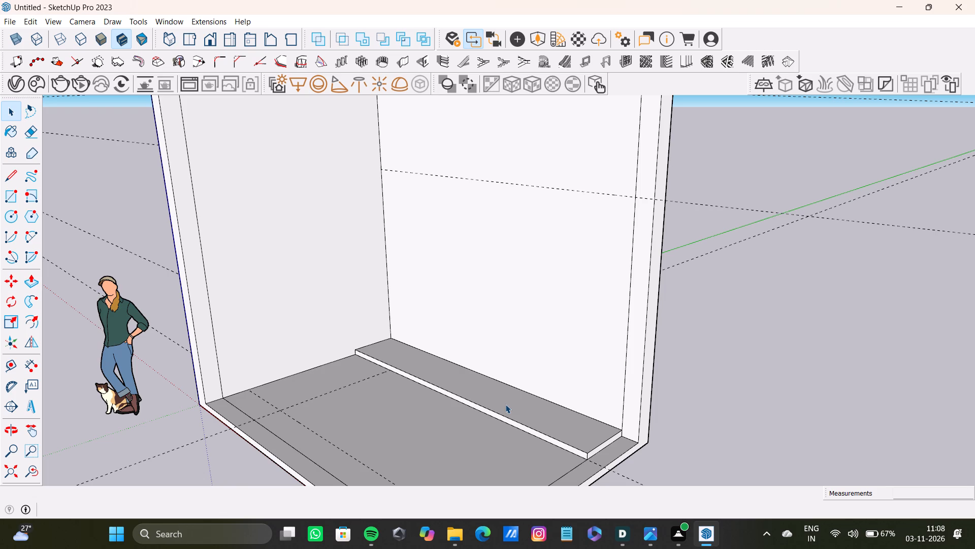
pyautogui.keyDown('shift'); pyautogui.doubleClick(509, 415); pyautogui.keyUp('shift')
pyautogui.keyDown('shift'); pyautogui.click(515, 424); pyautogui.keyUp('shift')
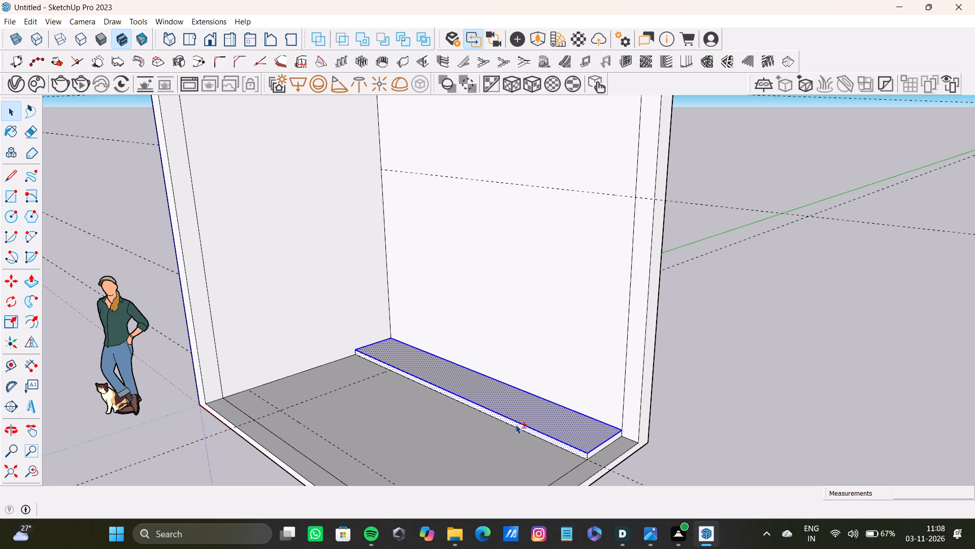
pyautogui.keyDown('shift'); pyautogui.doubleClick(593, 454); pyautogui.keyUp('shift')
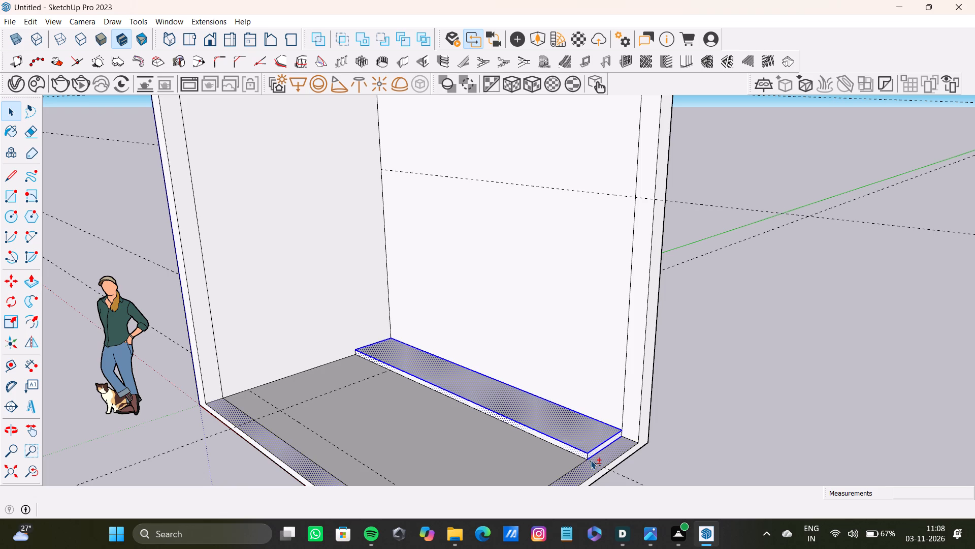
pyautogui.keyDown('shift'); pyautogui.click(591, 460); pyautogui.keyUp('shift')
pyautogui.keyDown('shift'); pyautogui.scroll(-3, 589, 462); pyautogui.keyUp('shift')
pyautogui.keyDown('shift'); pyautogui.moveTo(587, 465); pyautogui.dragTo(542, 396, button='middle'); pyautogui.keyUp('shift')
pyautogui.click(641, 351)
# Select the top, front and end faces of the low plinth along the back wall, together with their edges.
pyautogui.scroll(6, 546, 396)
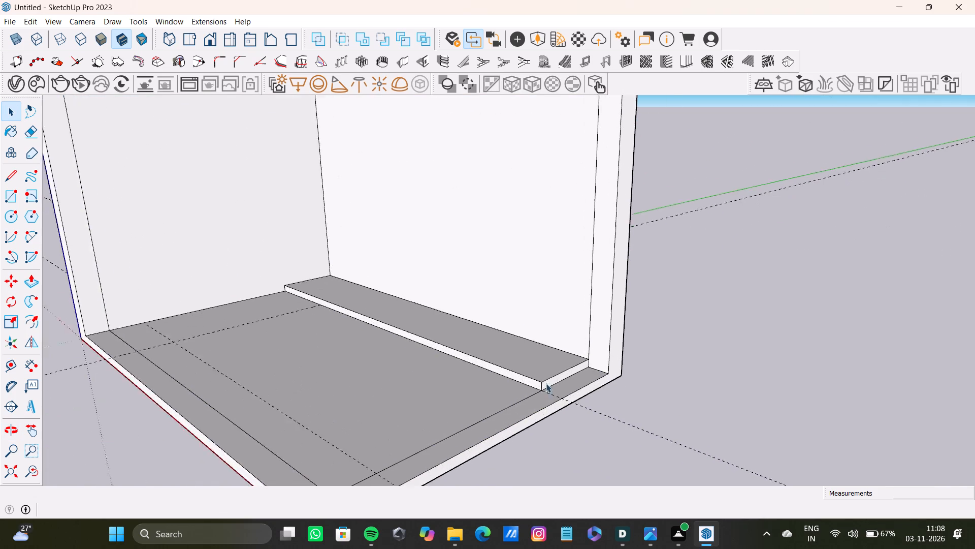
pyautogui.scroll(6, 546, 383)
pyautogui.keyDown('shift'); pyautogui.doubleClick(540, 368); pyautogui.keyUp('shift')
pyautogui.keyDown('shift'); pyautogui.doubleClick(546, 387); pyautogui.keyUp('shift')
pyautogui.keyDown('shift'); pyautogui.doubleClick(527, 389); pyautogui.keyUp('shift')
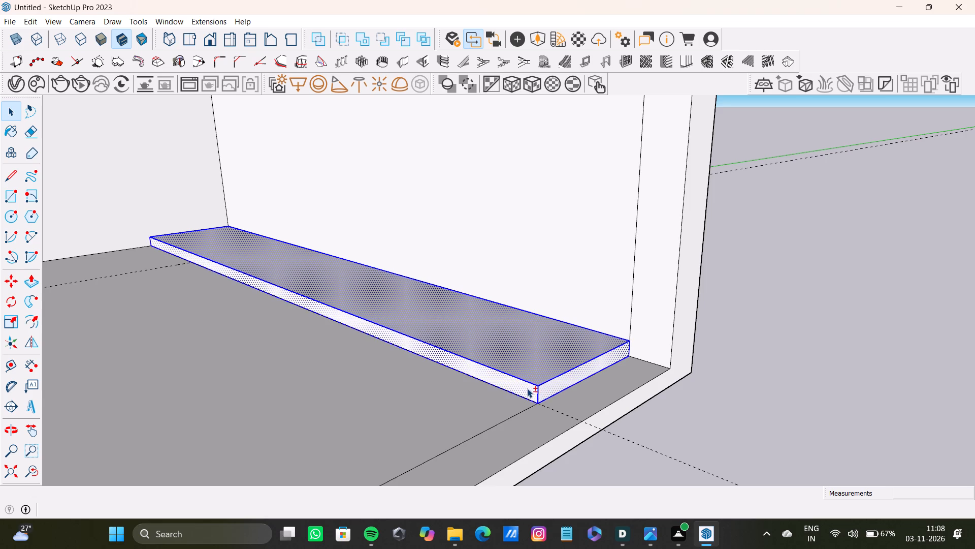
pyautogui.keyDown('shift'); pyautogui.scroll(-4, 420, 337); pyautogui.keyUp('shift')
pyautogui.keyDown('shift'); pyautogui.moveTo(255, 288); pyautogui.dragTo(386, 363, button='middle'); pyautogui.keyUp('shift')
pyautogui.scroll(12, 437, 336)
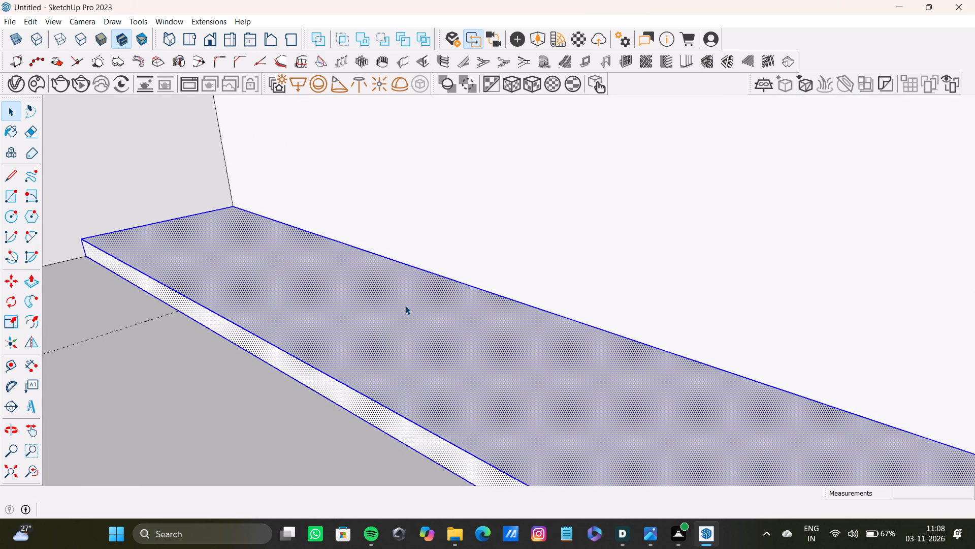
pyautogui.scroll(2, 405, 306)
pyautogui.scroll(-20, 402, 310)
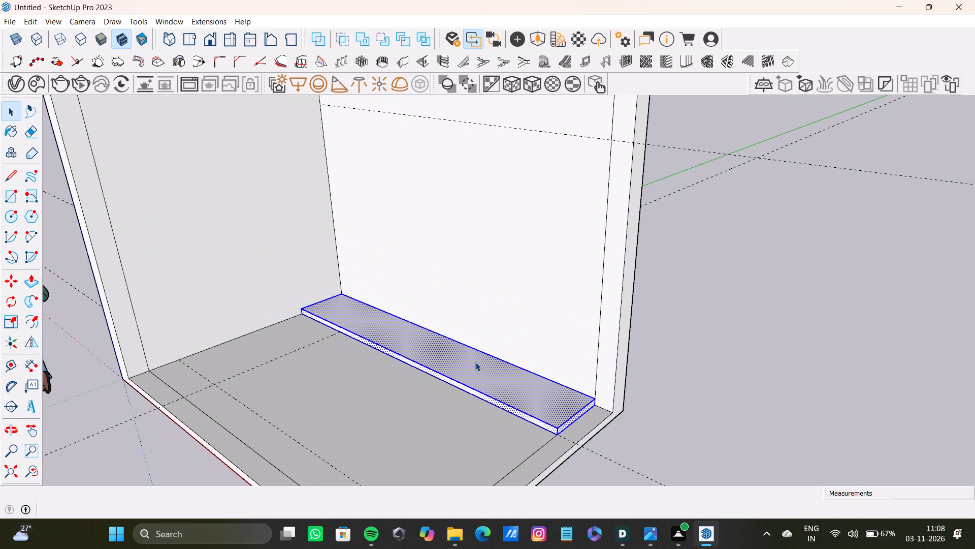
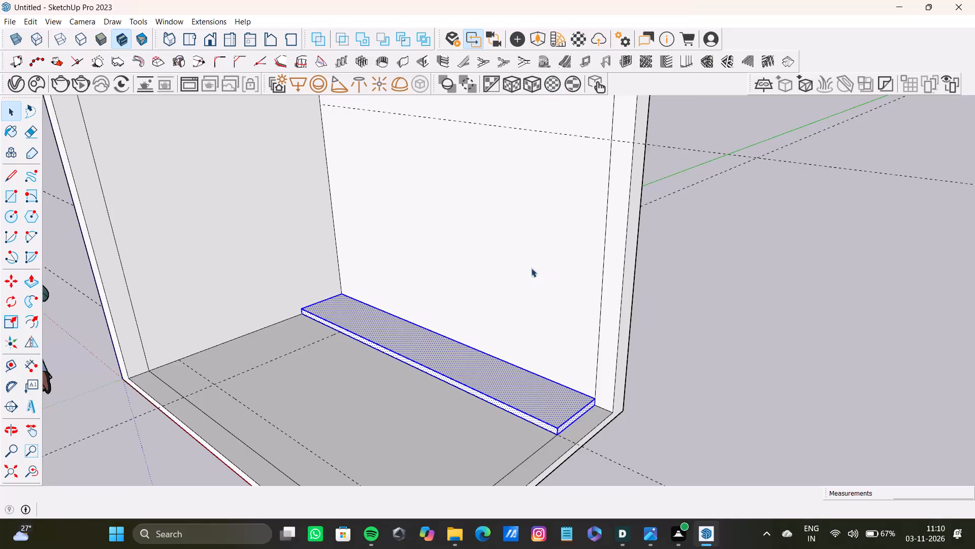
# Make the selected low plinth along the back wall into a group.
pyautogui.scroll(-4, 516, 288)
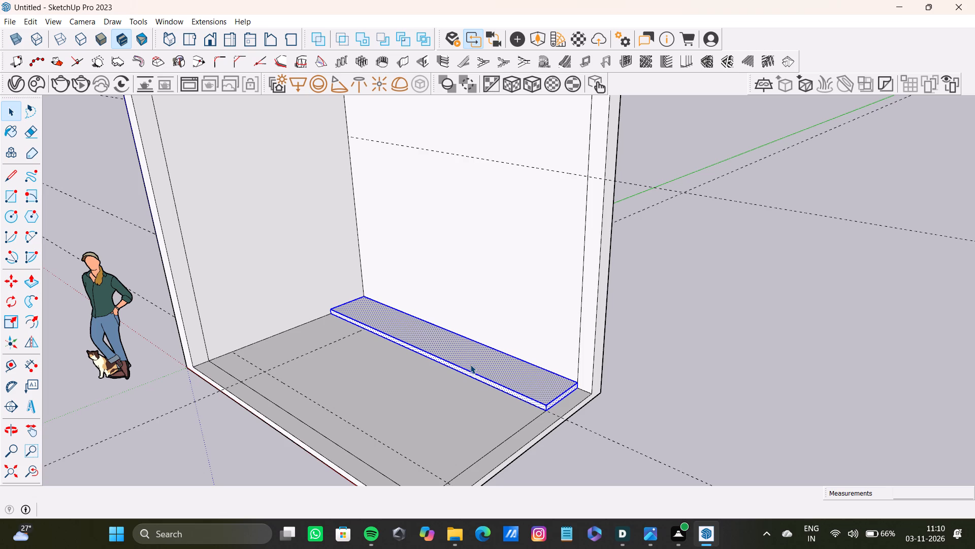
pyautogui.scroll(17, 486, 370)
pyautogui.scroll(10, 394, 350)
pyautogui.scroll(-19, 382, 343)
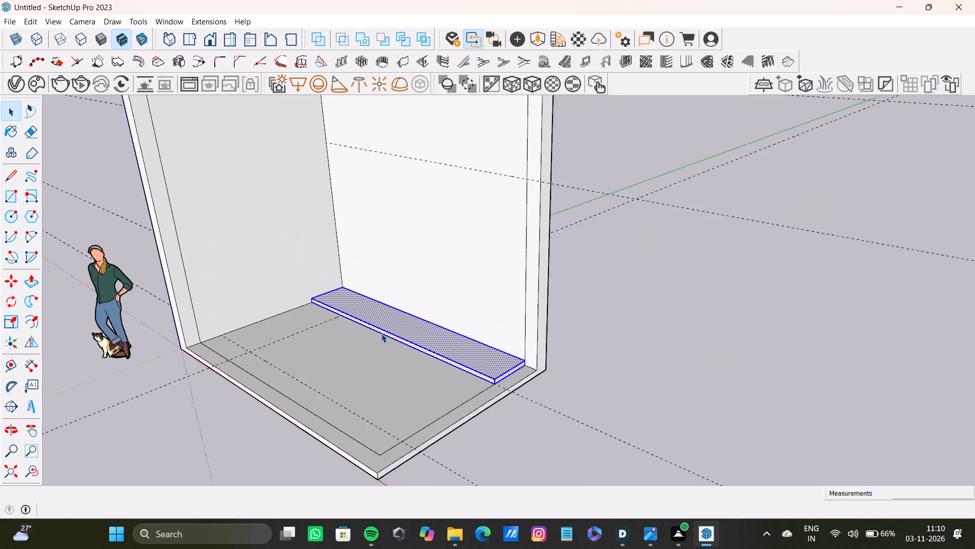
pyautogui.scroll(-1, 381, 333)
pyautogui.rightClick(433, 344)
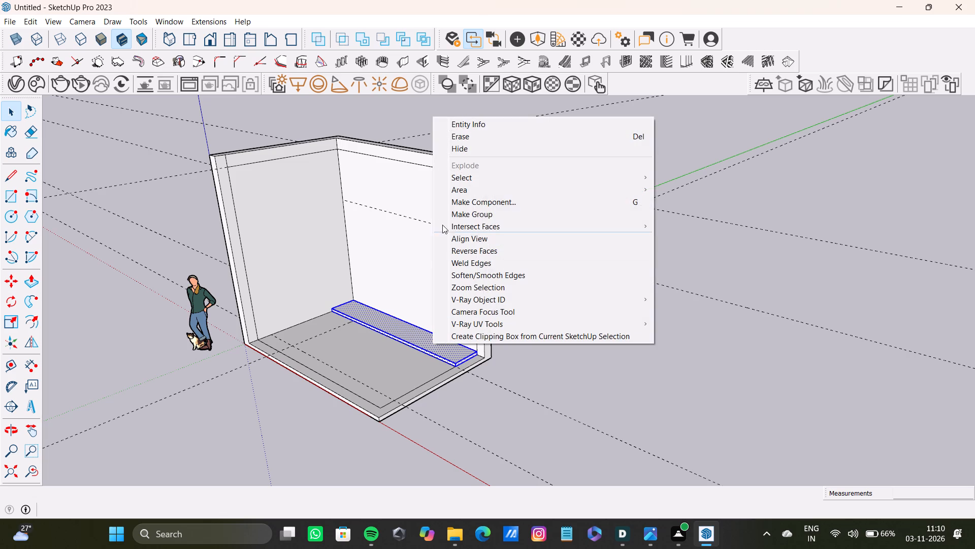
pyautogui.click(456, 215)
# Place a vertical guide on the plinth's front face, about 2' 4" from its end edge at the side wall.
pyautogui.scroll(10, 323, 332)
pyautogui.scroll(-5, 318, 323)
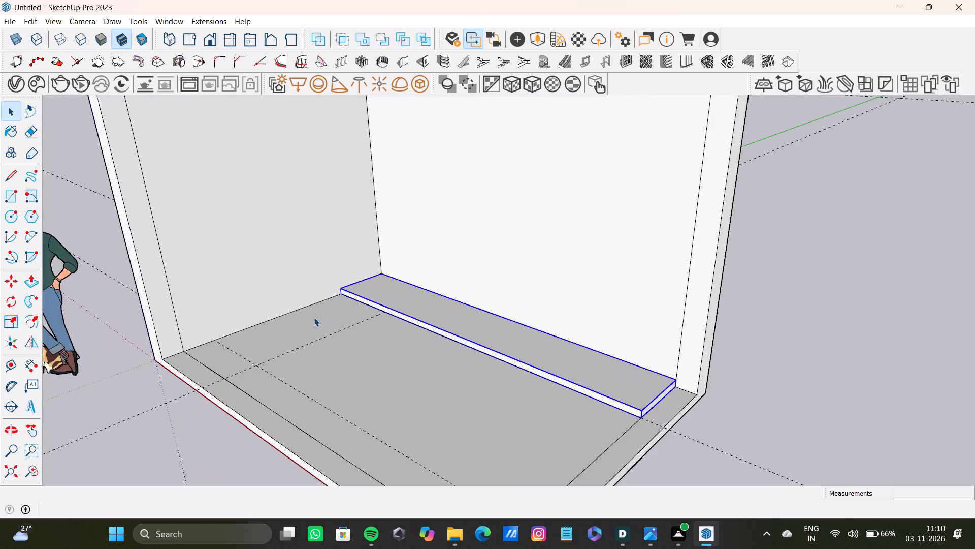
pyautogui.press('t')
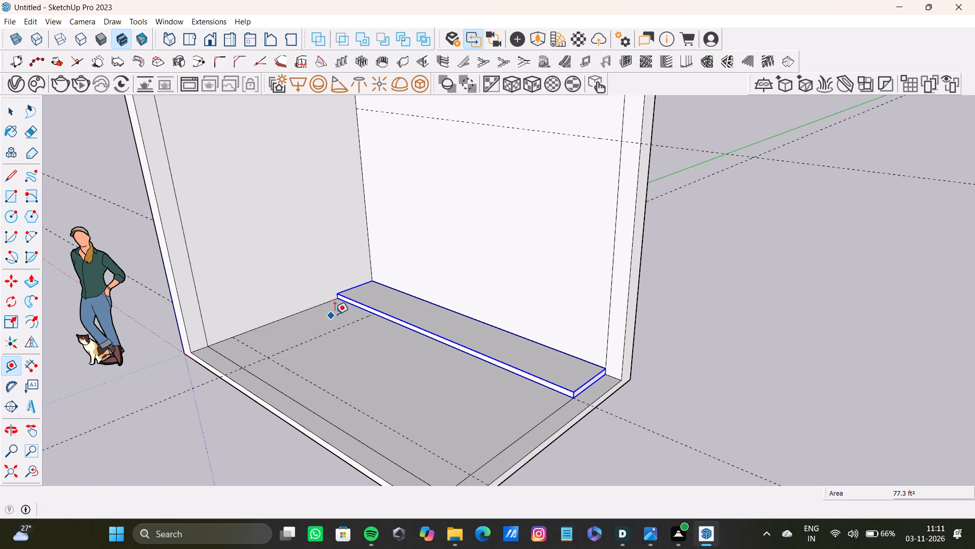
pyautogui.scroll(10, 335, 314)
pyautogui.press('t')
pyautogui.scroll(7, 339, 282)
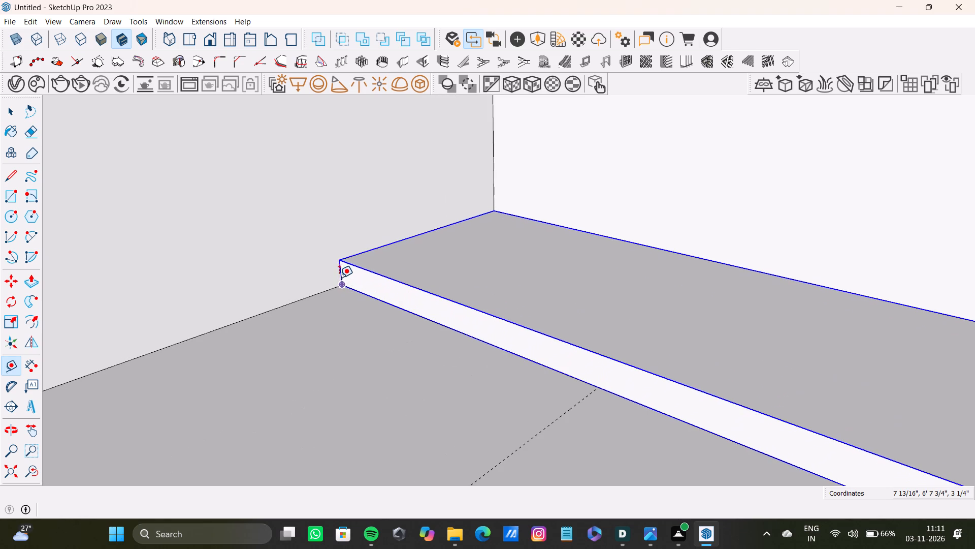
pyautogui.click(339, 274)
pyautogui.scroll(-13, 498, 338)
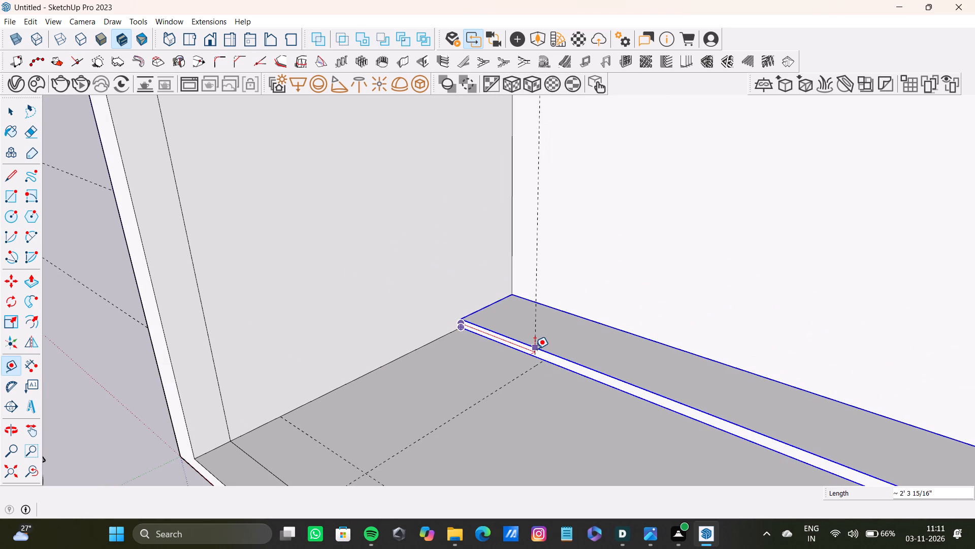
pyautogui.click(535, 349)
pyautogui.press('space')
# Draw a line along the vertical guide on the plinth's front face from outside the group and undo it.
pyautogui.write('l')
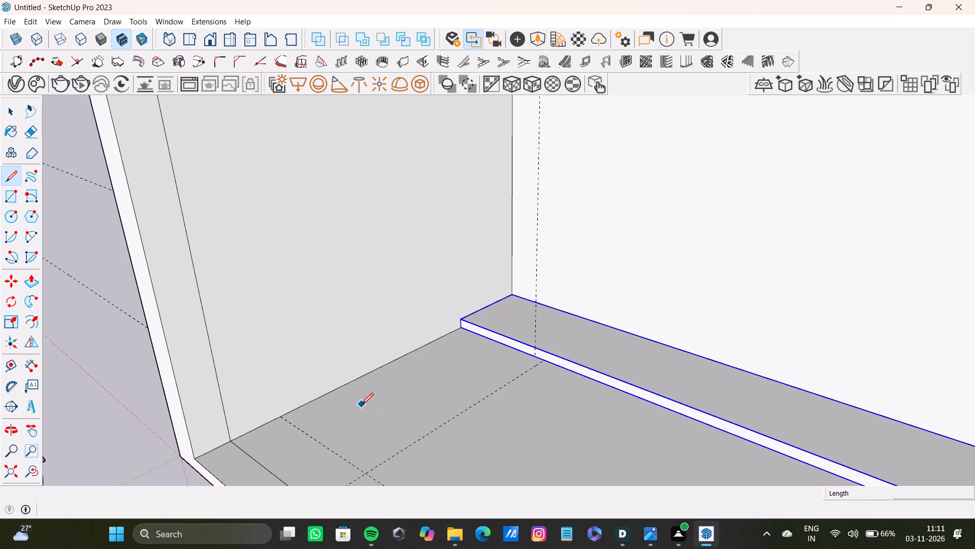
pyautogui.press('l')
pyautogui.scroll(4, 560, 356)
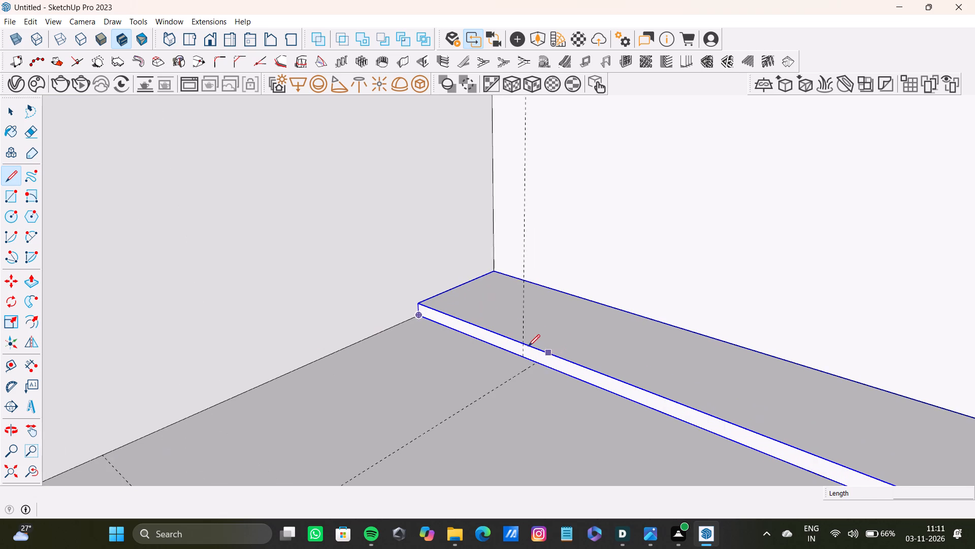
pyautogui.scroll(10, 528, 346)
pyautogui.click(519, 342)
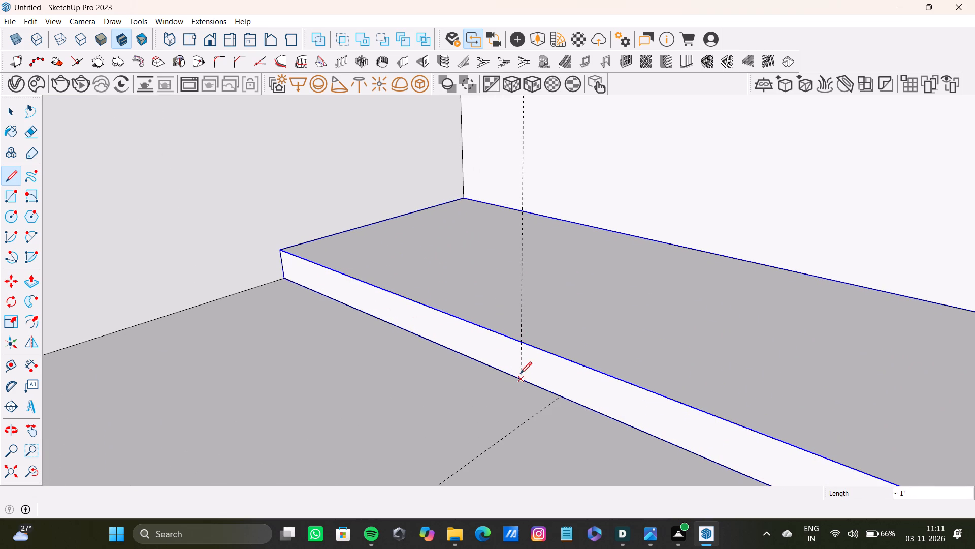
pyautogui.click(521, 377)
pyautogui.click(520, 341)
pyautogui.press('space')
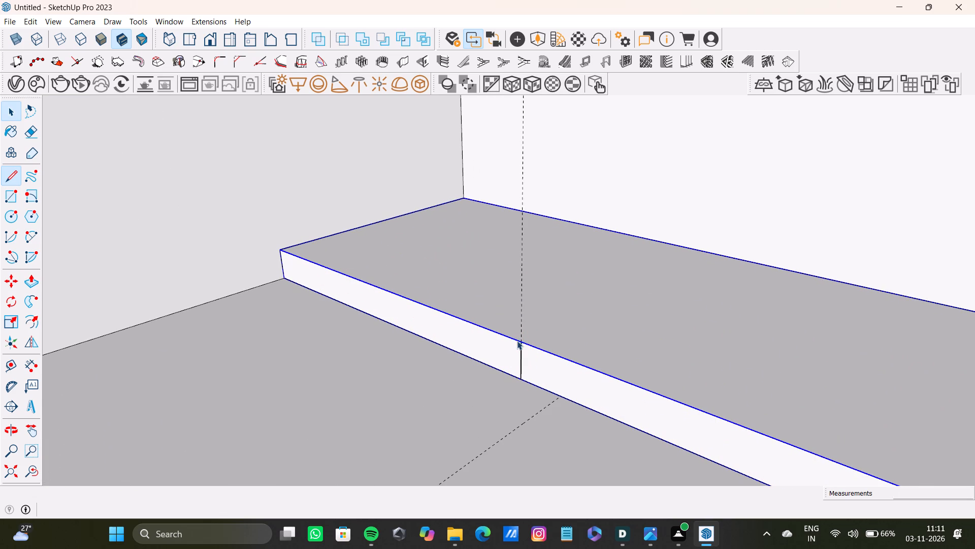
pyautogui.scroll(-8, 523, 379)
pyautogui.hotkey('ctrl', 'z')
# Open the plinth group and draw a vertical line across its front face along the guide.
pyautogui.tripleClick(542, 324)
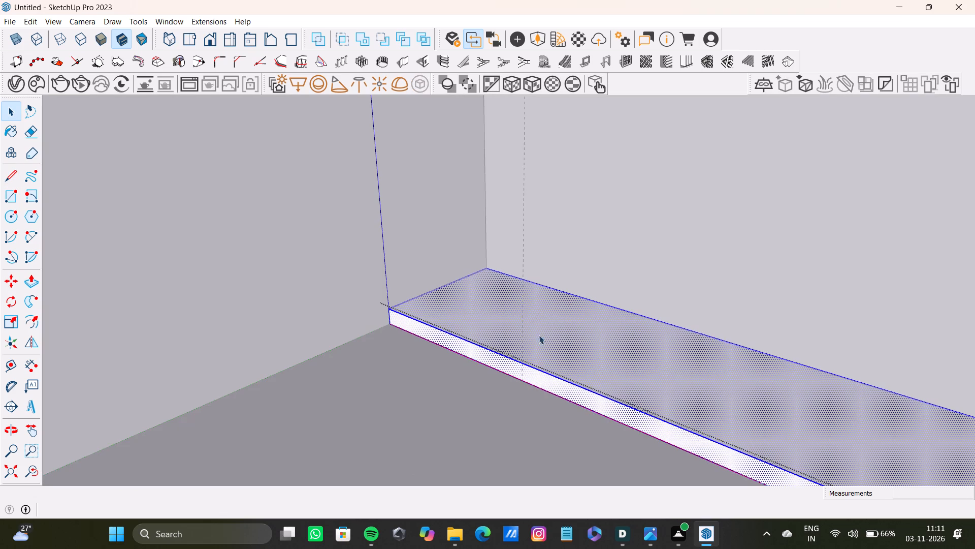
pyautogui.press('l')
pyautogui.scroll(4, 515, 378)
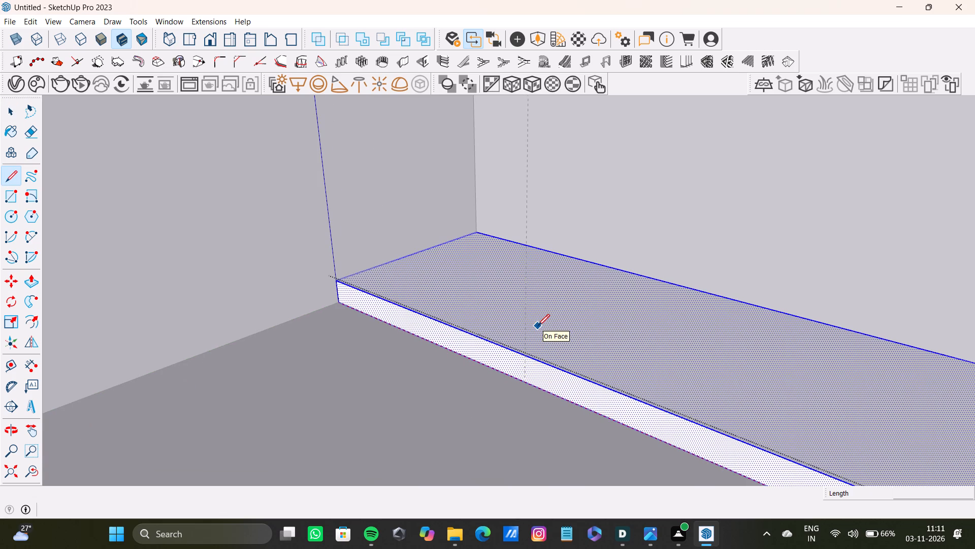
pyautogui.scroll(10, 602, 361)
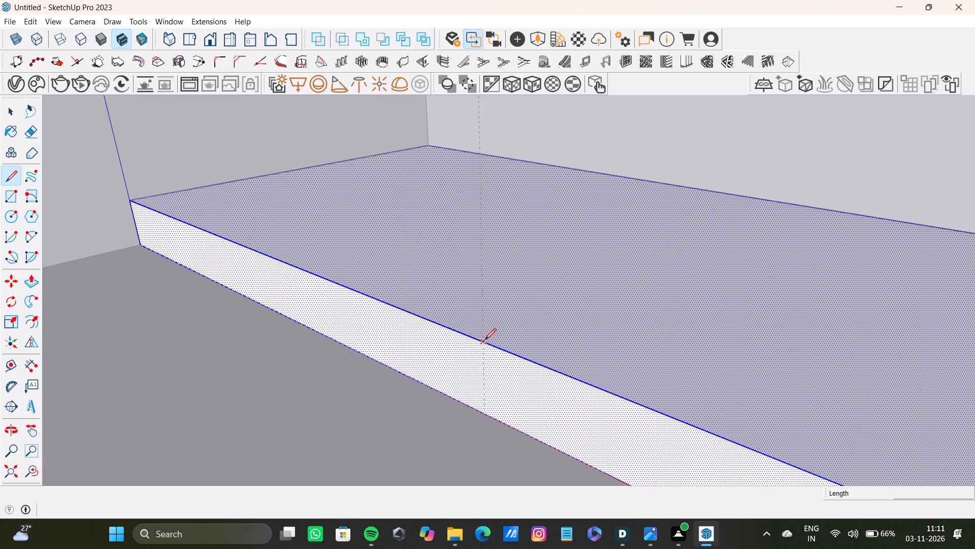
pyautogui.click(484, 340)
pyautogui.click(483, 412)
pyautogui.press('space')
# Extrude the short front-face section along the side wall in stages to the slab's outer edge, with a last main pull of about 1' 7 13/16".
pyautogui.scroll(-4, 440, 339)
pyautogui.click(440, 339)
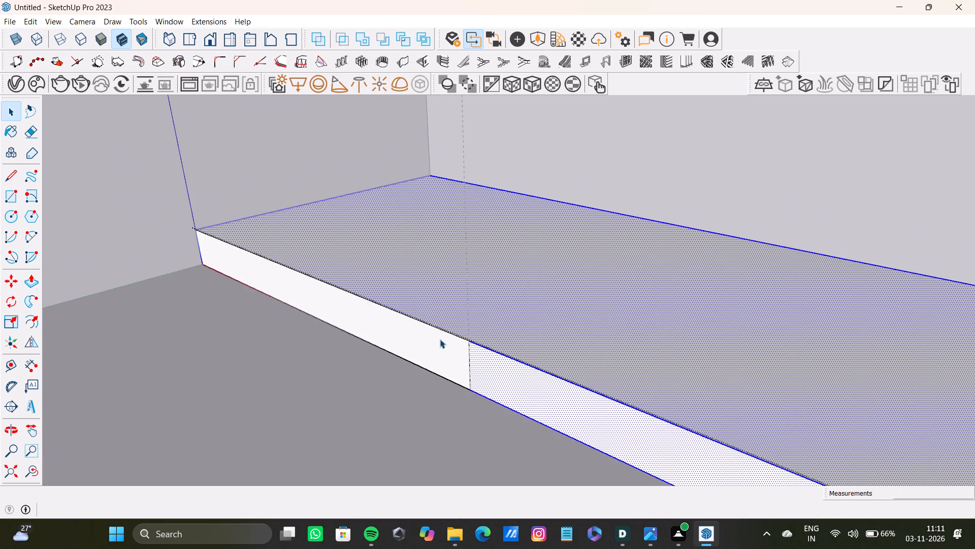
pyautogui.press('p')
pyautogui.moveTo(439, 339); pyautogui.dragTo(51, 369)
pyautogui.scroll(-19, 62, 362)
pyautogui.keyDown('shift'); pyautogui.moveTo(66, 365); pyautogui.dragTo(167, 311, button='middle'); pyautogui.keyUp('shift')
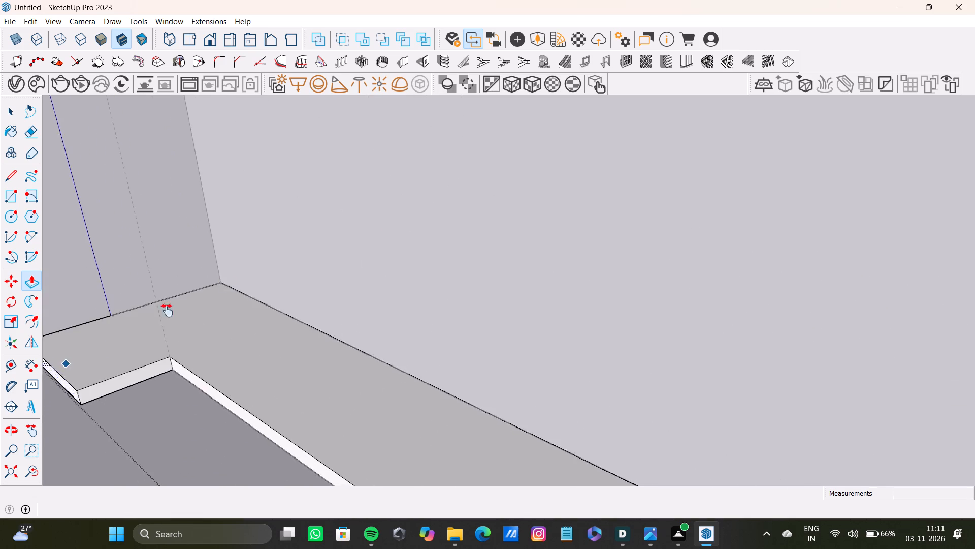
pyautogui.keyDown('shift'); pyautogui.moveTo(167, 311); pyautogui.dragTo(396, 250, button='middle'); pyautogui.keyUp('shift')
pyautogui.moveTo(406, 252); pyautogui.dragTo(153, 330)
pyautogui.scroll(-9, 145, 333)
pyautogui.keyDown('shift'); pyautogui.moveTo(143, 333); pyautogui.dragTo(396, 245, button='middle'); pyautogui.keyUp('shift')
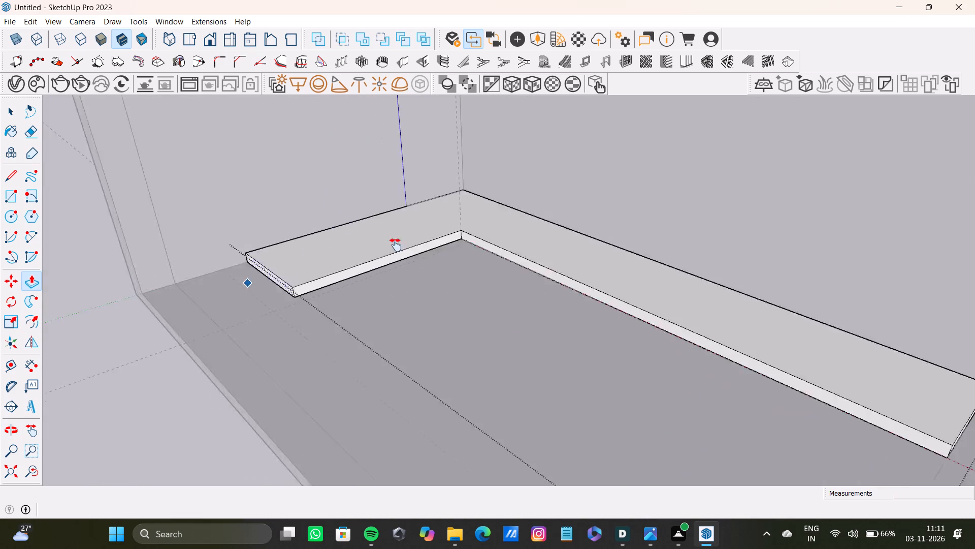
pyautogui.keyDown('shift'); pyautogui.moveTo(396, 245); pyautogui.dragTo(335, 325, button='middle'); pyautogui.keyUp('shift')
pyautogui.scroll(9, 360, 289)
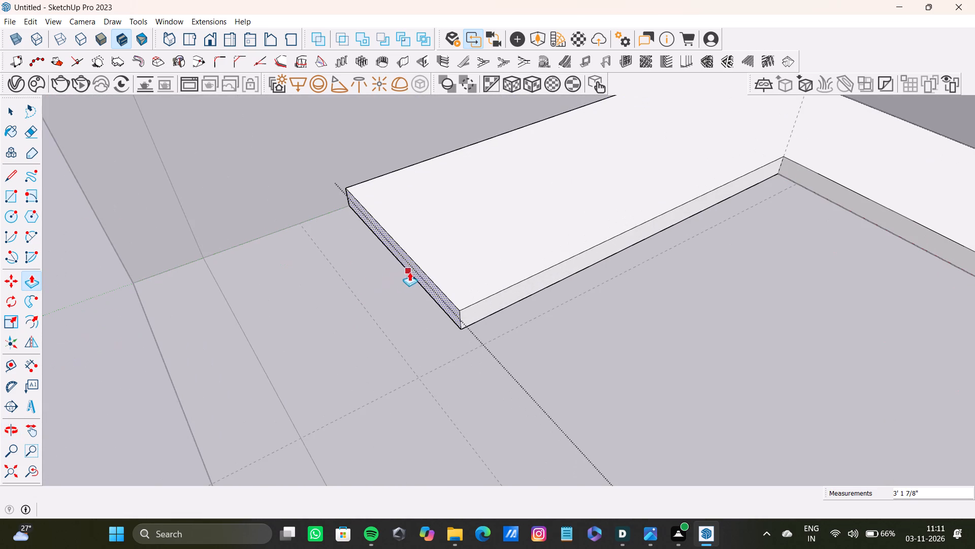
pyautogui.moveTo(411, 271); pyautogui.dragTo(347, 289)
pyautogui.scroll(-9, 344, 295)
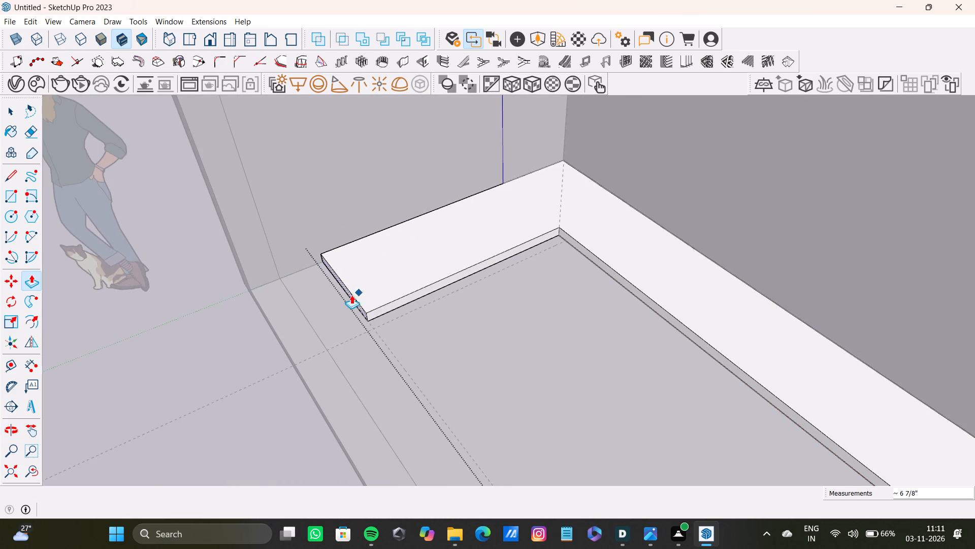
pyautogui.moveTo(350, 295); pyautogui.dragTo(262, 301)
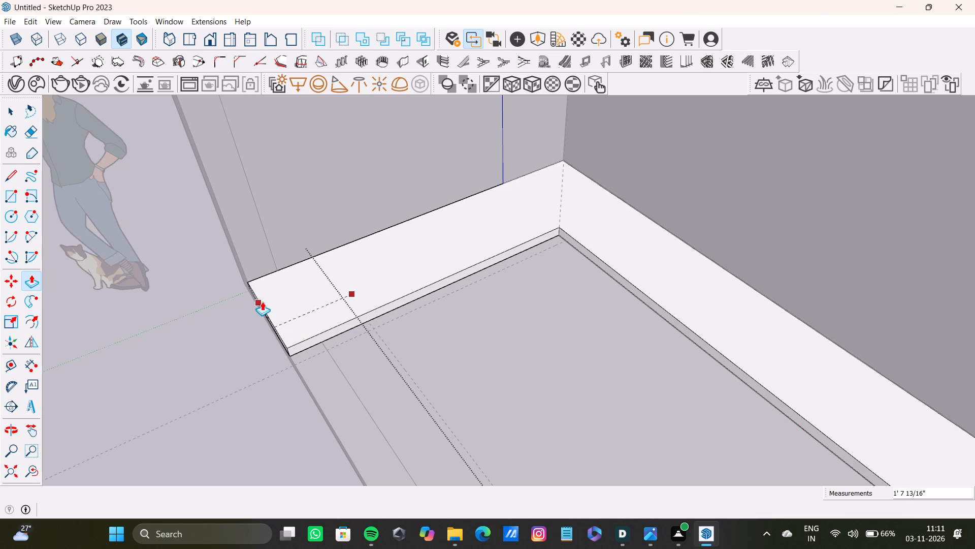
pyautogui.moveTo(262, 301); pyautogui.dragTo(237, 251)
# Place a vertical guide on the inner face of the side-wall plinth, about 1' 7 5/16" from its outer end.
pyautogui.scroll(-5, 415, 360)
pyautogui.moveTo(411, 357); pyautogui.dragTo(350, 237, button='middle')
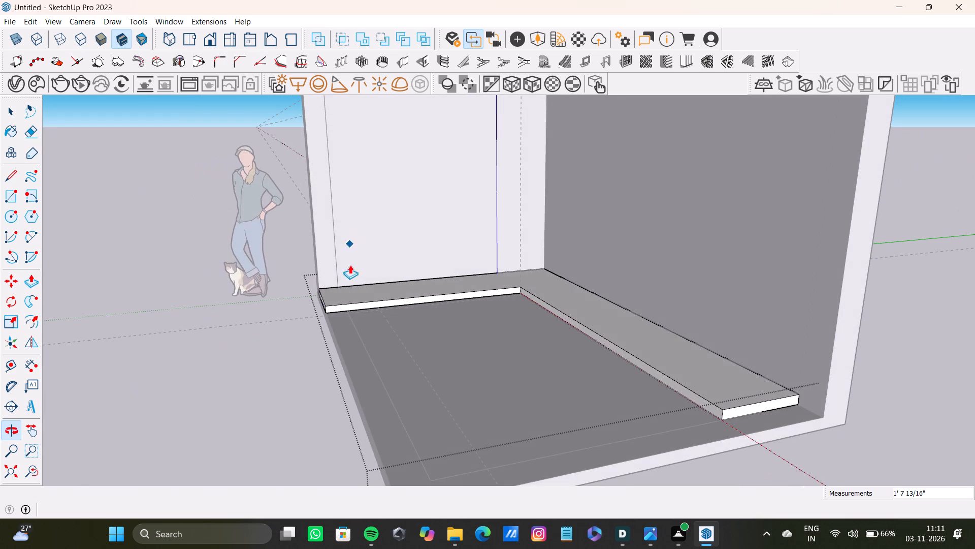
pyautogui.press('t')
pyautogui.scroll(11, 355, 318)
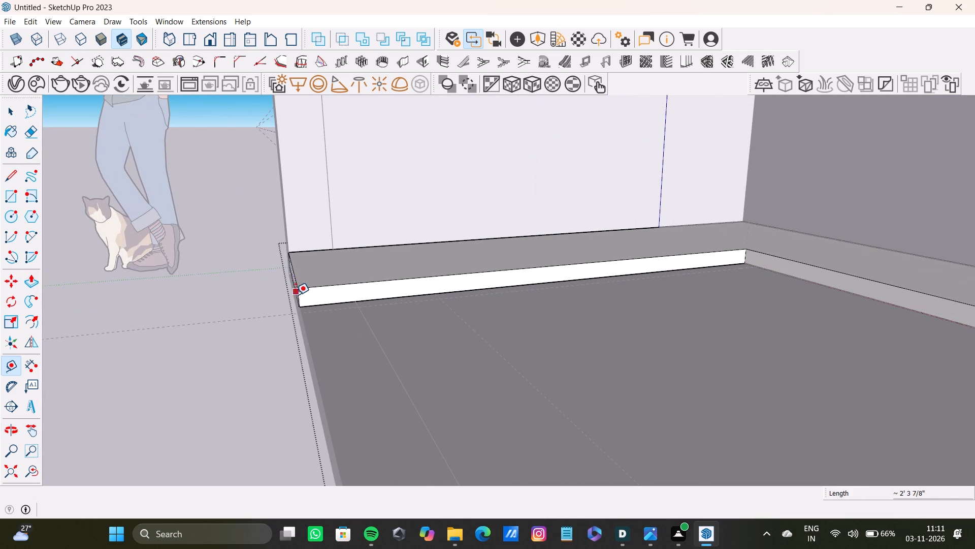
pyautogui.click(297, 297)
pyautogui.scroll(-4, 419, 285)
pyautogui.moveTo(419, 284); pyautogui.dragTo(343, 321, button='middle')
pyautogui.click(387, 297)
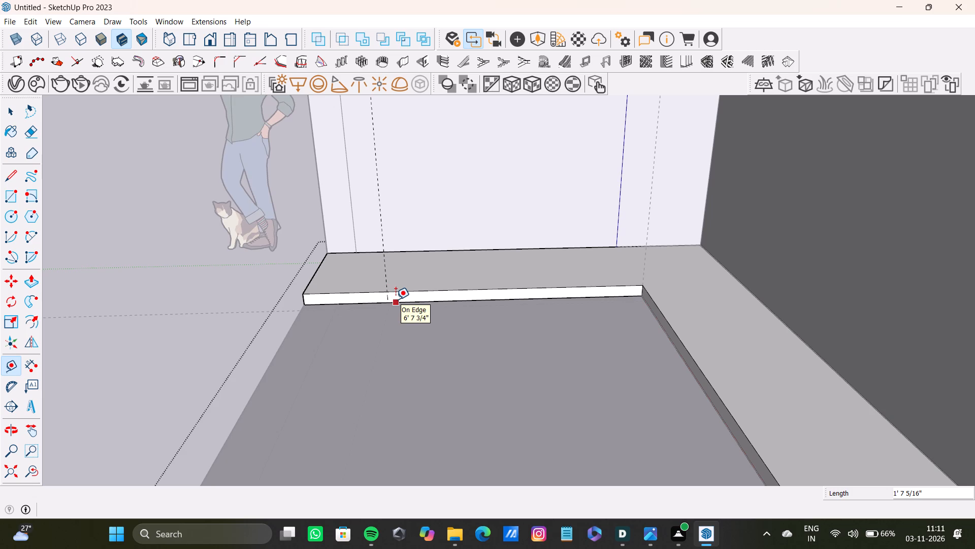
# Draw a line along the new guide from top to bottom of the side-wall plinth's inner face.
pyautogui.press('l')
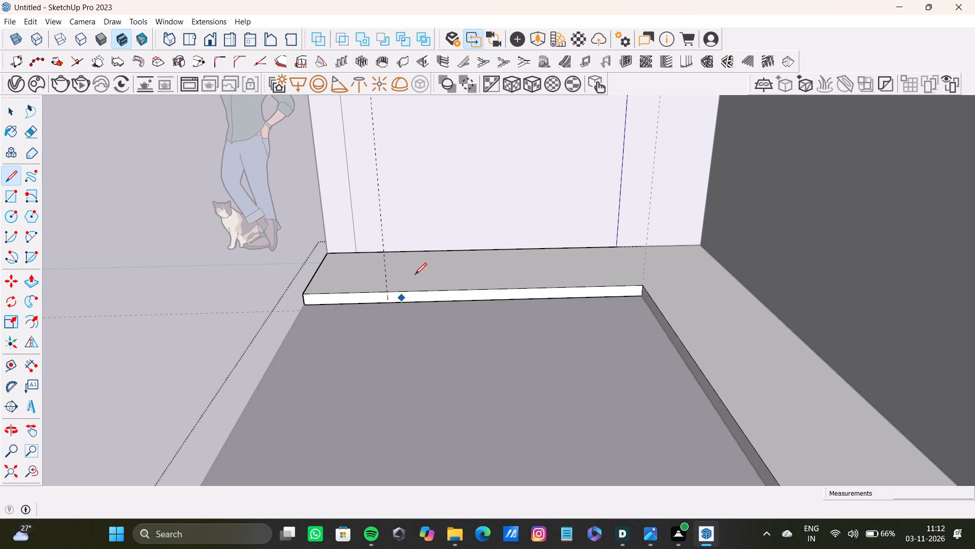
pyautogui.scroll(15, 448, 344)
pyautogui.click(373, 269)
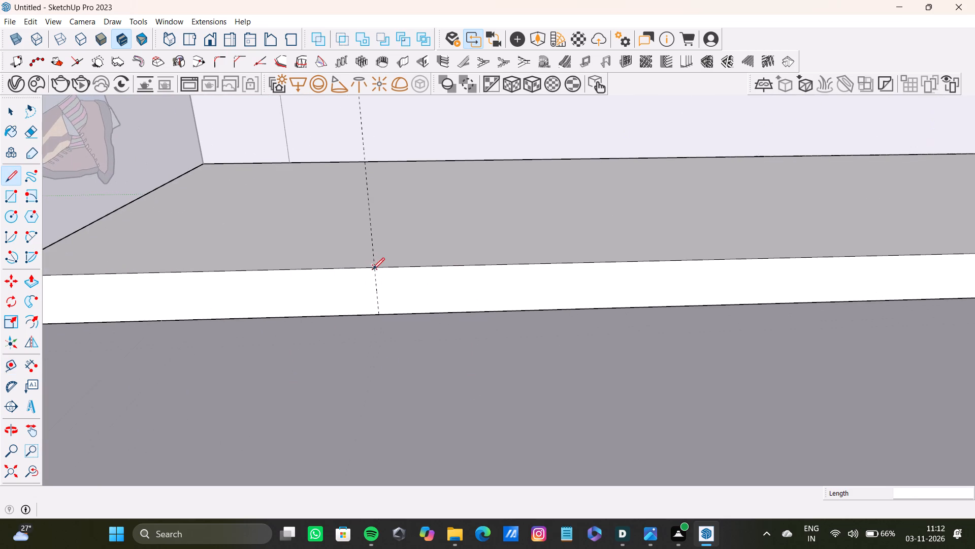
pyautogui.click(378, 314)
pyautogui.press('space')
# Extrude the short inner-face section along the slab's open edge in stages, the last about 3' 10 3/8", forming a U-shaped plinth, and close the group.
pyautogui.press('p')
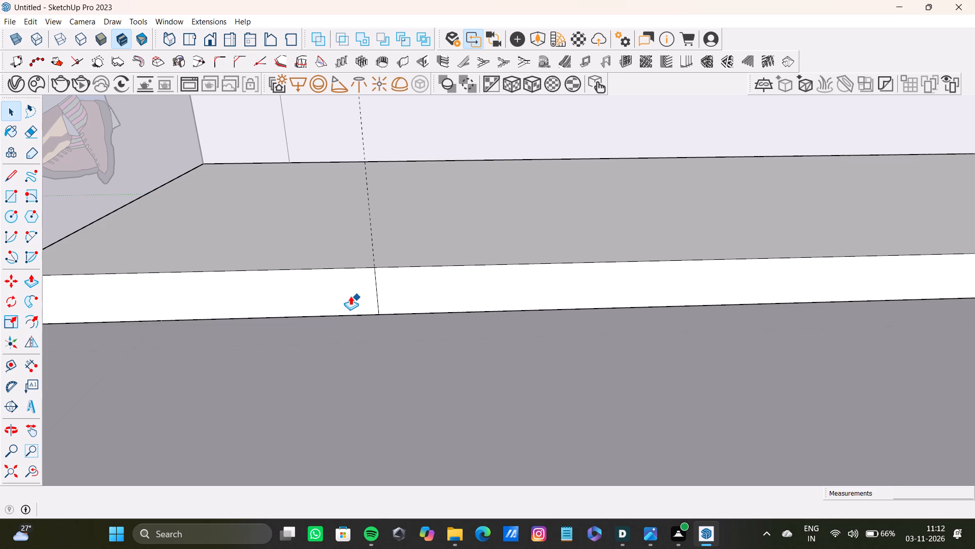
pyautogui.press('space')
pyautogui.click(341, 291)
pyautogui.press('p')
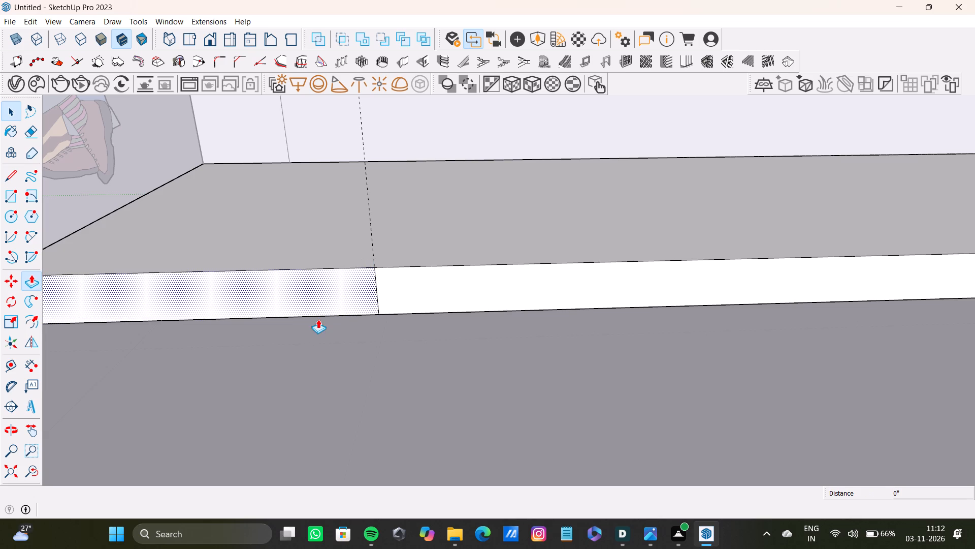
pyautogui.moveTo(326, 294); pyautogui.dragTo(310, 383)
pyautogui.scroll(-18, 306, 385)
pyautogui.keyDown('shift'); pyautogui.moveTo(316, 380); pyautogui.dragTo(312, 278, button='middle'); pyautogui.keyUp('shift')
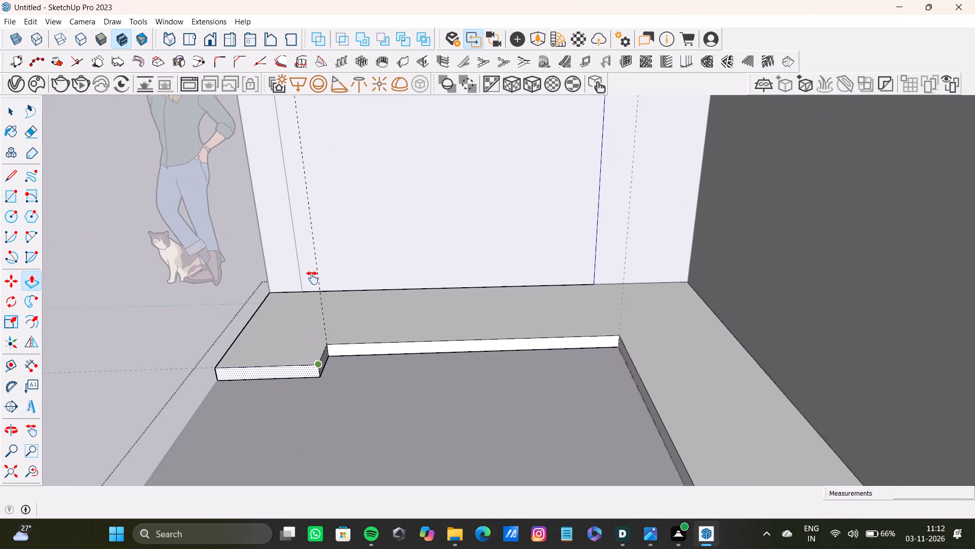
pyautogui.keyDown('shift'); pyautogui.moveTo(312, 278); pyautogui.dragTo(391, 255, button='middle'); pyautogui.keyUp('shift')
pyautogui.moveTo(331, 285); pyautogui.dragTo(361, 382)
pyautogui.scroll(-9, 361, 375)
pyautogui.keyDown('shift'); pyautogui.moveTo(341, 355); pyautogui.dragTo(306, 197, button='middle'); pyautogui.keyUp('shift')
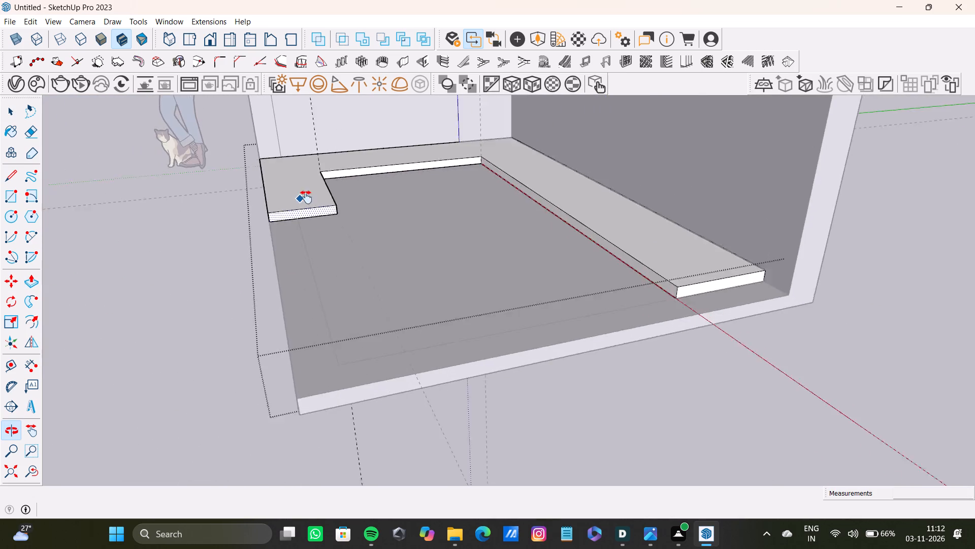
pyautogui.keyDown('shift'); pyautogui.moveTo(306, 197); pyautogui.dragTo(395, 248, button='middle'); pyautogui.keyUp('shift')
pyautogui.moveTo(379, 259); pyautogui.dragTo(432, 344)
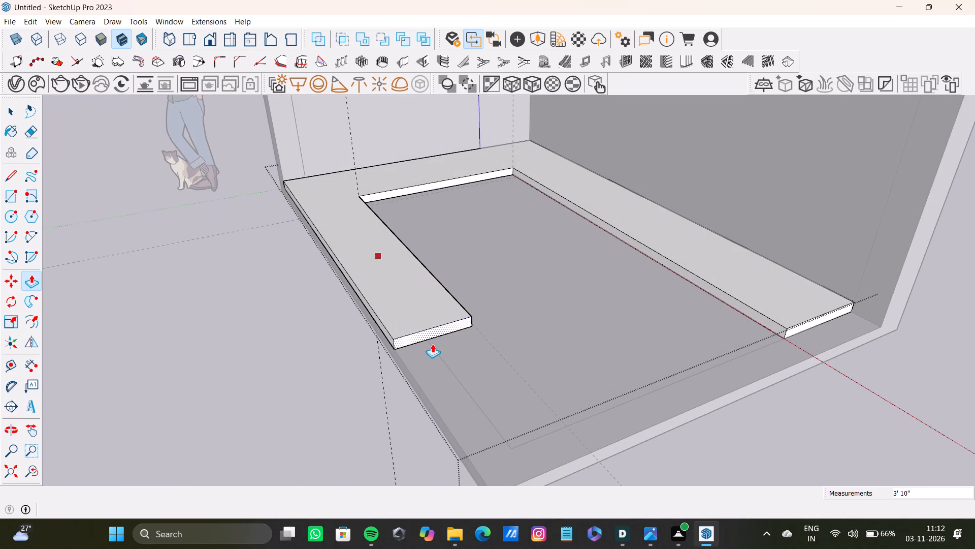
pyautogui.moveTo(432, 344); pyautogui.dragTo(433, 344)
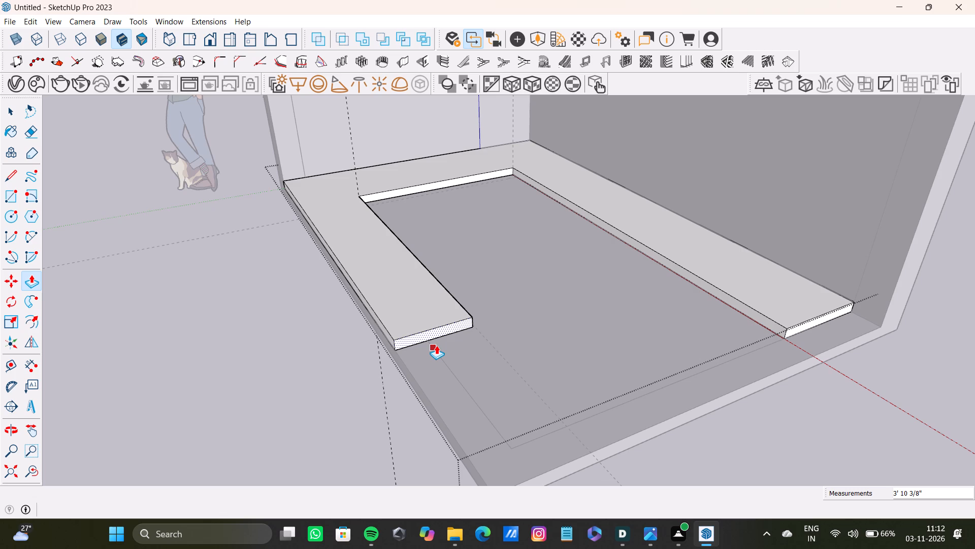
pyautogui.scroll(-4, 357, 222)
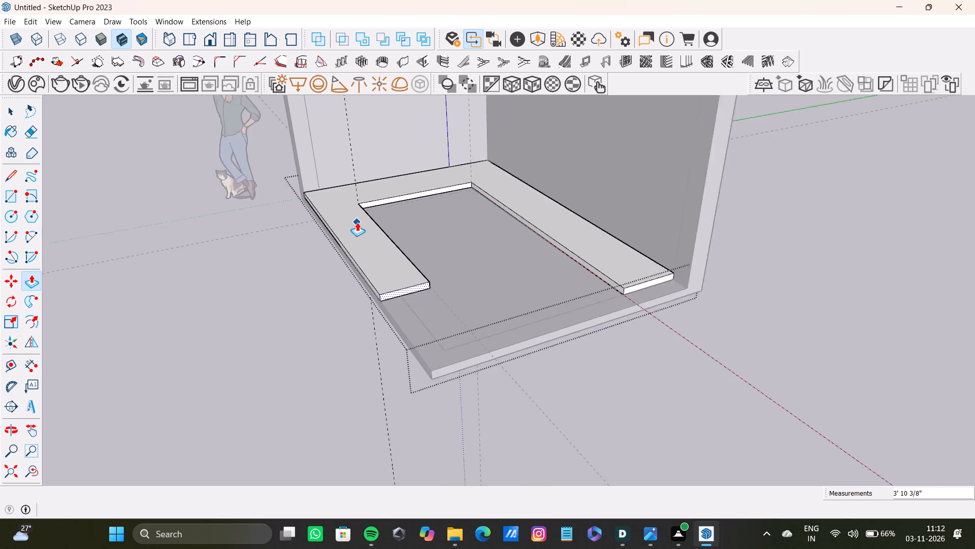
pyautogui.scroll(-9, 357, 222)
pyautogui.press('space')
pyautogui.click(639, 183)
# Select the top, inner, outer and end faces of the U-shaped plinth inside the open group and make them a separate group.
pyautogui.scroll(13, 351, 222)
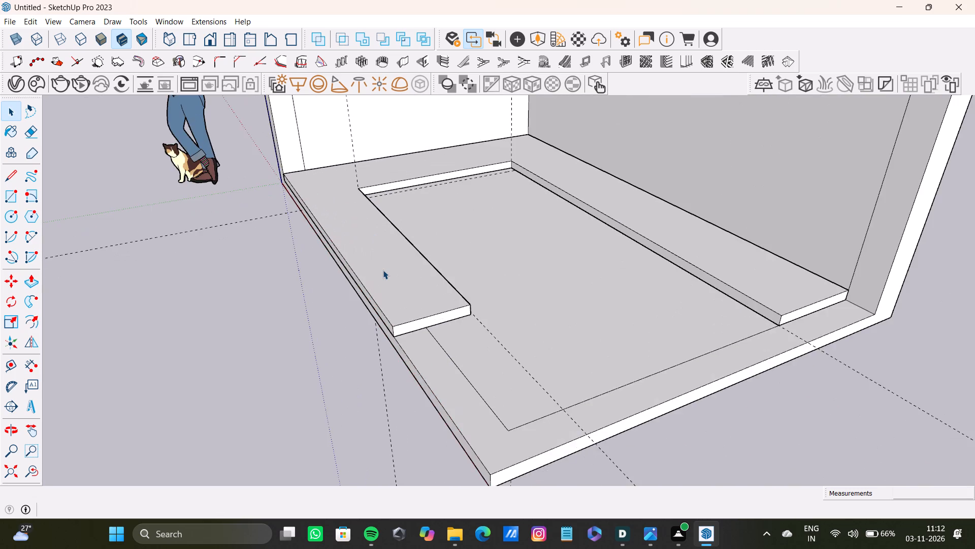
pyautogui.doubleClick(383, 270)
pyautogui.doubleClick(409, 289)
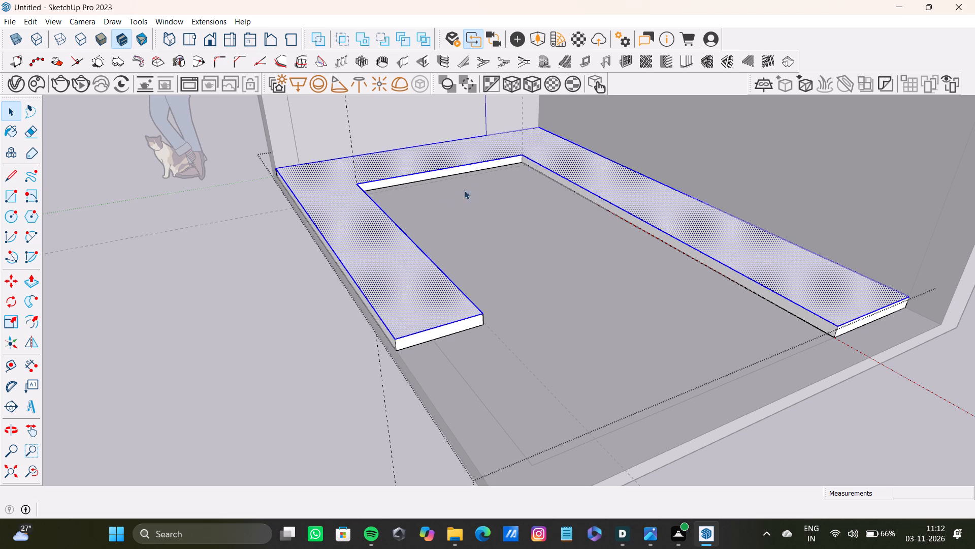
pyautogui.scroll(8, 509, 180)
pyautogui.keyDown('shift'); pyautogui.doubleClick(492, 161); pyautogui.keyUp('shift')
pyautogui.keyDown('shift'); pyautogui.scroll(-4, 228, 234); pyautogui.keyUp('shift')
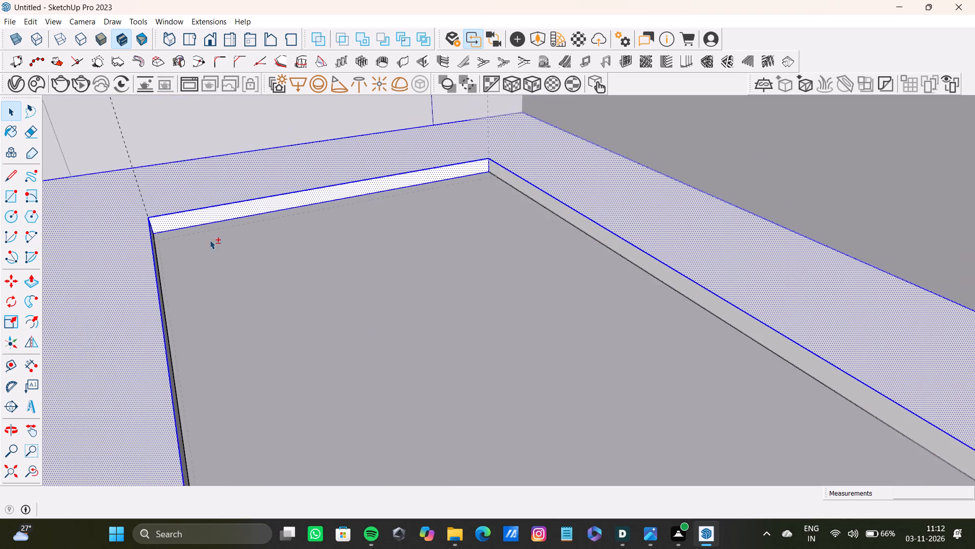
pyautogui.scroll(2, 225, 258)
pyautogui.moveTo(226, 259); pyautogui.dragTo(152, 260, button='middle')
pyautogui.keyDown('shift'); pyautogui.scroll(3, 149, 244); pyautogui.keyUp('shift')
pyautogui.keyDown('shift'); pyautogui.doubleClick(103, 220); pyautogui.keyUp('shift')
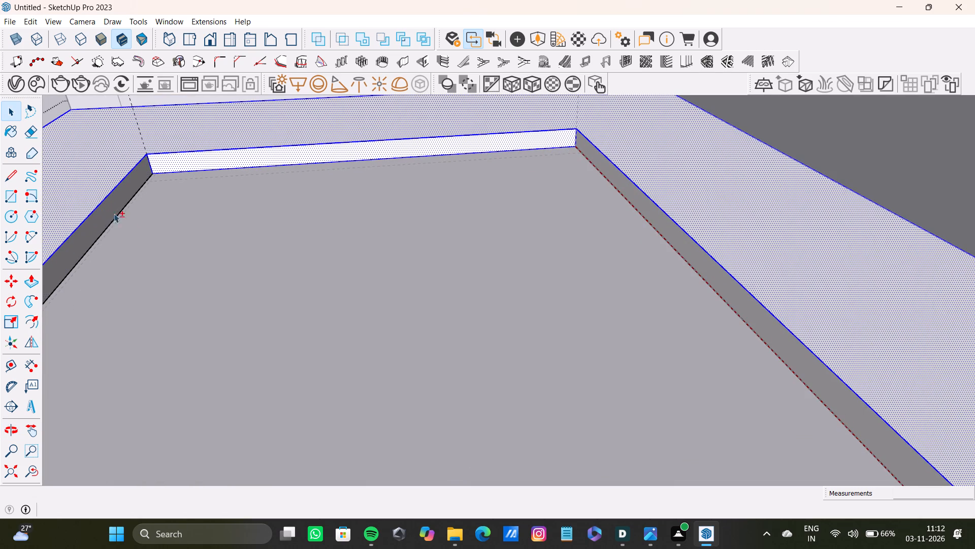
pyautogui.keyDown('shift'); pyautogui.scroll(-15, 160, 213); pyautogui.keyUp('shift')
pyautogui.moveTo(208, 263); pyautogui.dragTo(400, 234, button='middle')
pyautogui.scroll(7, 406, 280)
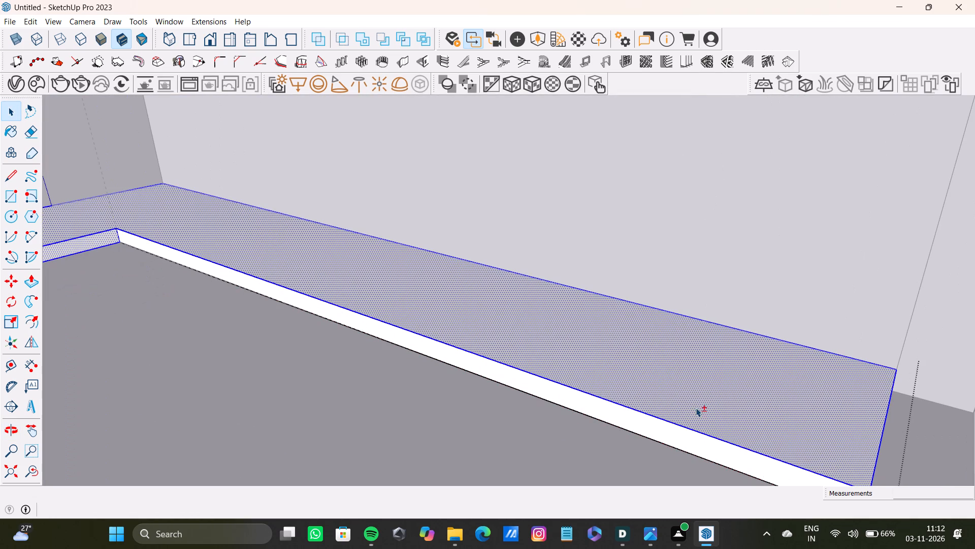
pyautogui.keyDown('shift'); pyautogui.click(660, 439); pyautogui.keyUp('shift')
pyautogui.keyDown('shift'); pyautogui.click(660, 435); pyautogui.keyUp('shift')
pyautogui.keyDown('shift'); pyautogui.scroll(-4, 560, 405); pyautogui.keyUp('shift')
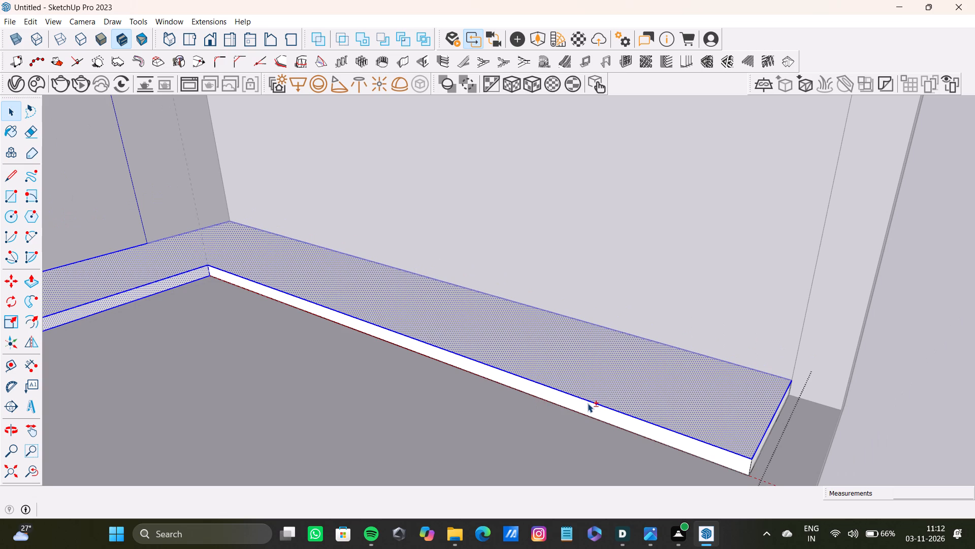
pyautogui.keyDown('shift'); pyautogui.doubleClick(588, 403); pyautogui.keyUp('shift')
pyautogui.keyDown('shift'); pyautogui.scroll(-9, 532, 375); pyautogui.keyUp('shift')
pyautogui.moveTo(551, 383); pyautogui.dragTo(354, 384, button='middle')
pyautogui.scroll(9, 551, 383)
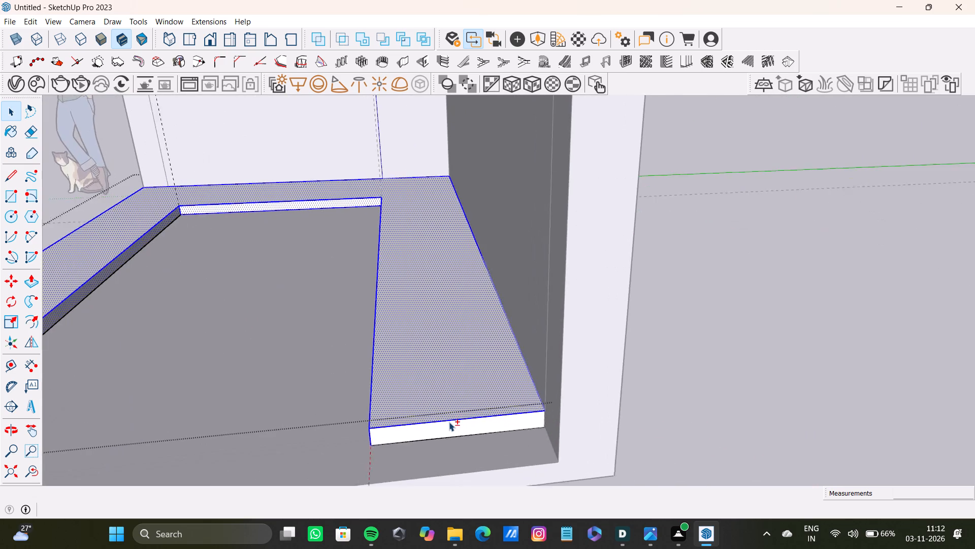
pyautogui.scroll(2, 449, 422)
pyautogui.keyDown('shift'); pyautogui.doubleClick(448, 425); pyautogui.keyUp('shift')
pyautogui.keyDown('shift'); pyautogui.scroll(-7, 404, 419); pyautogui.keyUp('shift')
pyautogui.moveTo(314, 405); pyautogui.dragTo(474, 398, button='middle')
pyautogui.keyDown('shift'); pyautogui.scroll(3, 145, 376); pyautogui.keyUp('shift')
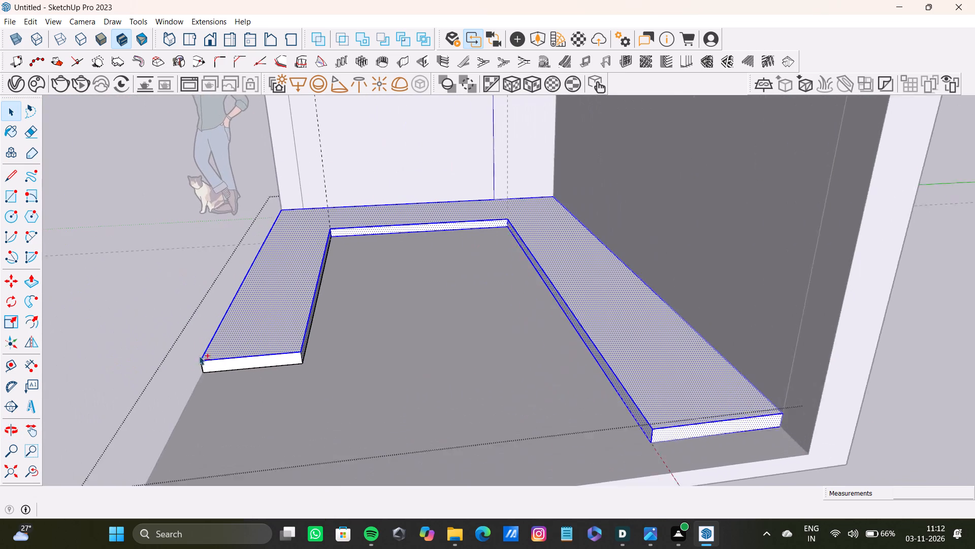
pyautogui.keyDown('shift'); pyautogui.doubleClick(250, 364); pyautogui.keyUp('shift')
pyautogui.keyDown('shift'); pyautogui.scroll(-8, 193, 350); pyautogui.keyUp('shift')
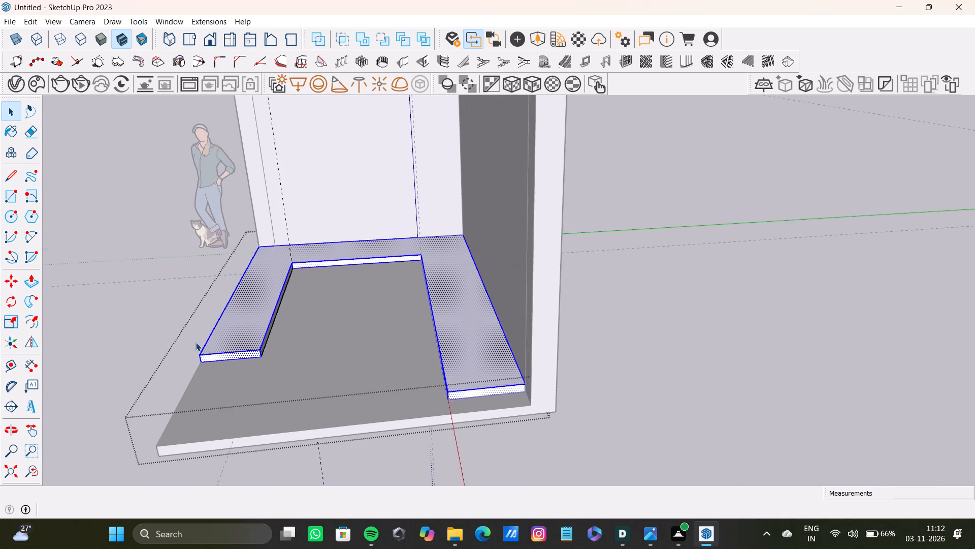
pyautogui.scroll(-8, 189, 301)
pyautogui.moveTo(185, 309); pyautogui.dragTo(355, 321, button='middle')
pyautogui.scroll(3, 286, 379)
pyautogui.keyDown('shift'); pyautogui.moveTo(281, 392); pyautogui.dragTo(322, 216, button='middle'); pyautogui.keyUp('shift')
pyautogui.scroll(7, 303, 249)
pyautogui.keyDown('shift'); pyautogui.doubleClick(323, 266); pyautogui.keyUp('shift')
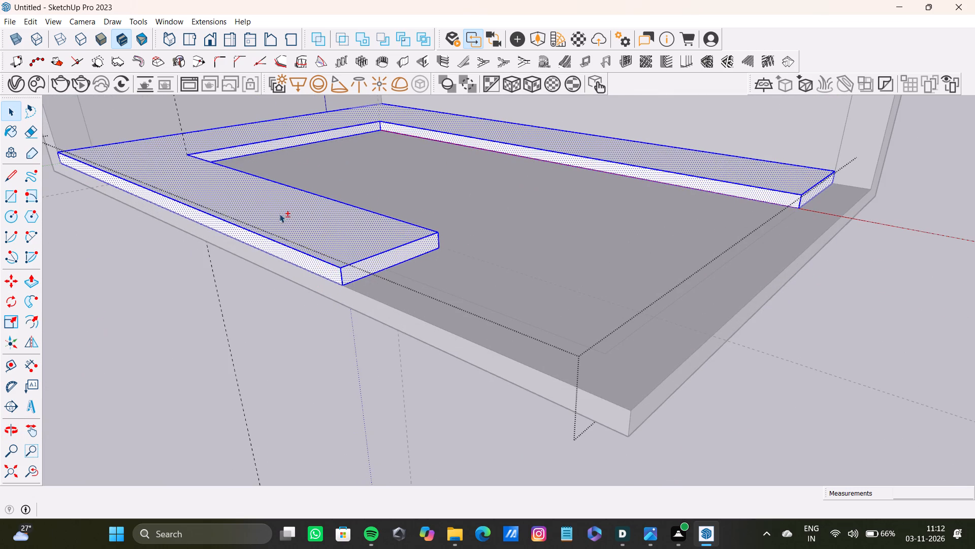
pyautogui.keyDown('shift'); pyautogui.rightClick(276, 211); pyautogui.keyUp('shift')
pyautogui.keyDown('shift'); pyautogui.click(346, 309); pyautogui.keyUp('shift')
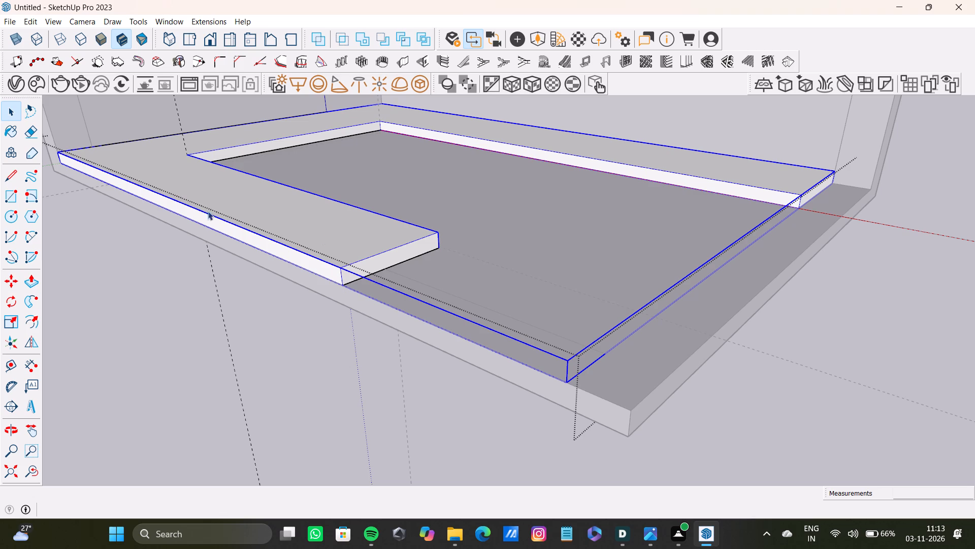
pyautogui.press('space')
pyautogui.click(307, 338)
pyautogui.scroll(-9, 355, 303)
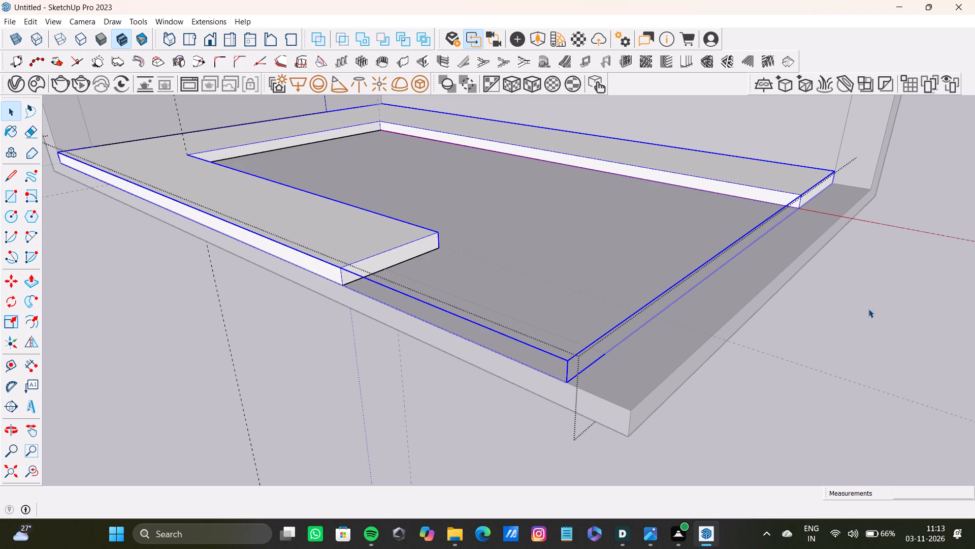
pyautogui.click(872, 309)
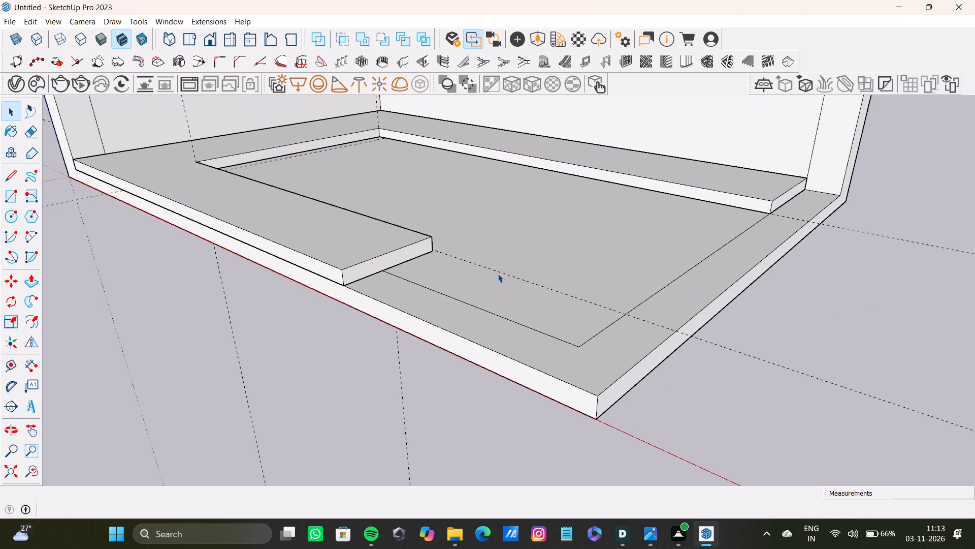
# Draw a rectangle about 12' 10 3/4" by 2' on top of the plinth run along the long wall.
pyautogui.scroll(-6, 288, 227)
pyautogui.keyDown('shift'); pyautogui.moveTo(299, 222); pyautogui.dragTo(300, 226, button='middle'); pyautogui.keyUp('shift')
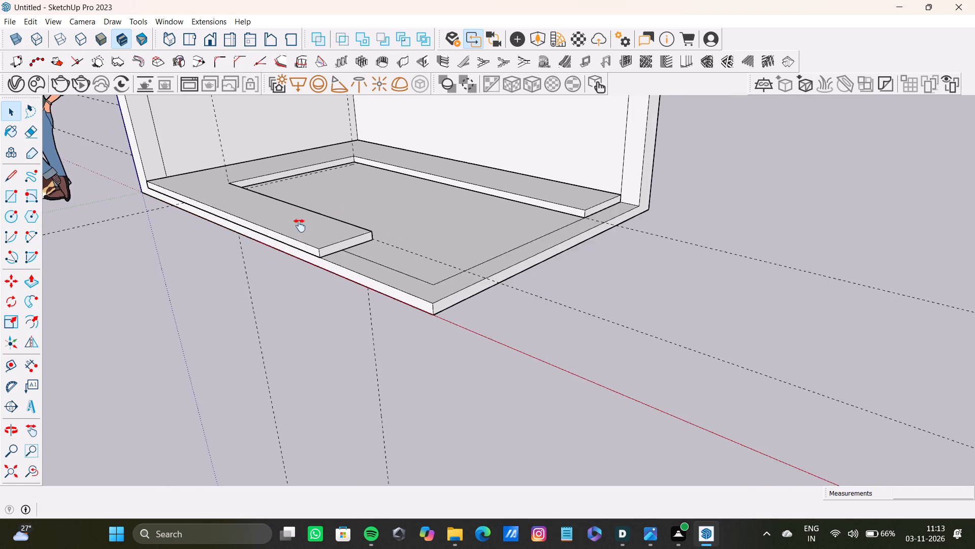
pyautogui.keyDown('shift'); pyautogui.moveTo(300, 226); pyautogui.dragTo(270, 307, button='middle'); pyautogui.keyUp('shift')
pyautogui.scroll(-5, 225, 198)
pyautogui.keyDown('shift'); pyautogui.moveTo(239, 205); pyautogui.dragTo(252, 270, button='middle'); pyautogui.keyUp('shift')
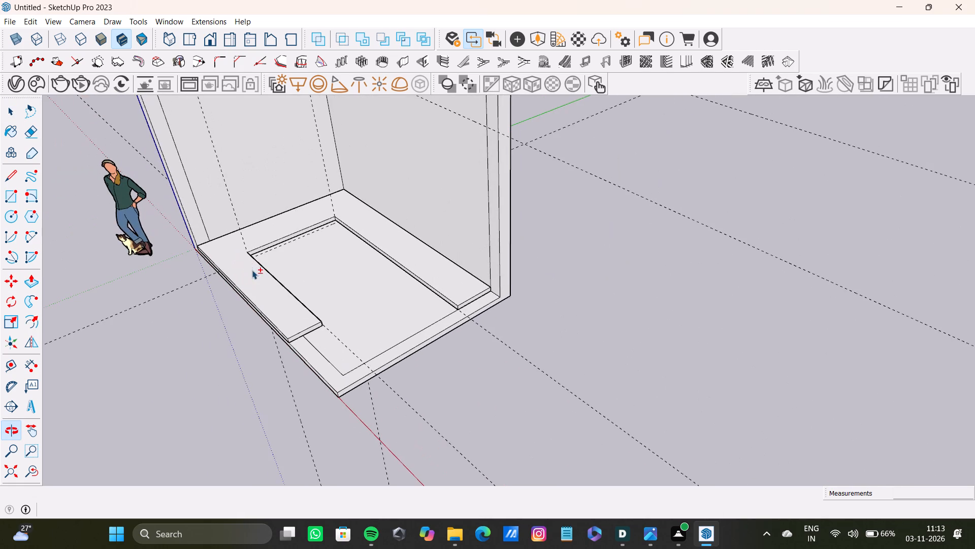
pyautogui.press('r')
pyautogui.scroll(15, 266, 216)
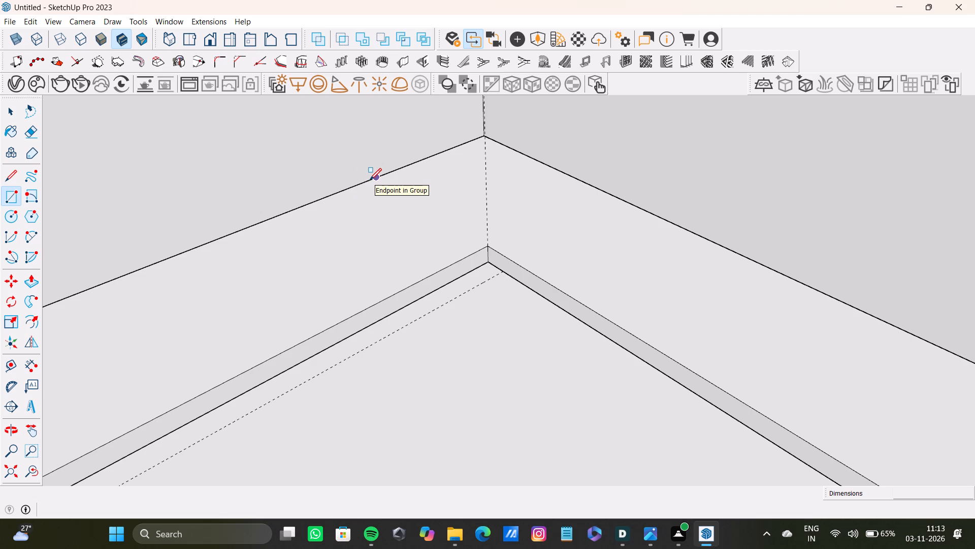
pyautogui.scroll(-13, 546, 315)
pyautogui.moveTo(367, 260); pyautogui.dragTo(316, 316, button='middle')
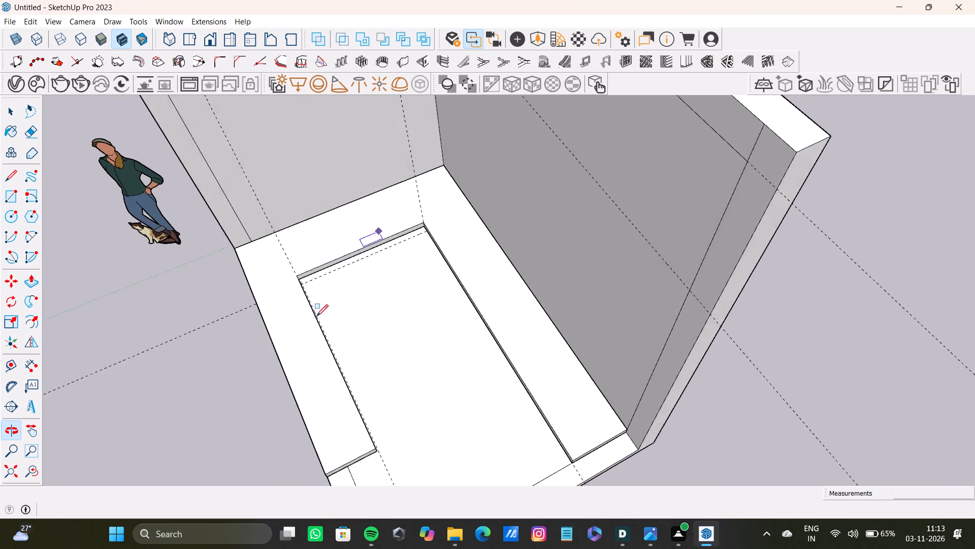
pyautogui.moveTo(316, 316); pyautogui.dragTo(307, 337, button='middle')
pyautogui.scroll(4, 388, 209)
pyautogui.scroll(-4, 382, 217)
pyautogui.moveTo(399, 222); pyautogui.dragTo(375, 186, button='middle')
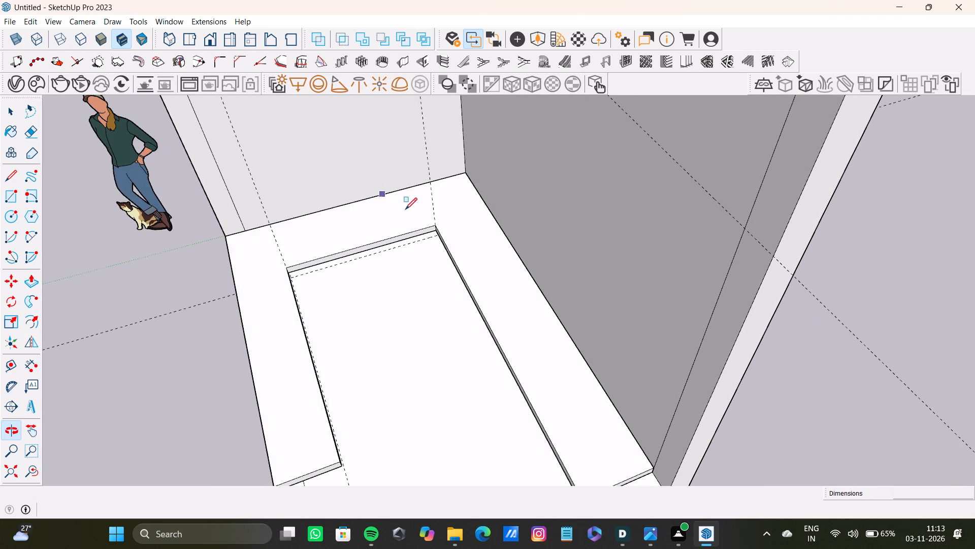
pyautogui.press('v')
pyautogui.press('space')
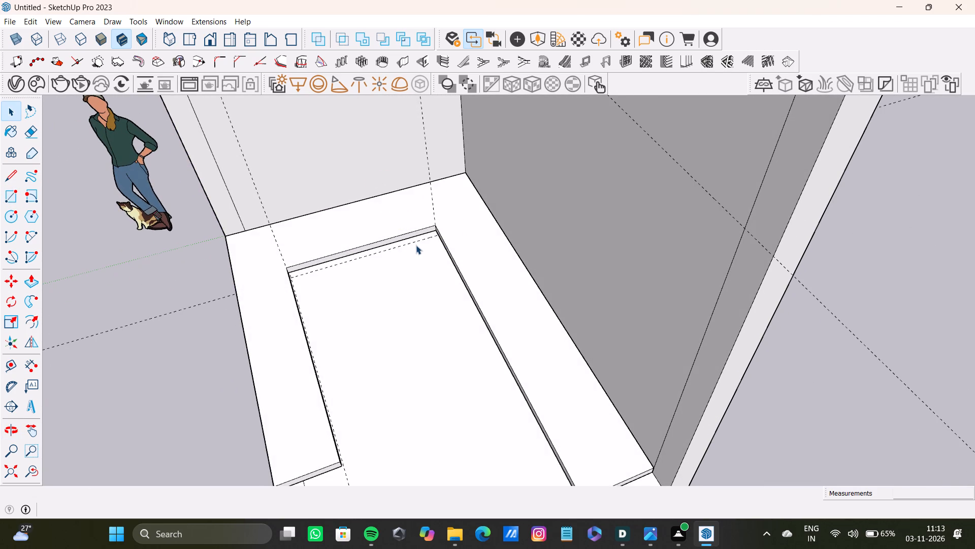
pyautogui.press('r')
pyautogui.scroll(3, 428, 193)
pyautogui.moveTo(459, 207); pyautogui.dragTo(454, 263, button='middle')
pyautogui.scroll(-1, 459, 207)
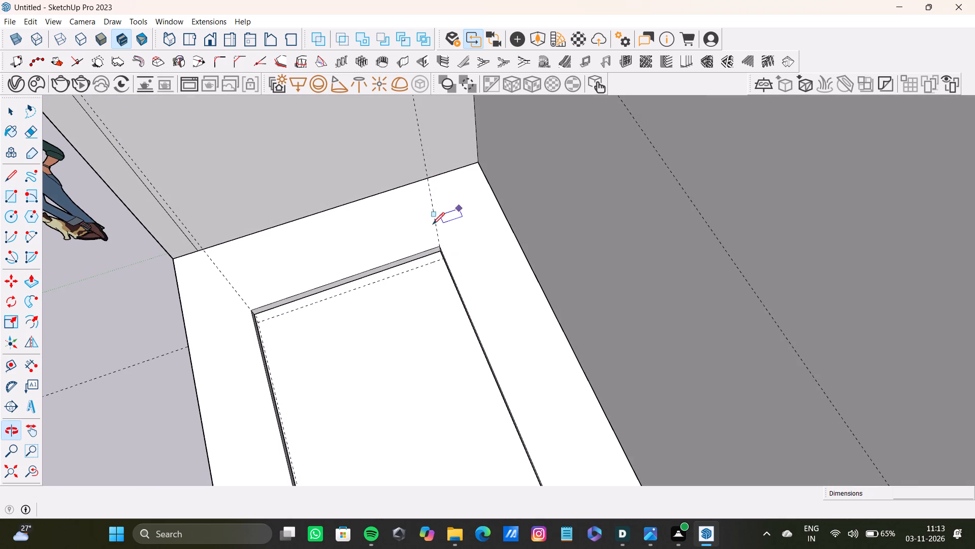
pyautogui.click(413, 184)
pyautogui.scroll(-13, 524, 347)
pyautogui.keyDown('shift'); pyautogui.moveTo(538, 375); pyautogui.dragTo(621, 330, button='middle'); pyautogui.keyUp('shift')
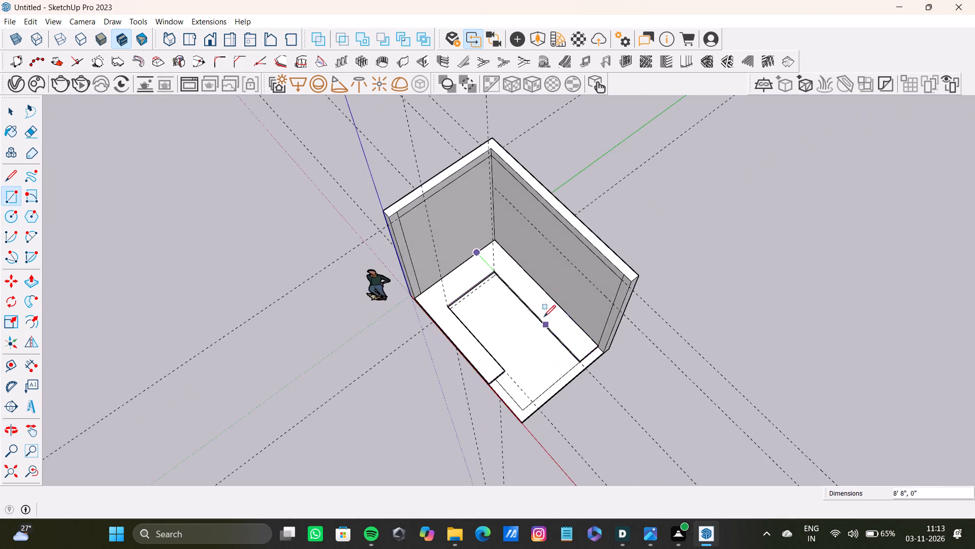
pyautogui.scroll(10, 544, 317)
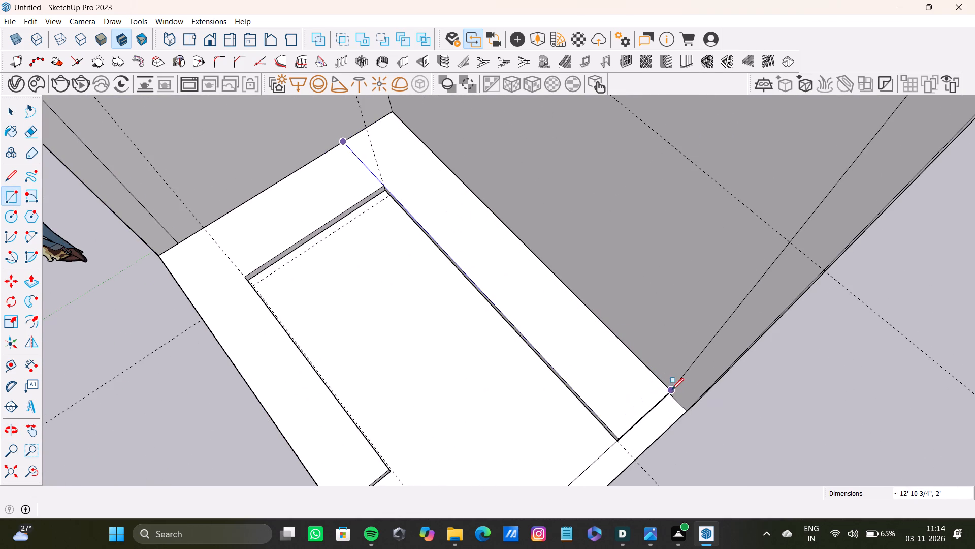
pyautogui.click(672, 389)
# Extrude the long-wall rectangle upward and adjust its top to form a block about 3' 11 3/4" high.
pyautogui.press('space')
pyautogui.click(608, 376)
pyautogui.press('p')
pyautogui.moveTo(603, 375); pyautogui.dragTo(572, 284)
pyautogui.scroll(-8, 572, 303)
pyautogui.moveTo(569, 350); pyautogui.dragTo(615, 175, button='middle')
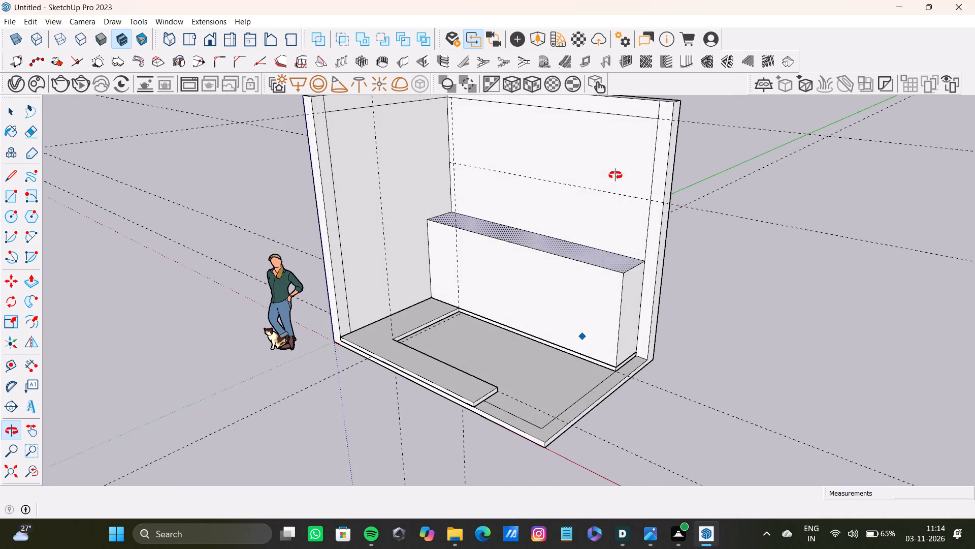
pyautogui.moveTo(615, 175); pyautogui.dragTo(601, 133, button='middle')
pyautogui.scroll(8, 520, 230)
pyautogui.moveTo(562, 274); pyautogui.dragTo(577, 281, button='middle')
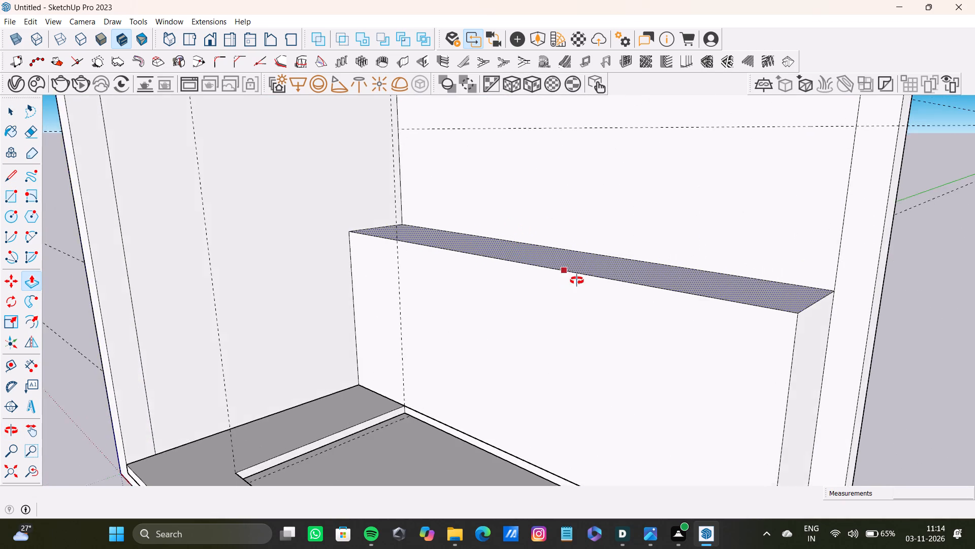
pyautogui.moveTo(577, 281); pyautogui.dragTo(606, 255, button='middle')
pyautogui.moveTo(614, 232); pyautogui.dragTo(608, 262)
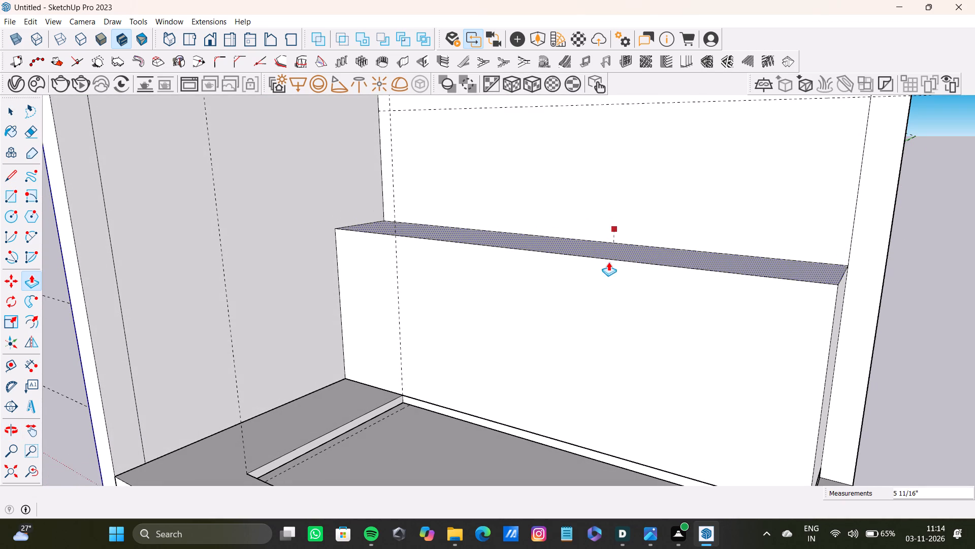
pyautogui.moveTo(608, 262); pyautogui.dragTo(608, 267)
# Place a vertical guide on the long block's inner face, about 2' 3 7/8" from the side wall.
pyautogui.scroll(-3, 597, 283)
pyautogui.keyDown('shift'); pyautogui.moveTo(590, 296); pyautogui.dragTo(771, 232, button='middle'); pyautogui.keyUp('shift')
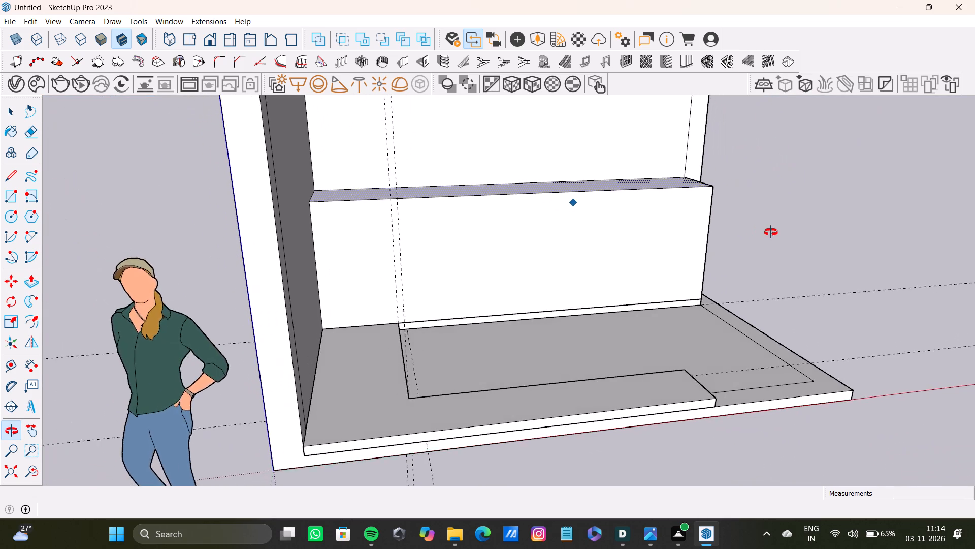
pyautogui.keyDown('shift'); pyautogui.moveTo(771, 232); pyautogui.dragTo(531, 261, button='middle'); pyautogui.keyUp('shift')
pyautogui.scroll(-3, 393, 228)
pyautogui.moveTo(389, 232); pyautogui.dragTo(440, 230, button='middle')
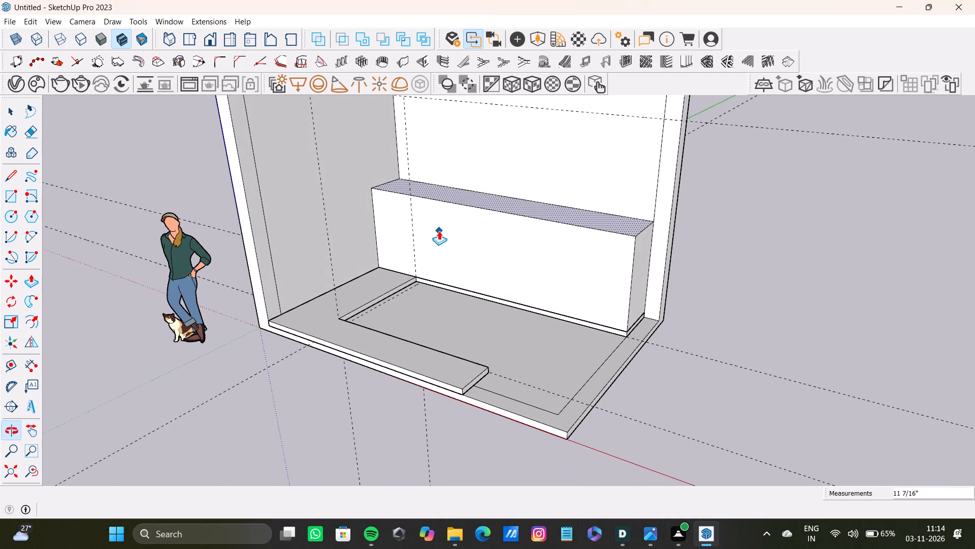
pyautogui.press('t')
pyautogui.scroll(4, 392, 226)
pyautogui.click(369, 245)
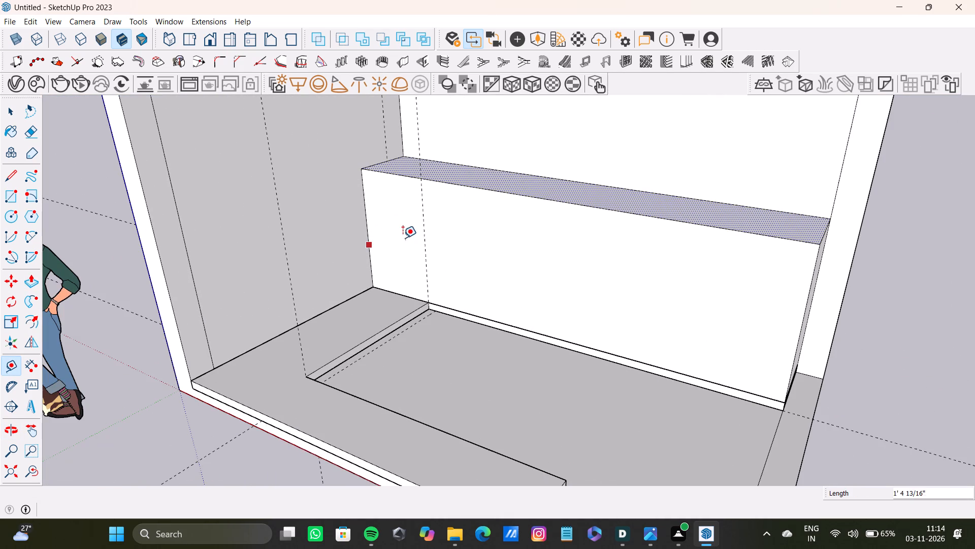
pyautogui.scroll(-4, 406, 235)
pyautogui.moveTo(405, 236); pyautogui.dragTo(453, 249, button='middle')
pyautogui.scroll(15, 375, 210)
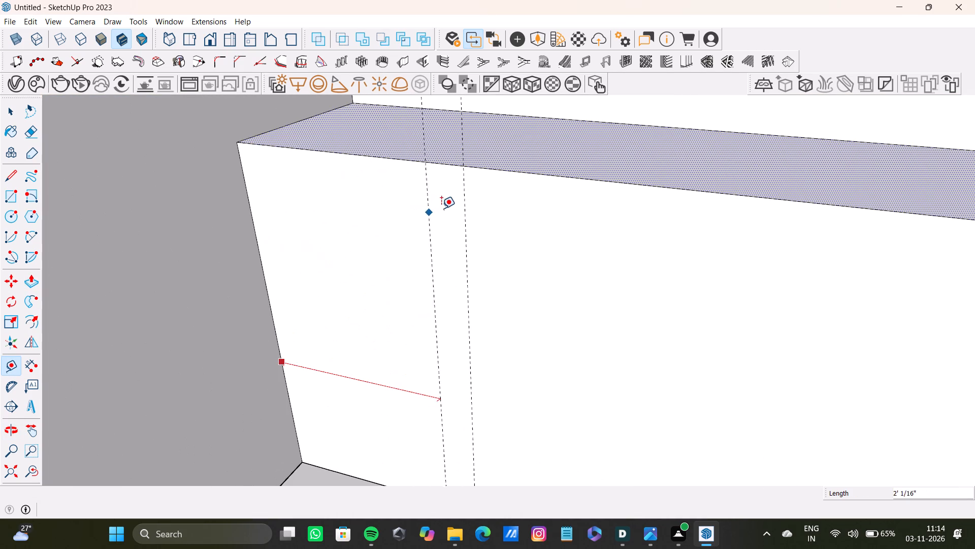
pyautogui.click(466, 171)
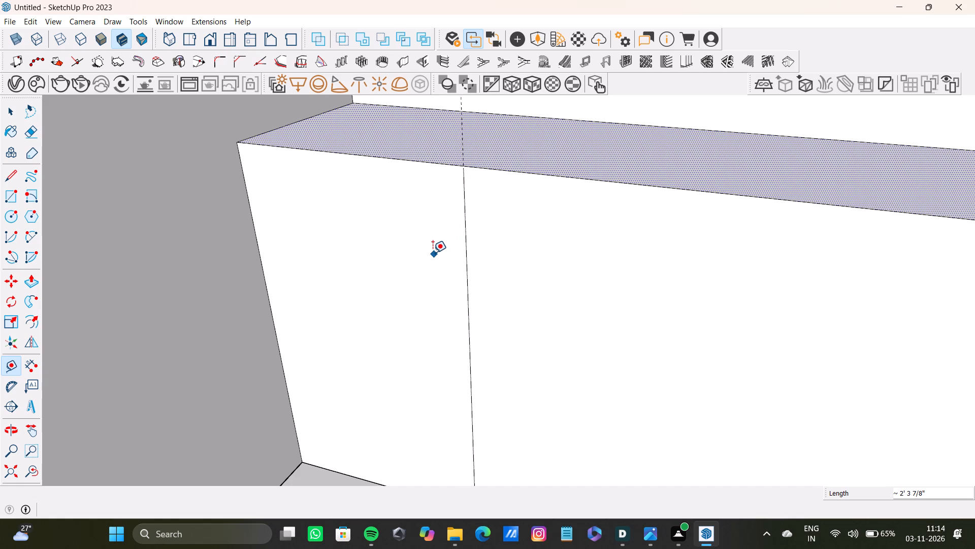
pyautogui.press('space')
# Draw a rectangle about 3' 11 3/4" by 2' 3 7/8" on the block's inner face between the side wall and the guide.
pyautogui.write('r')
pyautogui.click(236, 143)
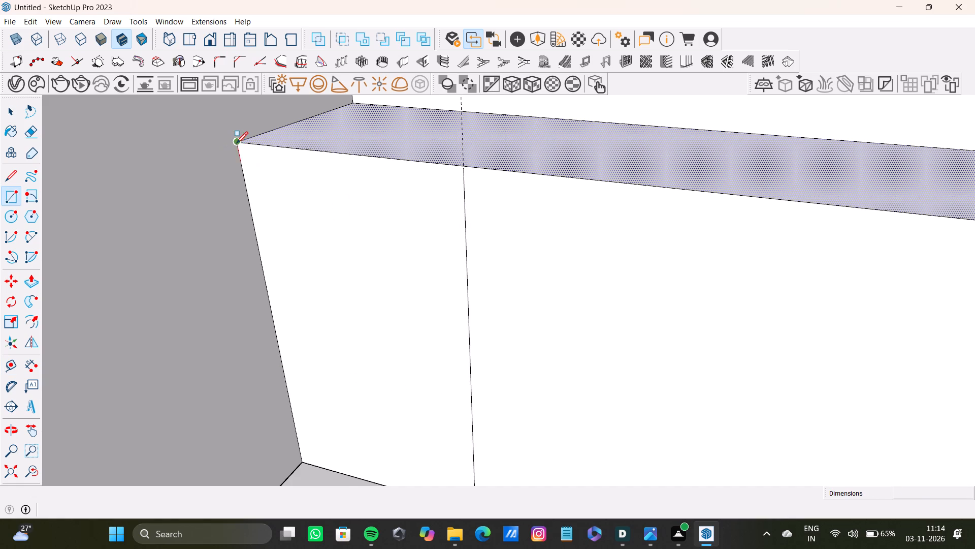
pyautogui.scroll(-7, 330, 326)
pyautogui.keyDown('shift'); pyautogui.moveTo(358, 335); pyautogui.dragTo(345, 280, button='middle'); pyautogui.keyUp('shift')
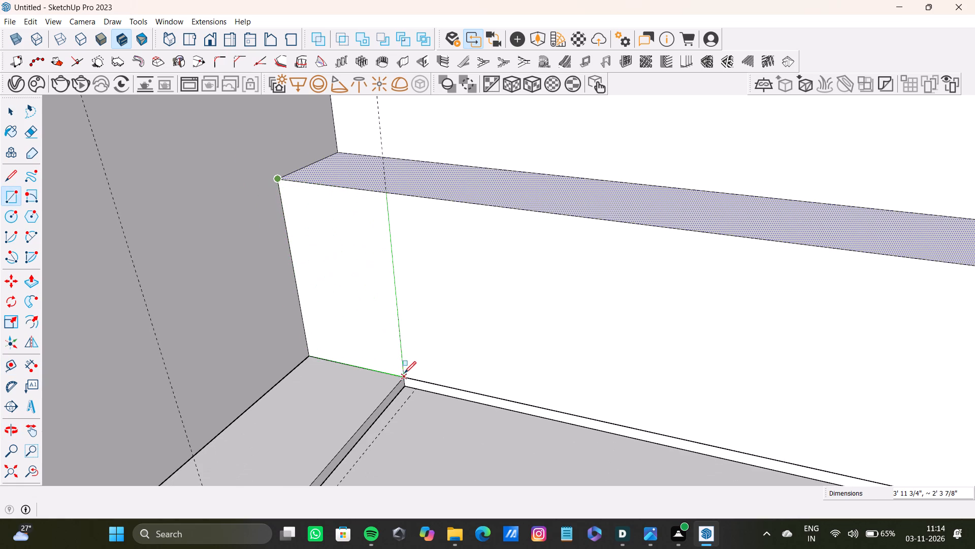
pyautogui.click(405, 374)
pyautogui.press('space')
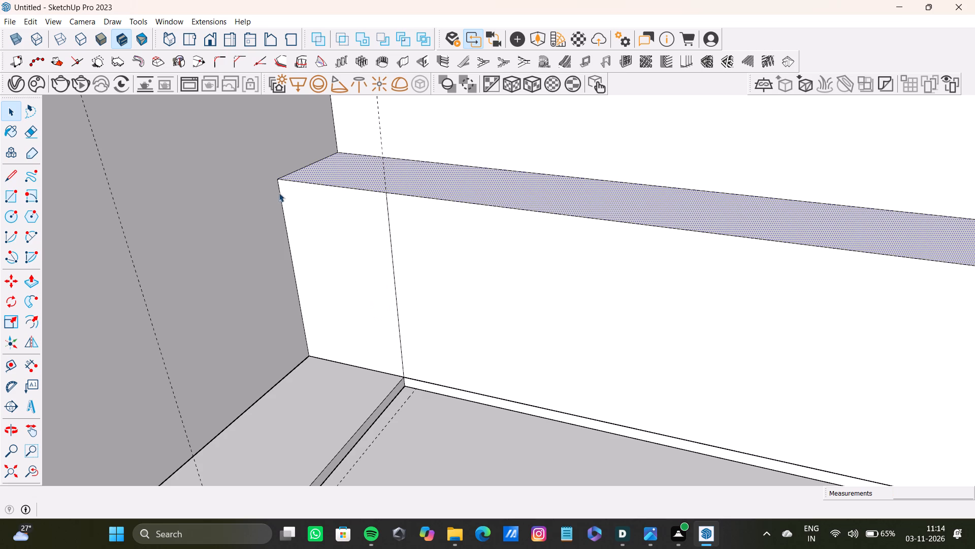
# Raise the long block's top face slightly.
pyautogui.press('p')
pyautogui.moveTo(345, 277); pyautogui.dragTo(321, 269)
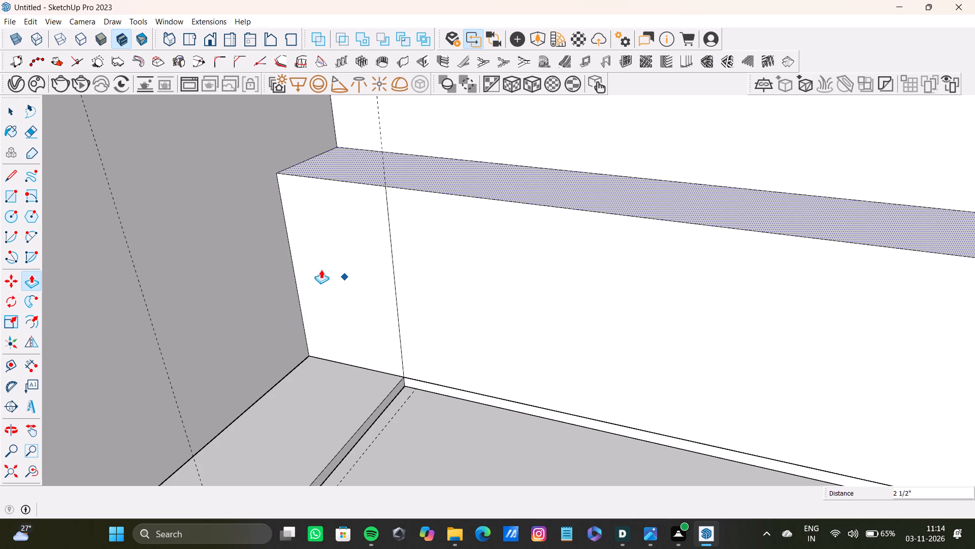
pyautogui.moveTo(321, 269); pyautogui.dragTo(321, 247)
pyautogui.press('space')
# Extrude the rectangle on the long block's inner face along the side wall as far as the wall's open end.
pyautogui.click(331, 242)
pyautogui.press('p')
pyautogui.moveTo(347, 231); pyautogui.dragTo(125, 294)
pyautogui.scroll(-12, 150, 297)
pyautogui.keyDown('ctrl'); pyautogui.moveTo(145, 297); pyautogui.dragTo(191, 303, button='middle'); pyautogui.keyUp('ctrl')
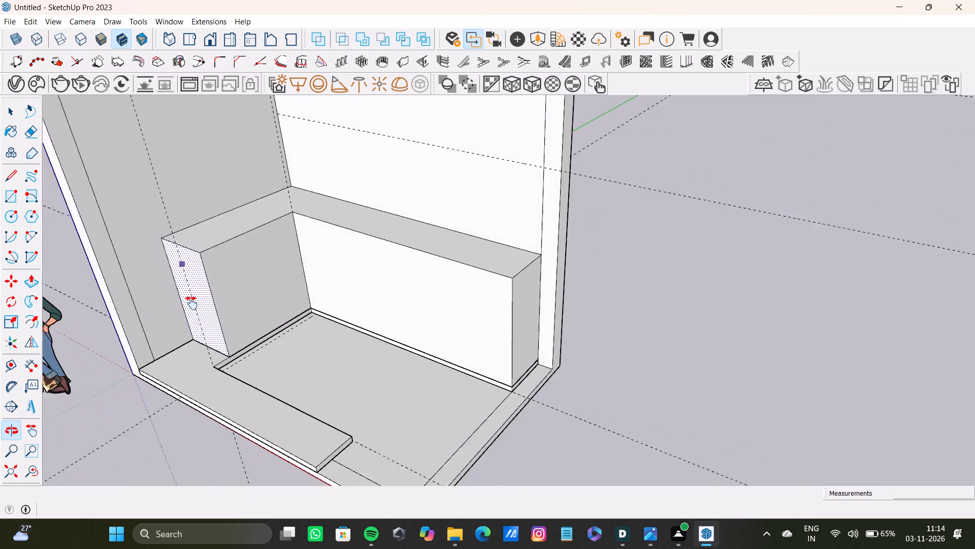
pyautogui.keyDown('ctrl'); pyautogui.moveTo(191, 303); pyautogui.dragTo(149, 318, button='middle'); pyautogui.keyUp('ctrl')
pyautogui.scroll(4, 263, 252)
pyautogui.moveTo(285, 254); pyautogui.dragTo(200, 298)
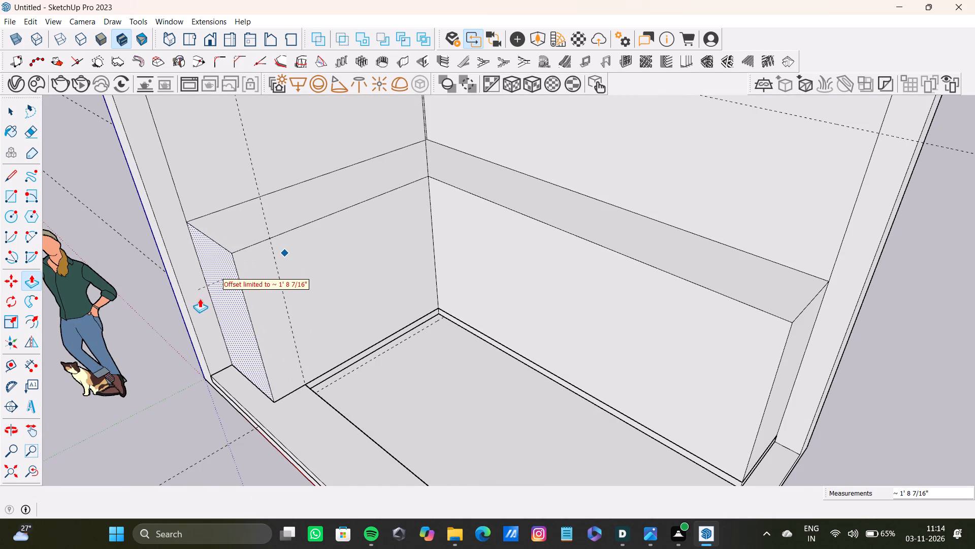
pyautogui.moveTo(200, 298); pyautogui.dragTo(213, 299)
pyautogui.moveTo(240, 296); pyautogui.dragTo(182, 248)
pyautogui.scroll(-4, 258, 317)
# Extend the open end face of the floor and side wall outward by about 1' 10 5/16", plus a further 2' 11".
pyautogui.moveTo(274, 322); pyautogui.dragTo(196, 305, button='middle')
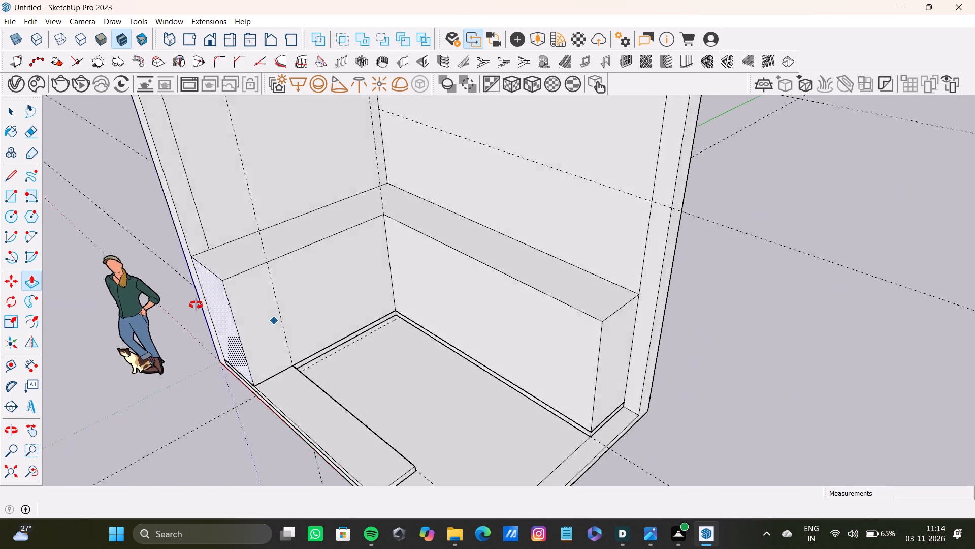
pyautogui.moveTo(196, 305); pyautogui.dragTo(187, 233, button='middle')
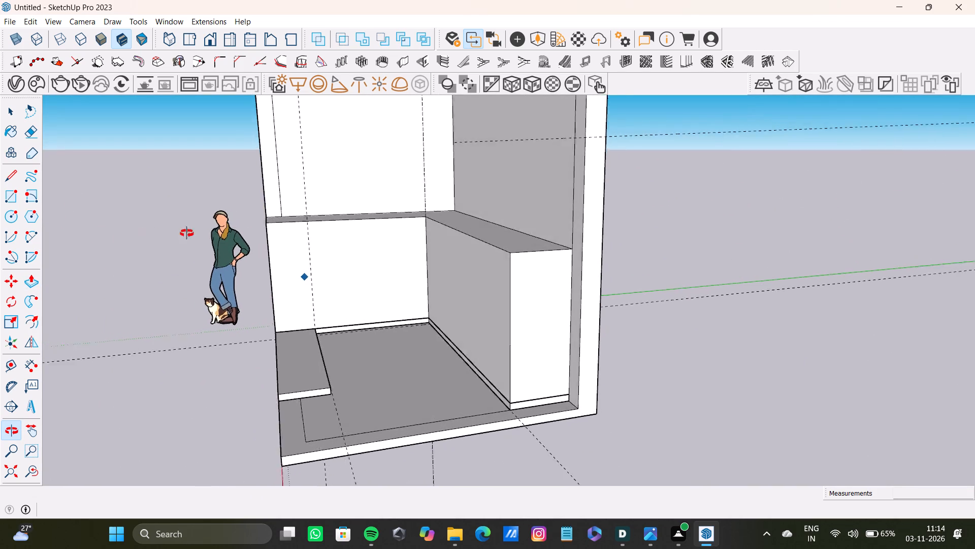
pyautogui.moveTo(187, 233); pyautogui.dragTo(325, 229, button='middle')
pyautogui.scroll(7, 246, 327)
pyautogui.press('space')
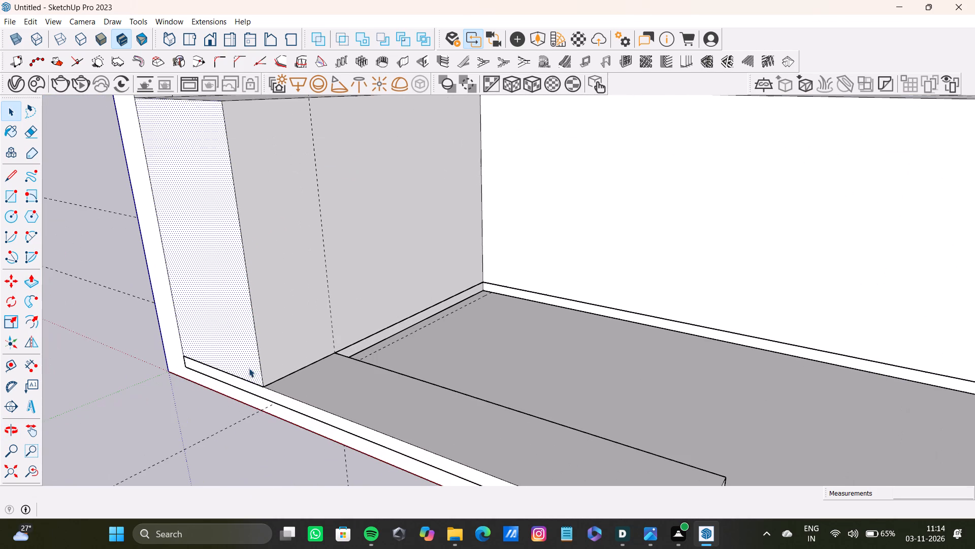
pyautogui.click(249, 400)
pyautogui.press('p')
pyautogui.moveTo(250, 400); pyautogui.dragTo(135, 435)
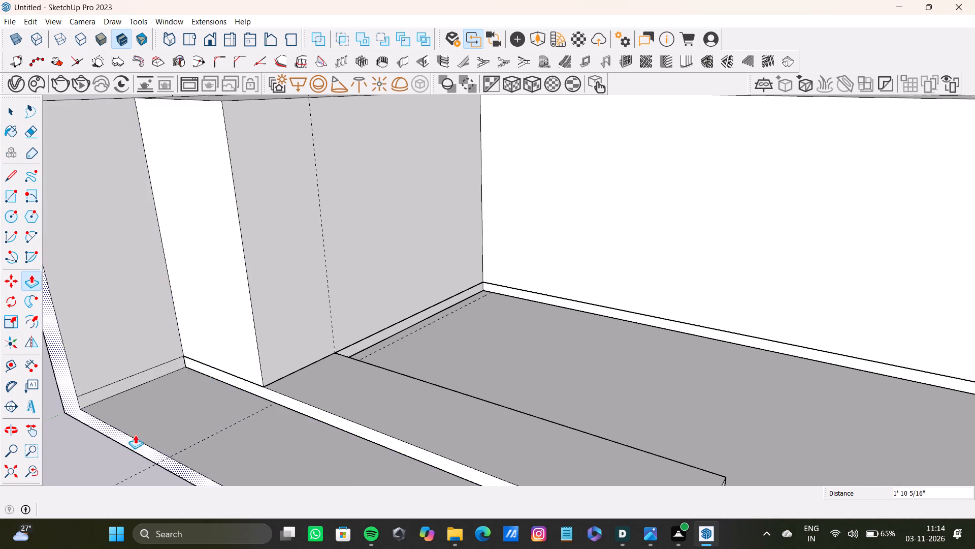
pyautogui.moveTo(135, 435); pyautogui.dragTo(136, 435)
pyautogui.scroll(-9, 145, 427)
pyautogui.moveTo(150, 420); pyautogui.dragTo(266, 348, button='middle')
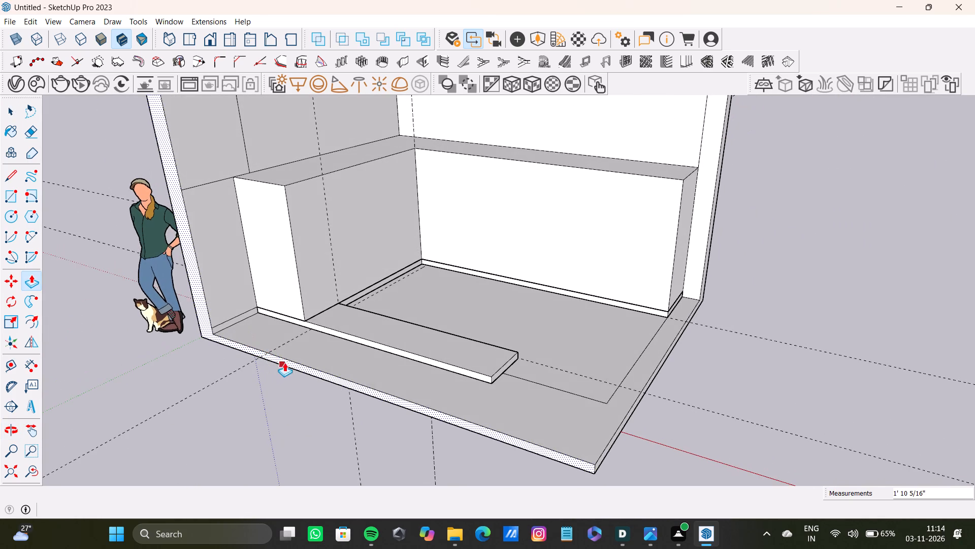
pyautogui.moveTo(284, 362); pyautogui.dragTo(206, 412)
# Draw a full-height rectangle on the side block's inner face, from its outer top corner to the inner edge of the plinth's free arm.
pyautogui.scroll(-4, 206, 412)
pyautogui.keyDown('shift'); pyautogui.moveTo(209, 410); pyautogui.dragTo(174, 358, button='middle'); pyautogui.keyUp('shift')
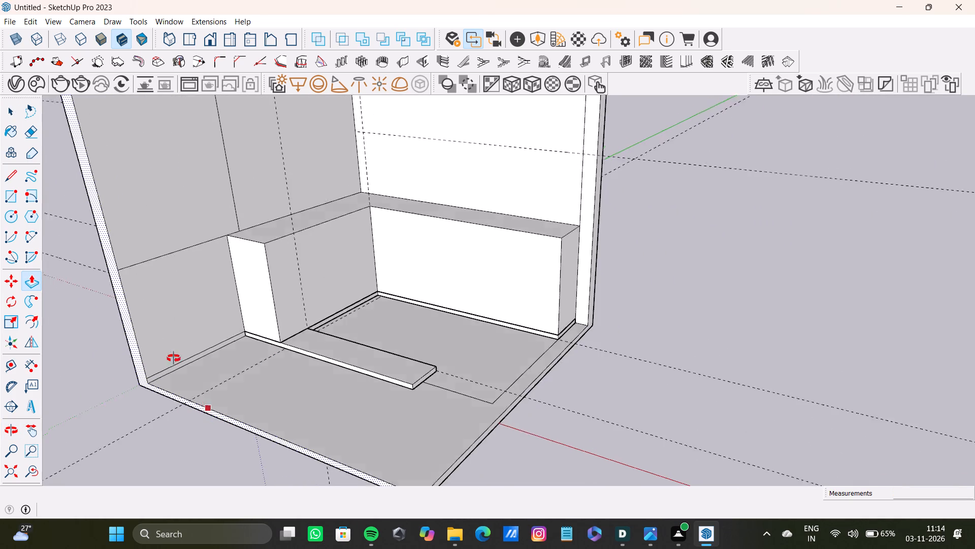
pyautogui.keyDown('shift'); pyautogui.moveTo(174, 358); pyautogui.dragTo(114, 406, button='middle'); pyautogui.keyUp('shift')
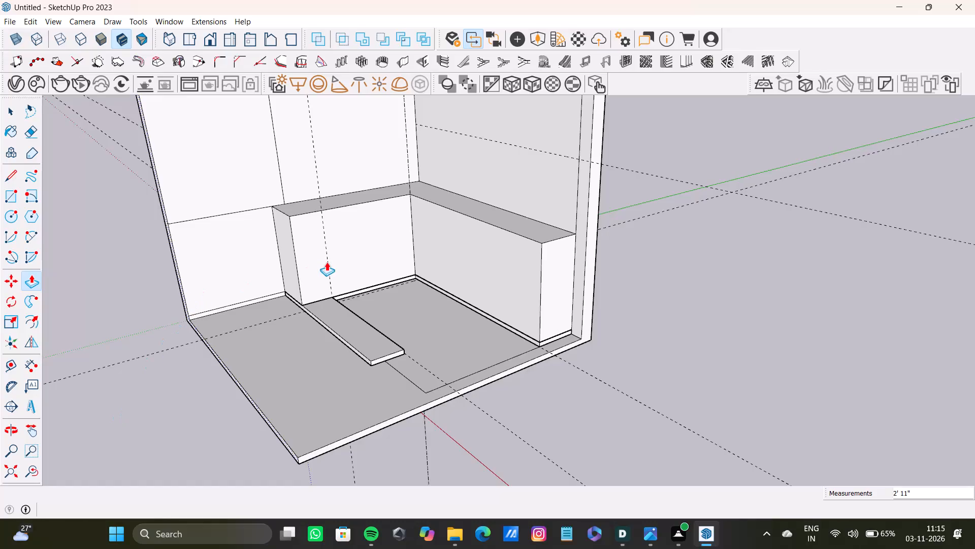
pyautogui.press('r')
pyautogui.scroll(8, 315, 228)
pyautogui.moveTo(304, 221); pyautogui.dragTo(246, 237, button='middle')
pyautogui.scroll(2, 268, 203)
pyautogui.click(264, 205)
pyautogui.scroll(-3, 305, 328)
pyautogui.moveTo(323, 333); pyautogui.dragTo(317, 300, button='middle')
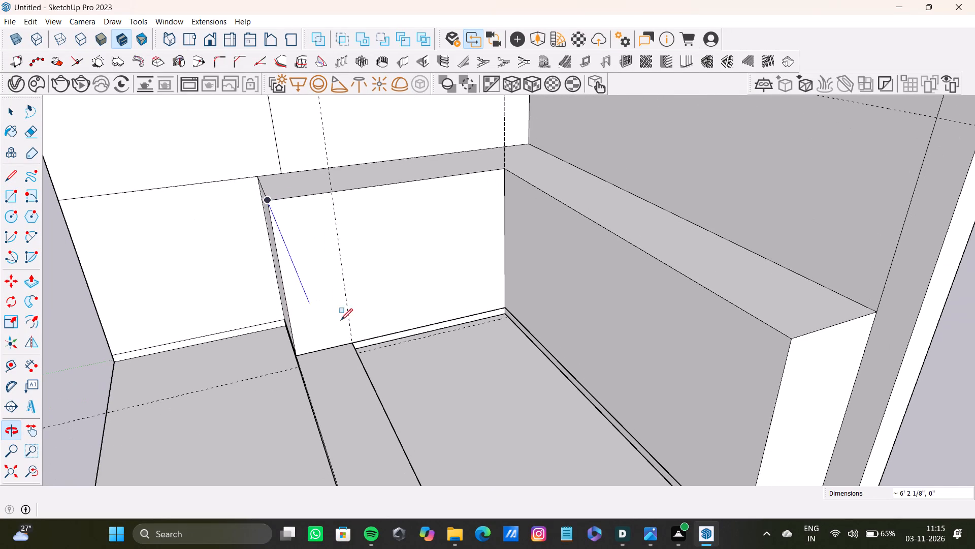
pyautogui.click(350, 343)
# Extend the open end face of the floor and side wall by about 9 15/16" more.
pyautogui.press('space')
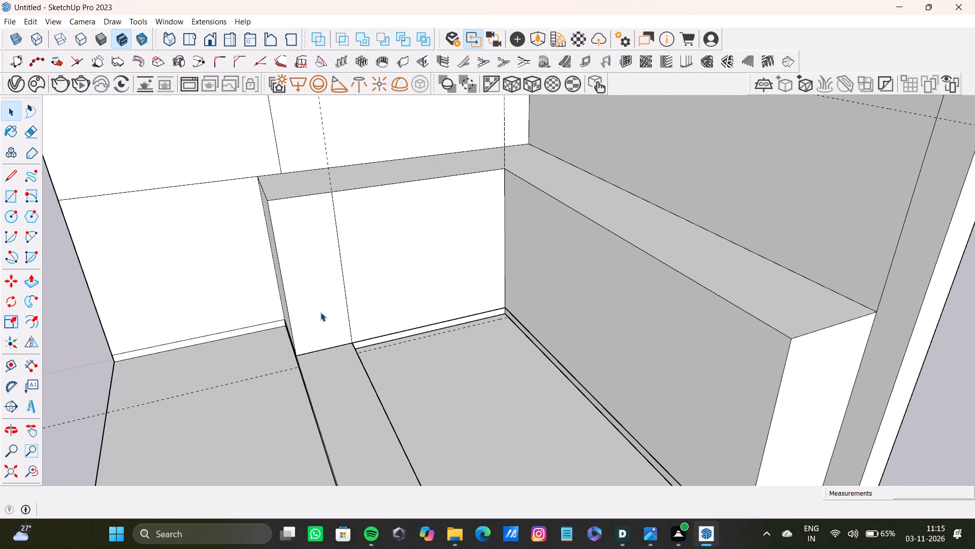
pyautogui.press('p')
pyautogui.moveTo(320, 312); pyautogui.dragTo(353, 387)
# Extrude the new rectangle over the plinth's free arm by about 2' 11 3/8", plus about 4' 6 7/16" more towards the arm's end.
pyautogui.press('space')
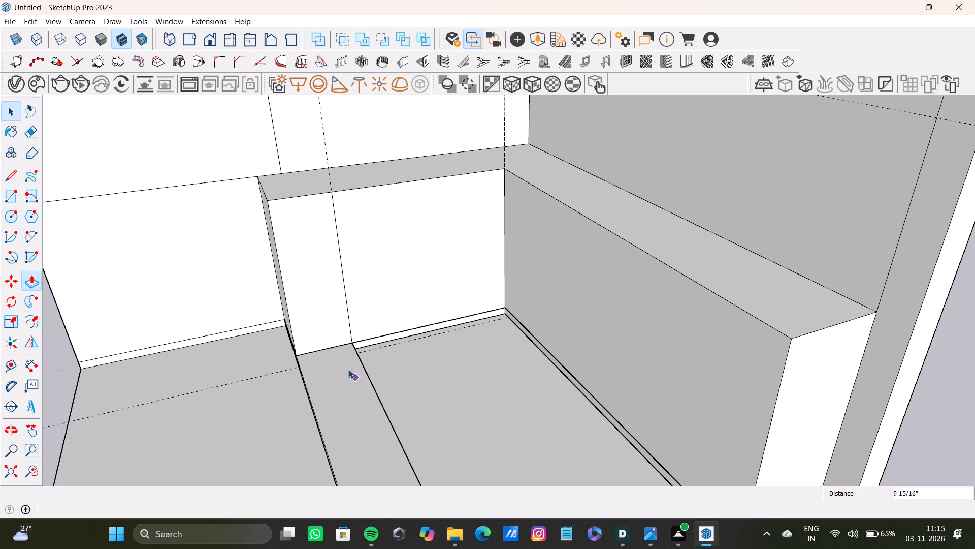
pyautogui.click(327, 317)
pyautogui.press('p')
pyautogui.moveTo(326, 317); pyautogui.dragTo(352, 369)
pyautogui.scroll(-8, 352, 369)
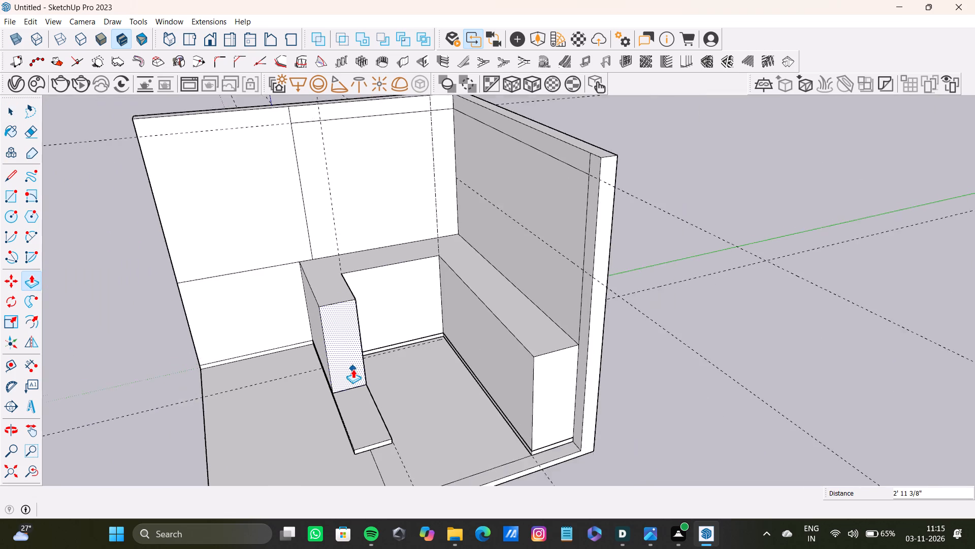
pyautogui.moveTo(353, 369); pyautogui.dragTo(351, 347, button='middle')
pyautogui.moveTo(348, 343); pyautogui.dragTo(365, 395)
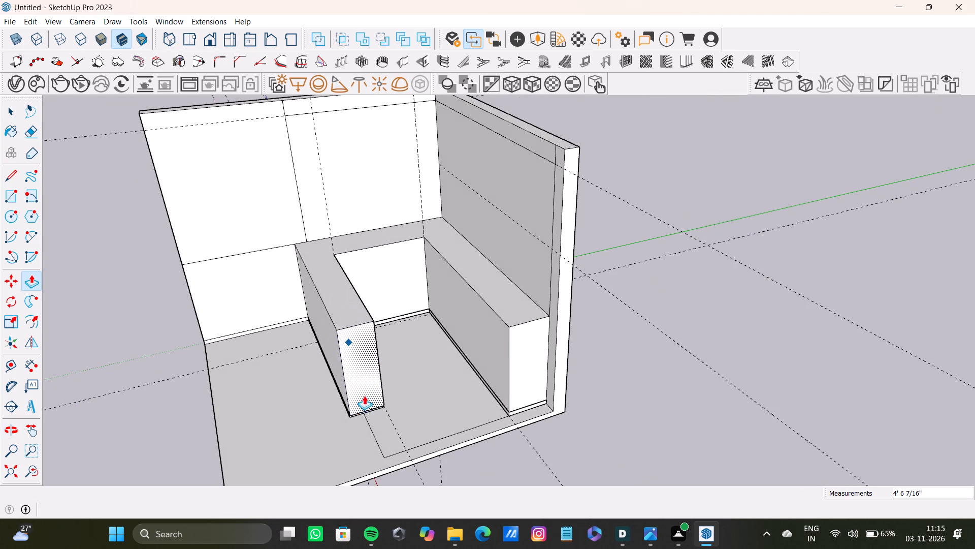
# Push the arm block's end face back about 2 1/8" to sit flush with the plinth's end.
pyautogui.scroll(8, 361, 402)
pyautogui.moveTo(365, 419); pyautogui.dragTo(389, 360, button='middle')
pyautogui.scroll(9, 371, 376)
pyautogui.moveTo(360, 347); pyautogui.dragTo(433, 289, button='middle')
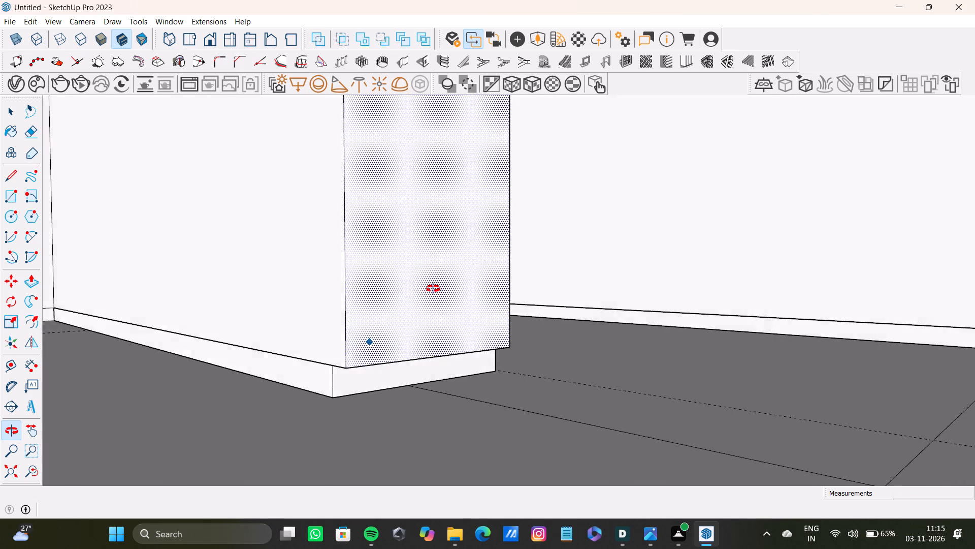
pyautogui.moveTo(433, 289); pyautogui.dragTo(436, 290, button='middle')
pyautogui.scroll(4, 380, 341)
pyautogui.moveTo(374, 354); pyautogui.dragTo(321, 393)
pyautogui.scroll(-18, 322, 392)
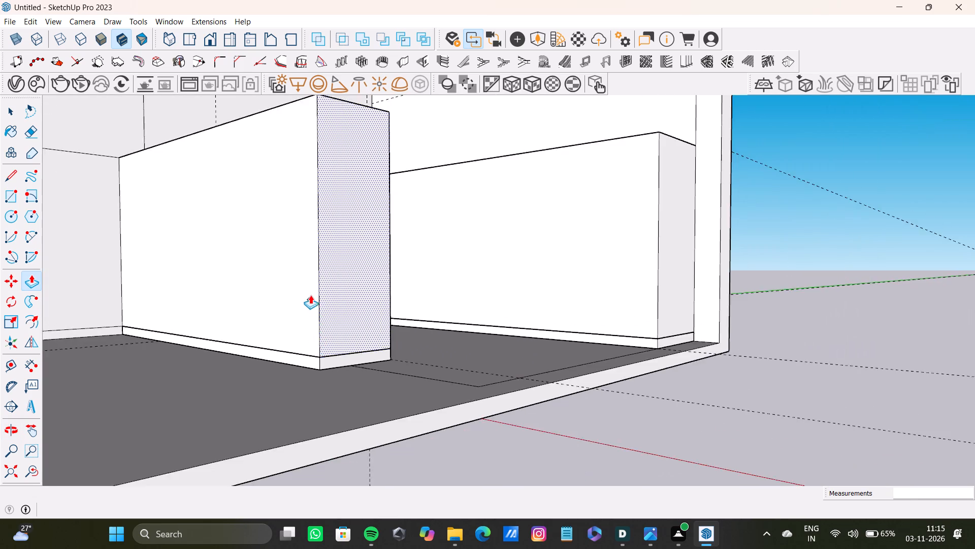
# Delete the leftover horizontal edge on the side wall running outward from the block's top.
pyautogui.scroll(-7, 310, 295)
pyautogui.moveTo(312, 280); pyautogui.dragTo(257, 420, button='middle')
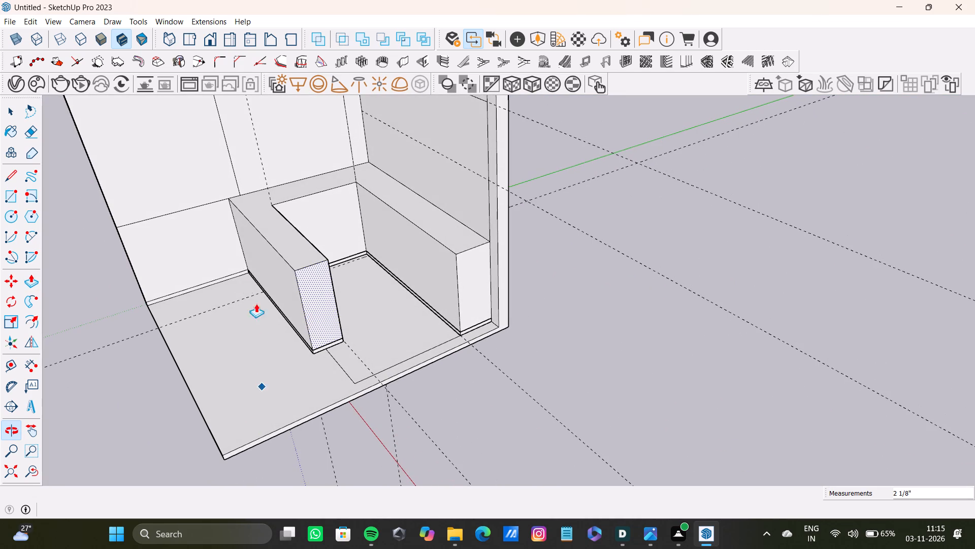
pyautogui.press('space')
pyautogui.click(190, 209)
pyautogui.press('Delete')
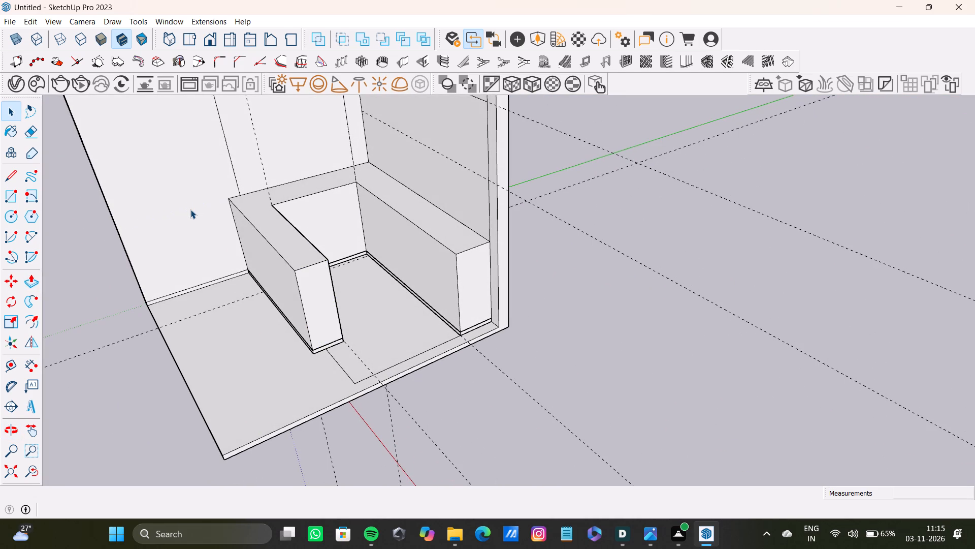
# Delete all guides from the model.
pyautogui.scroll(-7, 265, 285)
pyautogui.moveTo(268, 285); pyautogui.dragTo(260, 295, button='middle')
pyautogui.scroll(5, 280, 267)
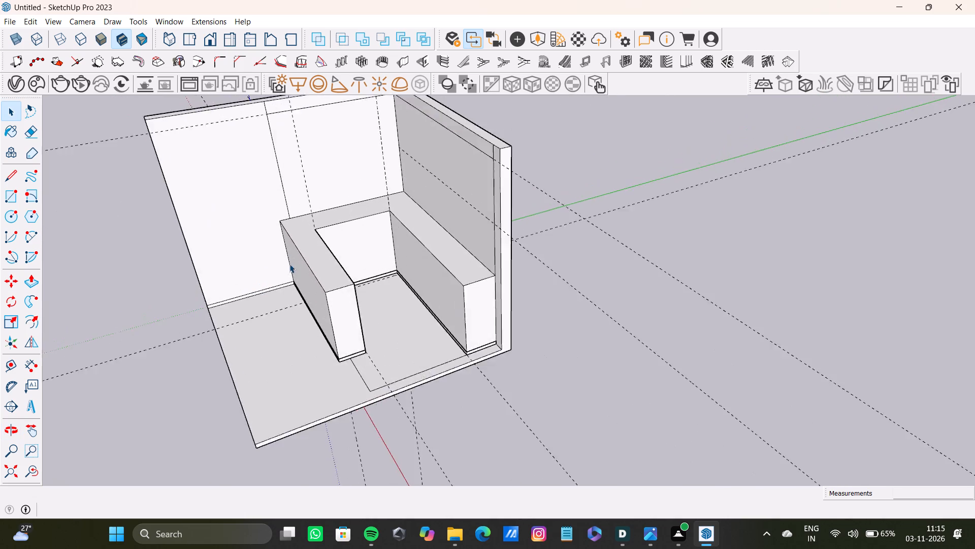
pyautogui.scroll(13, 289, 264)
pyautogui.scroll(-8, 369, 283)
pyautogui.moveTo(369, 284); pyautogui.dragTo(368, 324, button='middle')
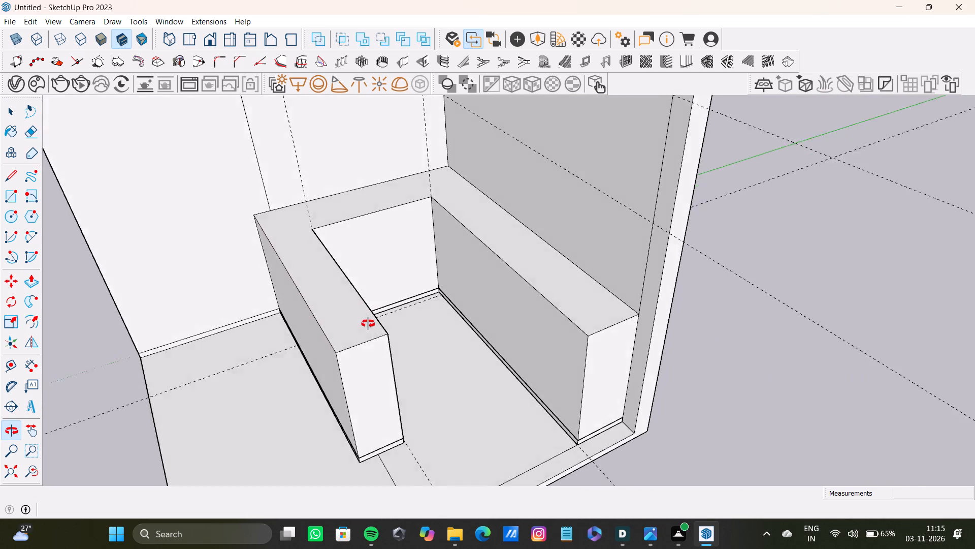
pyautogui.moveTo(368, 324); pyautogui.dragTo(346, 259, button='middle')
pyautogui.scroll(-4, 345, 258)
pyautogui.keyDown('shift'); pyautogui.moveTo(345, 252); pyautogui.dragTo(321, 361, button='middle'); pyautogui.keyUp('shift')
pyautogui.scroll(9, 419, 196)
pyautogui.scroll(-7, 423, 241)
pyautogui.moveTo(400, 272); pyautogui.dragTo(434, 253, button='middle')
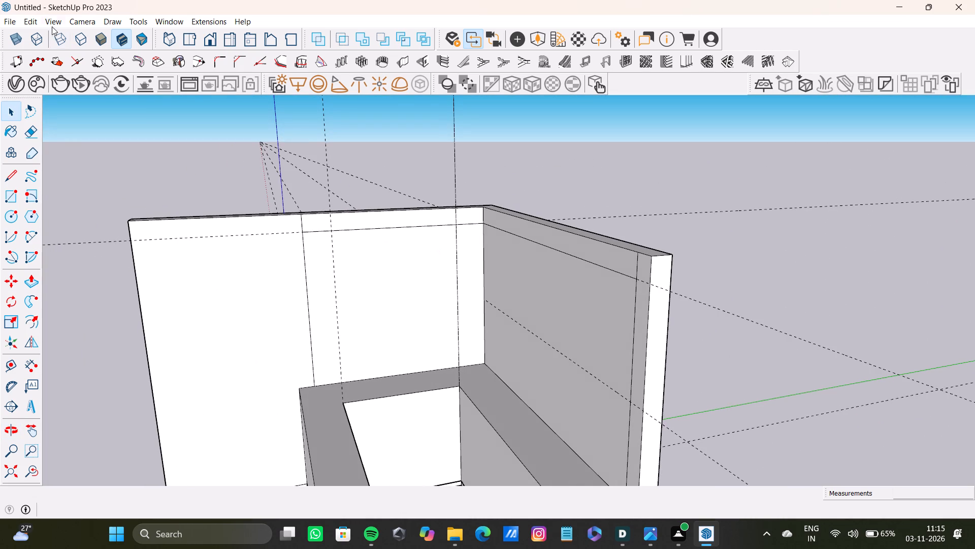
pyautogui.click(52, 22)
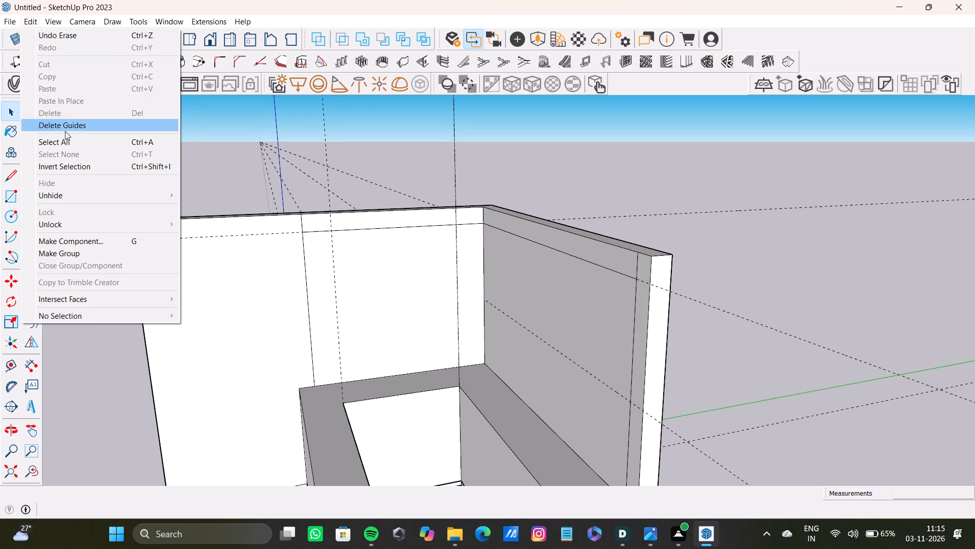
pyautogui.click(71, 127)
# Place a vertical guide on the side wall 1' inward from the vertical edge line above the block's outer end.
pyautogui.scroll(4, 407, 299)
pyautogui.scroll(-8, 404, 309)
pyautogui.moveTo(404, 311); pyautogui.dragTo(460, 307, button='middle')
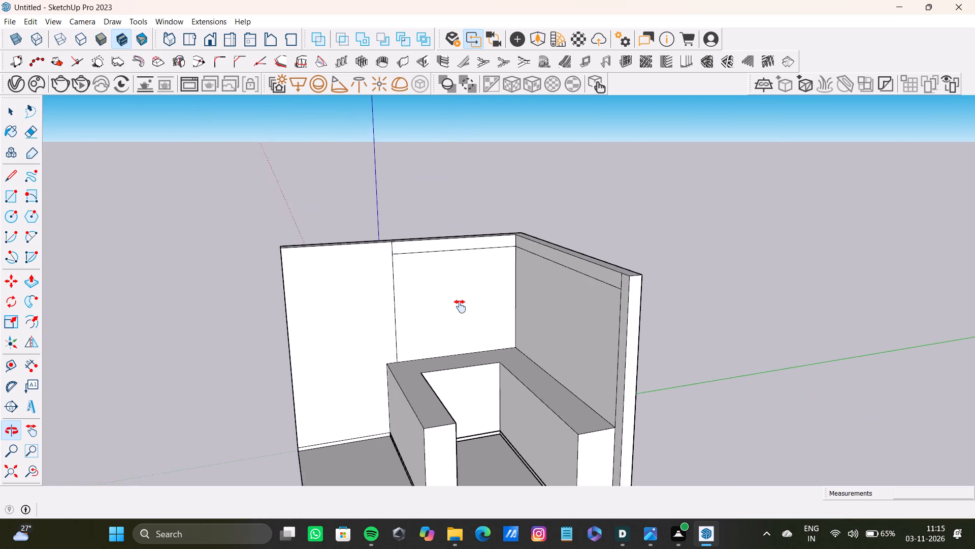
pyautogui.moveTo(460, 307); pyautogui.dragTo(394, 291, button='middle')
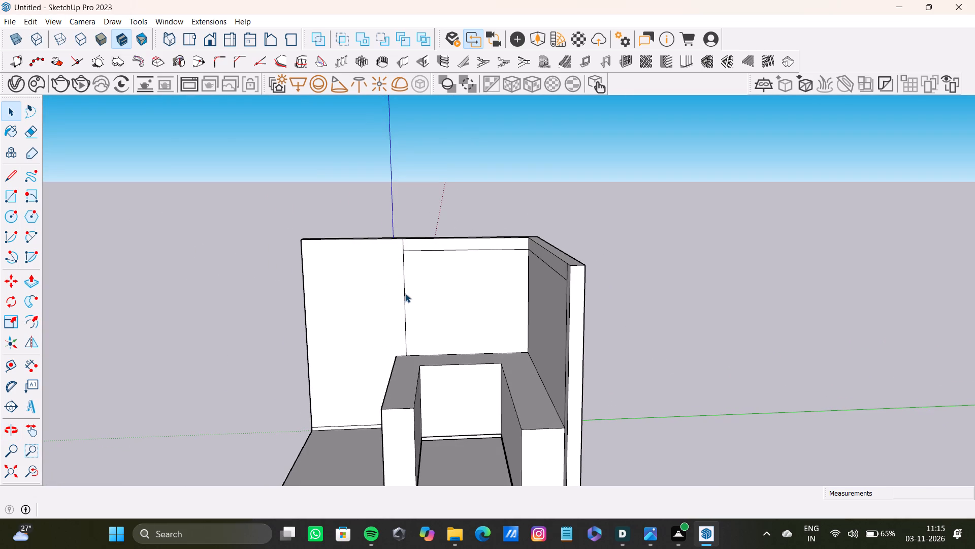
pyautogui.press('t')
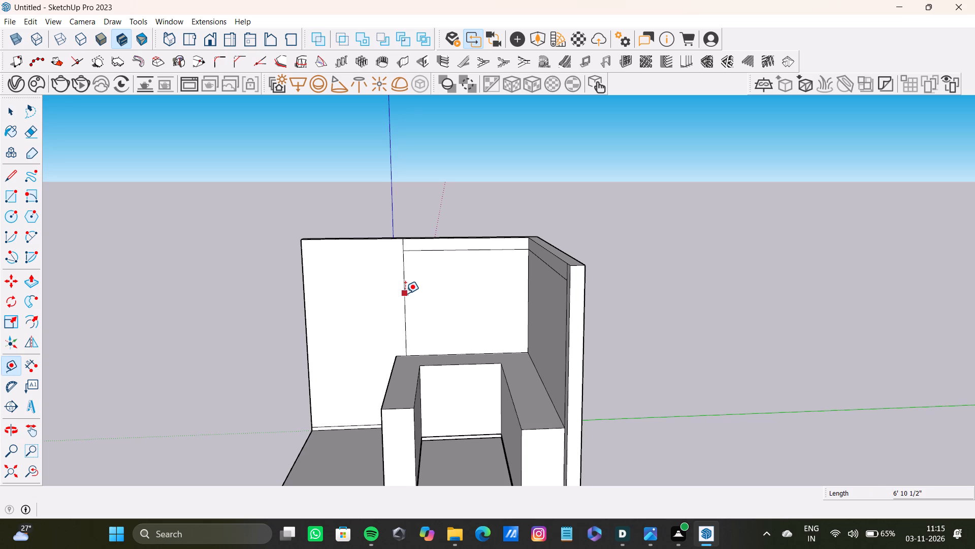
pyautogui.click(405, 300)
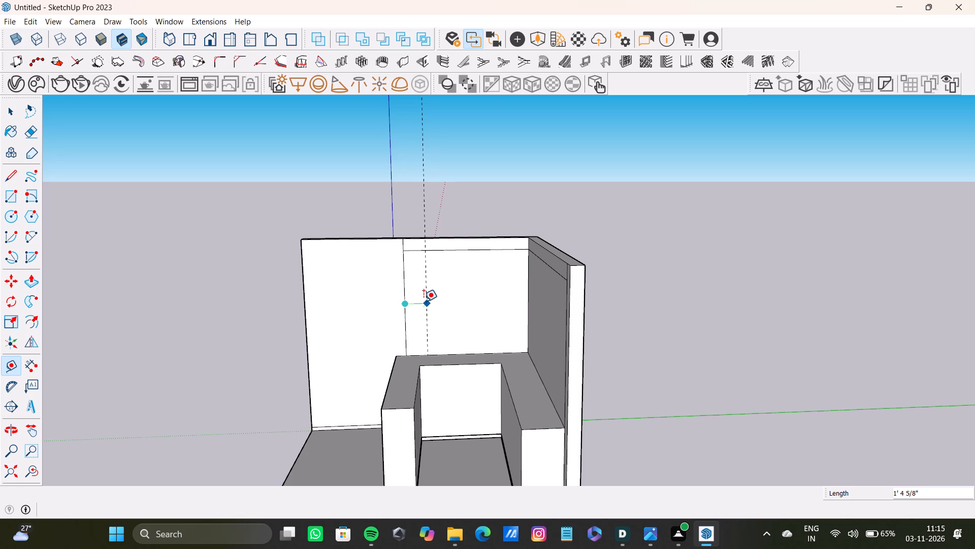
pyautogui.write("1['")
pyautogui.press('Return')
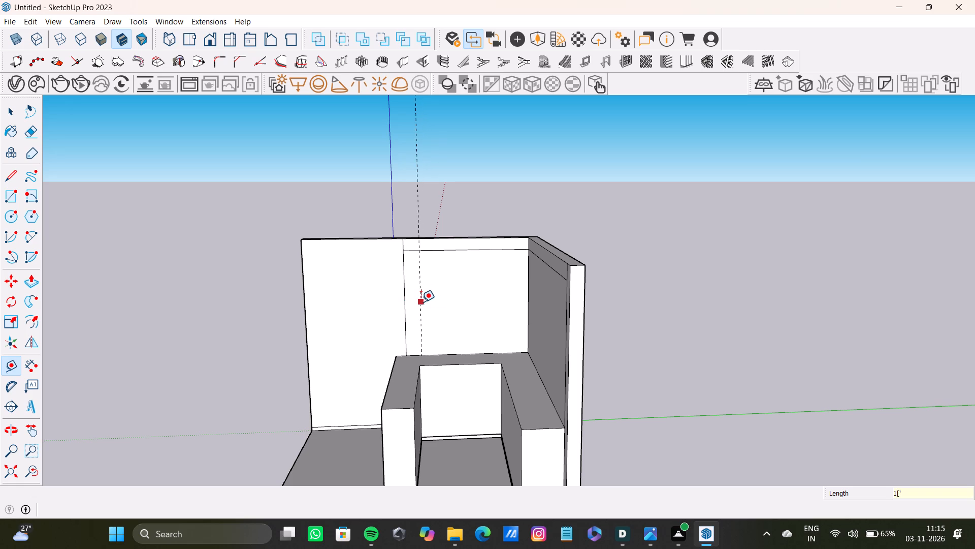
# Place a second vertical guide on the side wall, 1' from the inner room corner.
pyautogui.scroll(7, 510, 291)
pyautogui.click(532, 313)
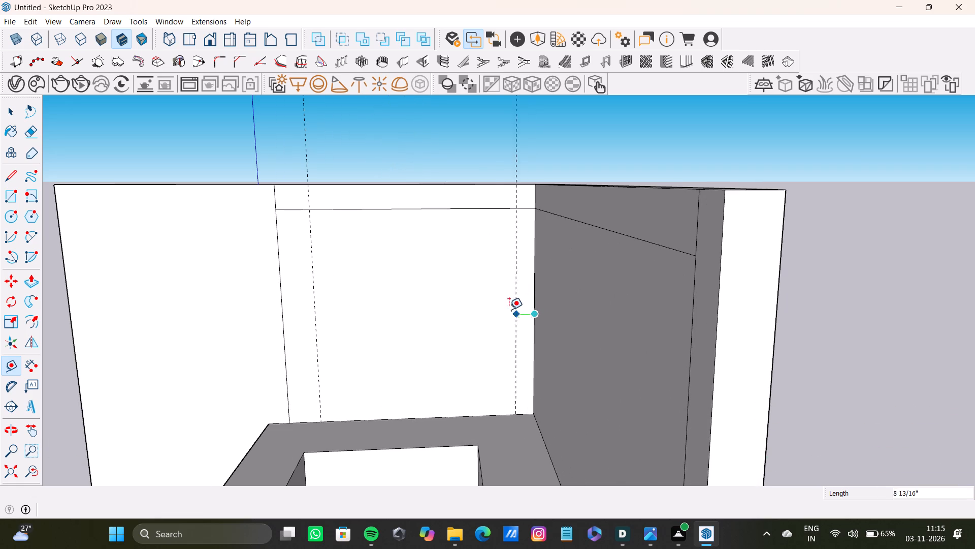
pyautogui.write("1'")
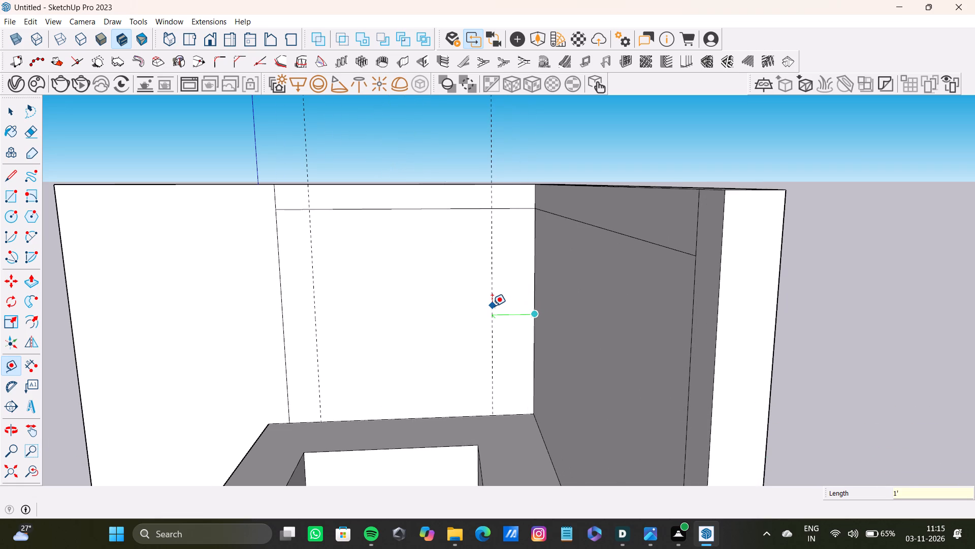
pyautogui.press('Return')
pyautogui.press('Return')
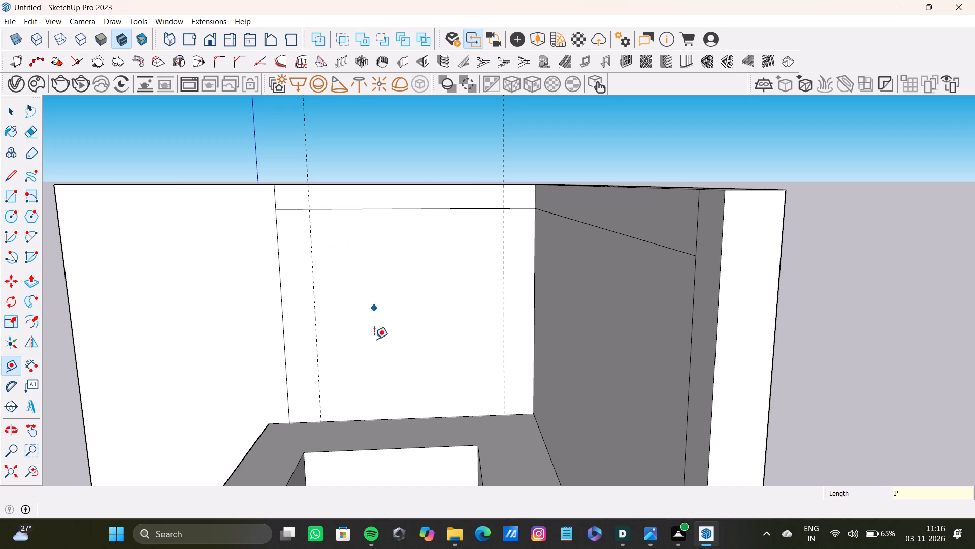
# Place a horizontal guide on the side wall 1' above the block's top.
pyautogui.click(384, 420)
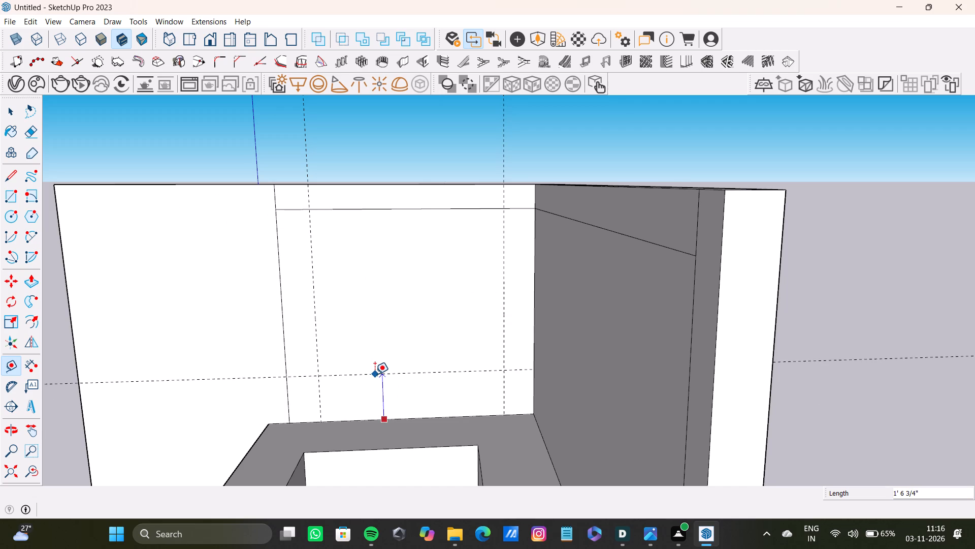
pyautogui.write("1'")
pyautogui.press('Return')
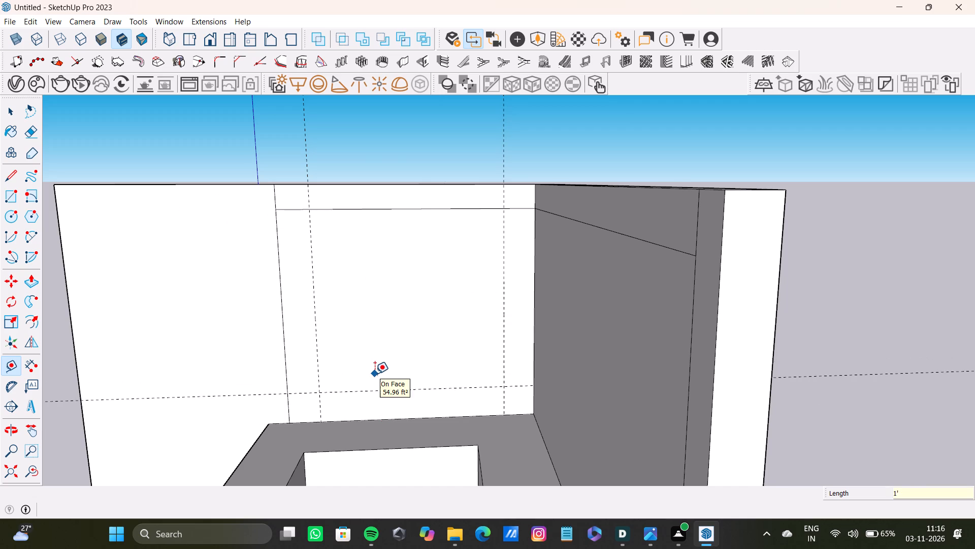
pyautogui.click(374, 209)
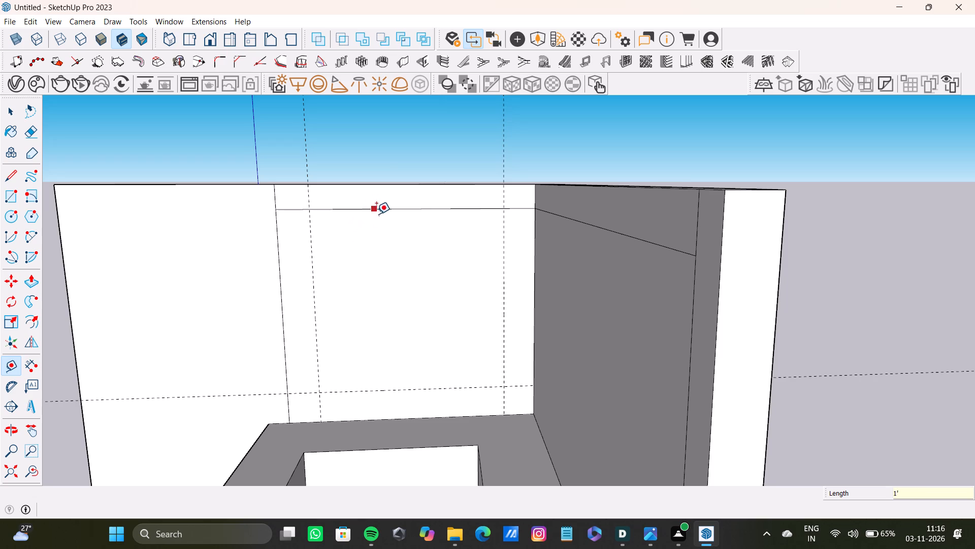
pyautogui.press('space')
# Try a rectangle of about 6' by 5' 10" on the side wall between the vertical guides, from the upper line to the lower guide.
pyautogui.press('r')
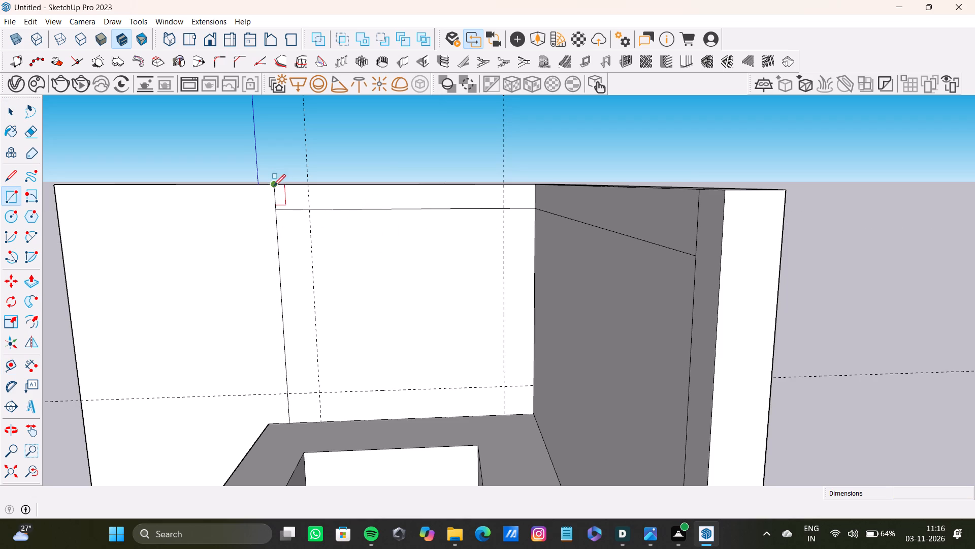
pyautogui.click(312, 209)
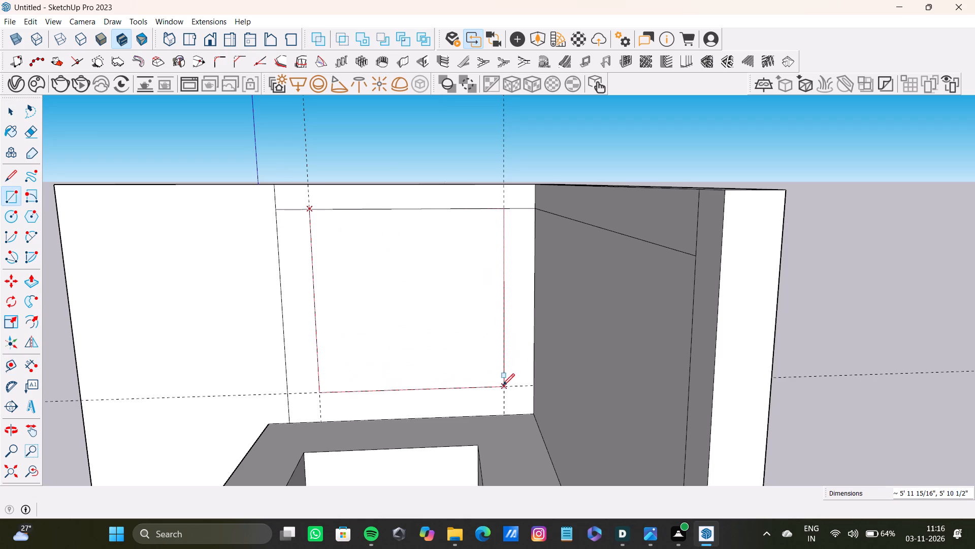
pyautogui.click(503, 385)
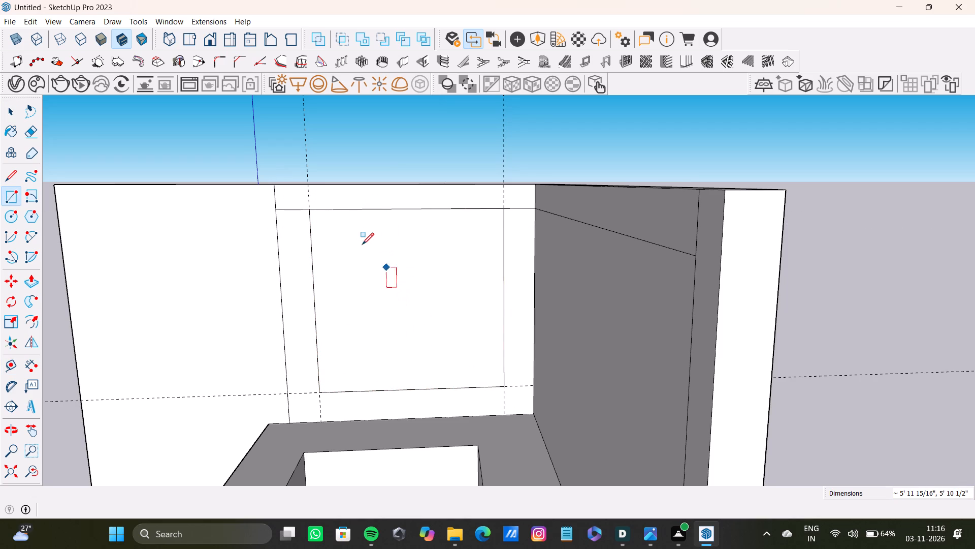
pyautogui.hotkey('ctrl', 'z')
# Place a horizontal guide on the side wall about 1' 7 1/2" below the upper horizontal line.
pyautogui.press('t')
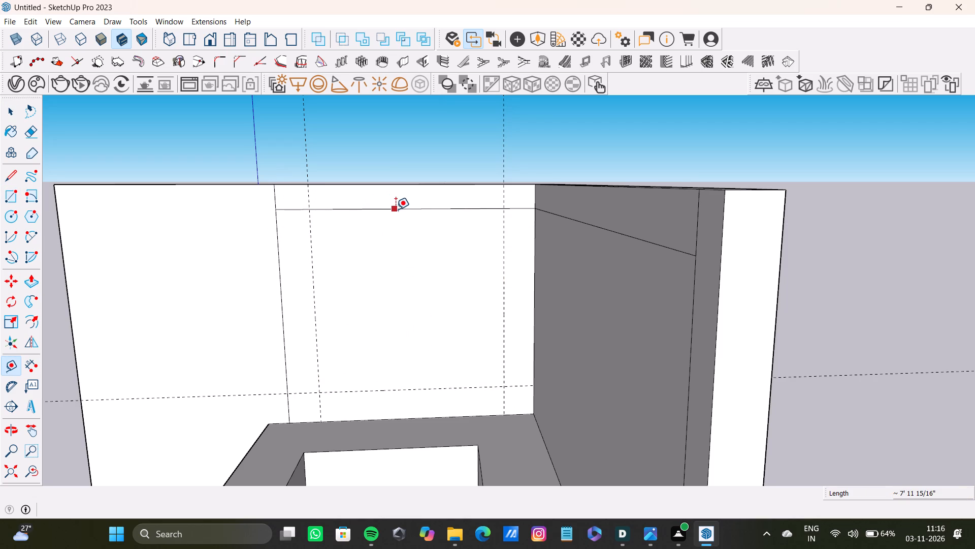
pyautogui.click(396, 209)
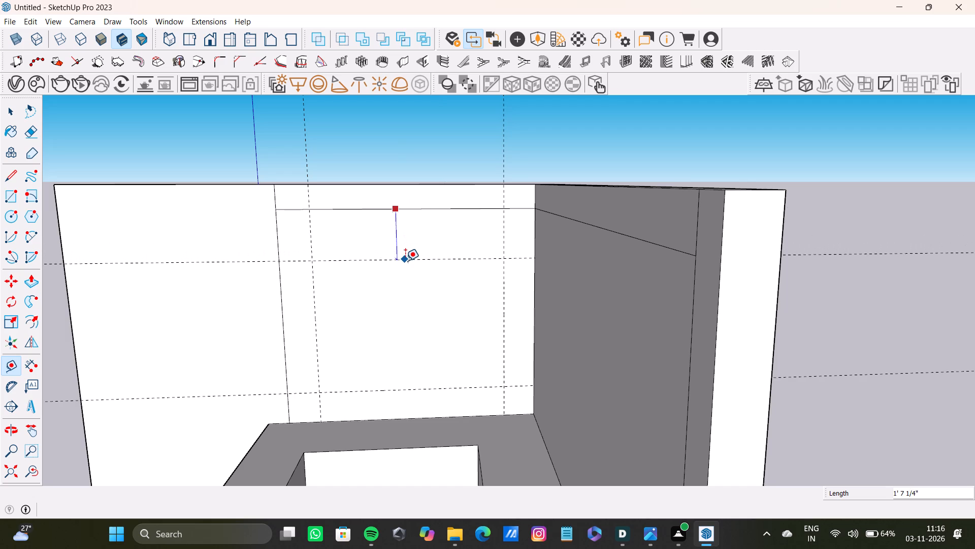
pyautogui.click(405, 261)
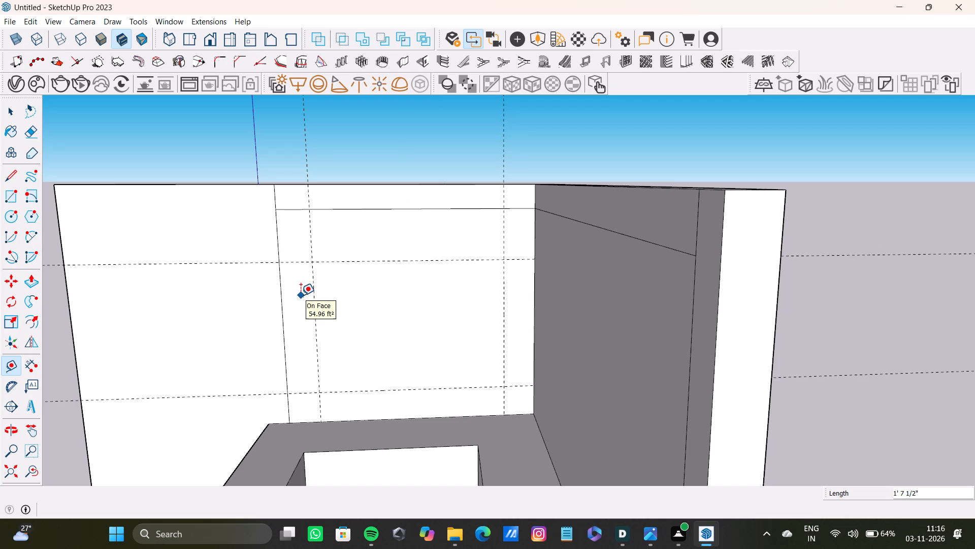
# Draw a rectangle of about 6' by 4' 3" on the side wall between the two vertical and two horizontal guides.
pyautogui.press('r')
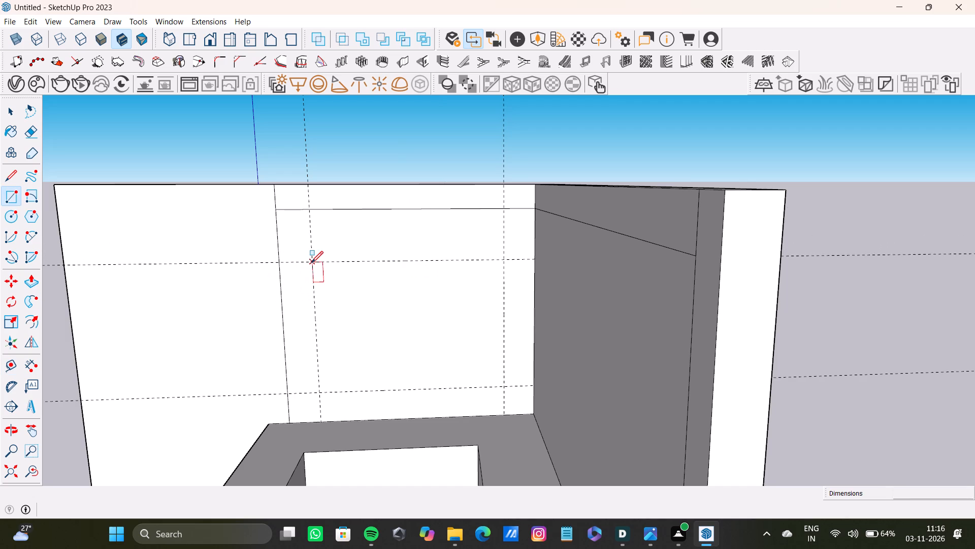
pyautogui.click(311, 263)
pyautogui.click(505, 387)
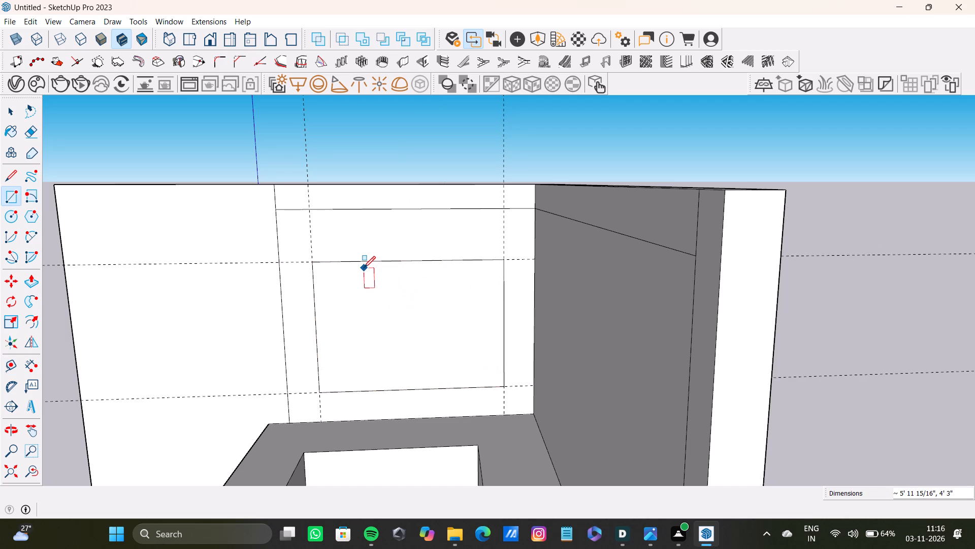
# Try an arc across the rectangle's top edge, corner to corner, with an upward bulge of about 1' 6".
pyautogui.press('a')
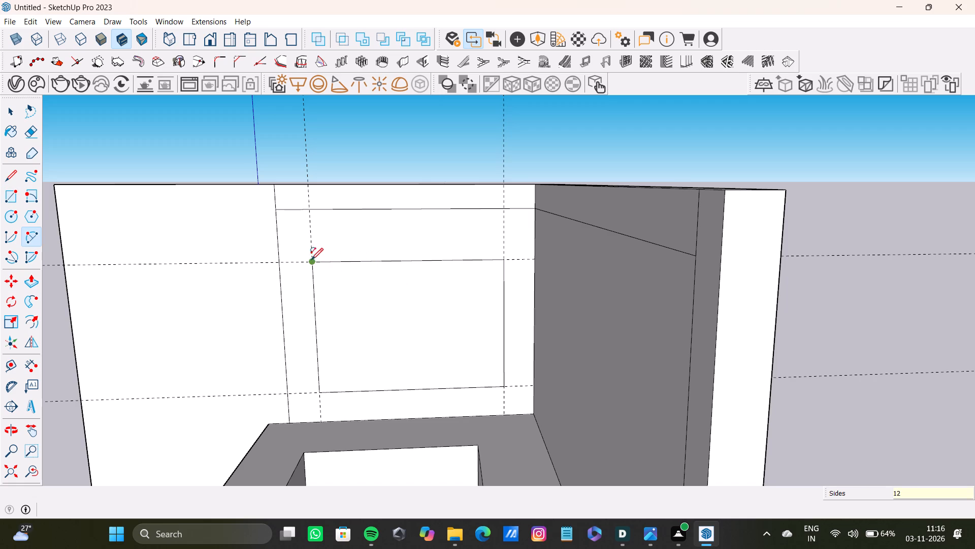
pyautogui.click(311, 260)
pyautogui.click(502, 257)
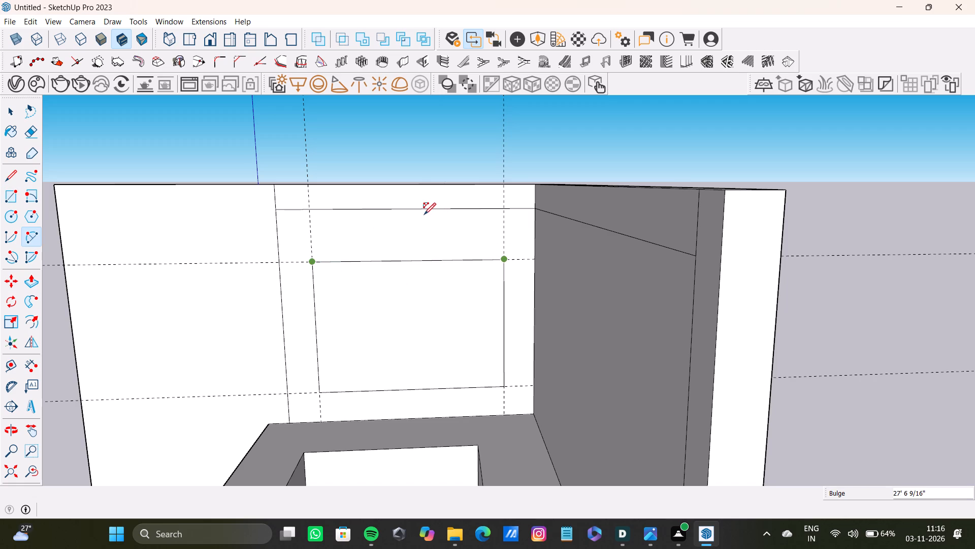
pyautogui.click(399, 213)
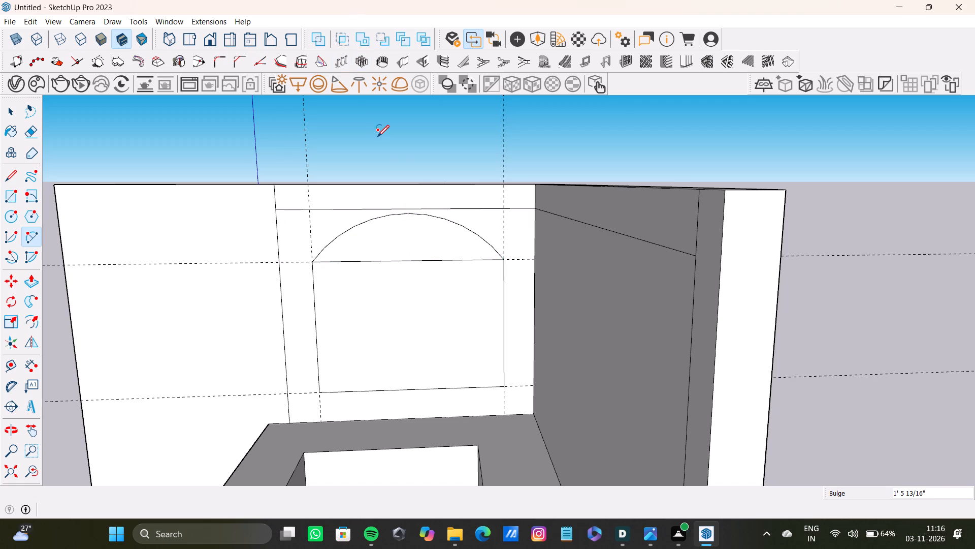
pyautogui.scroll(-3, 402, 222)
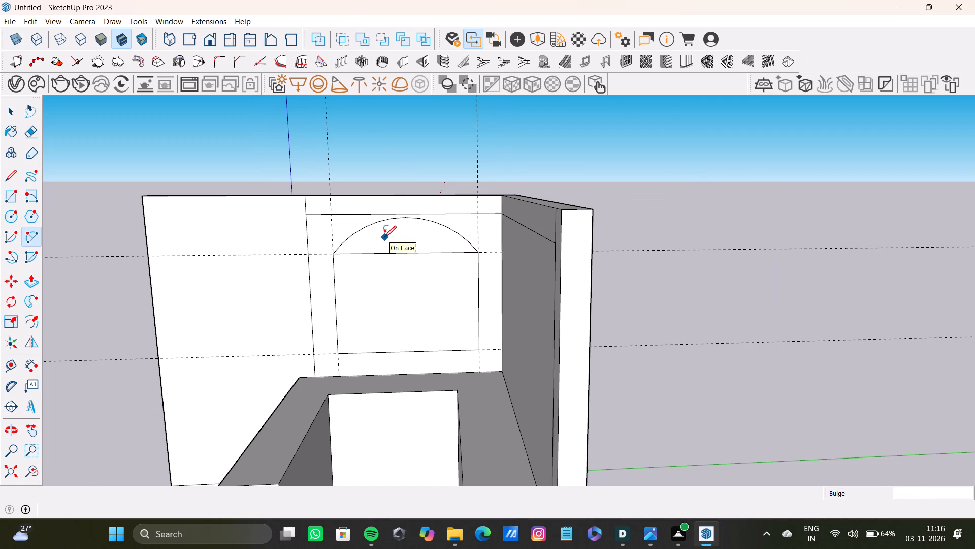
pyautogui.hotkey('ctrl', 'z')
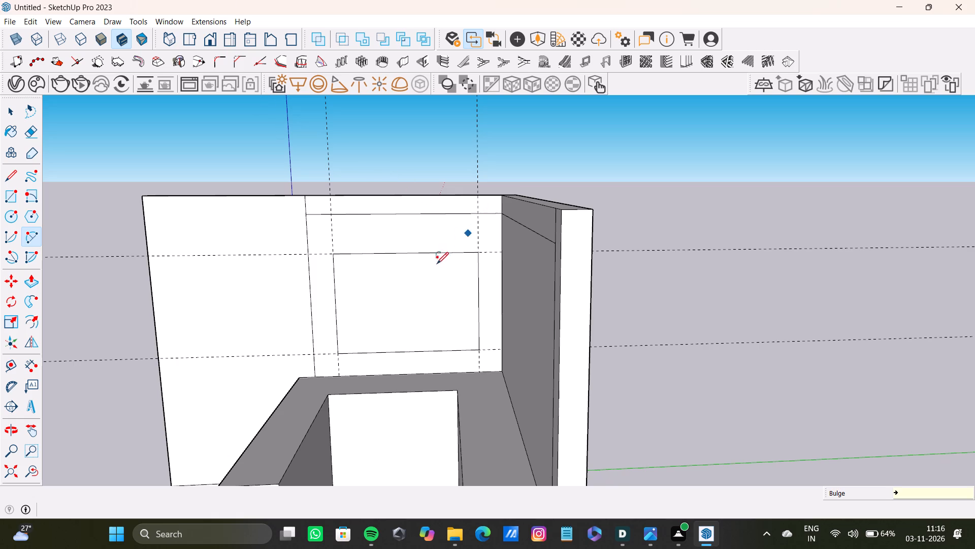
# Place a horizontal guide on the side wall about 1' above the rectangle's top edge.
pyautogui.press('t')
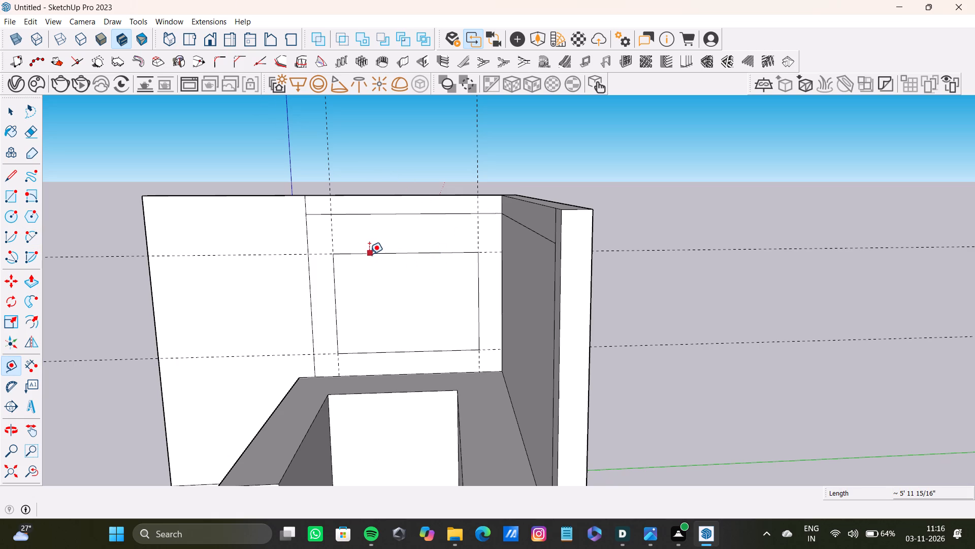
pyautogui.click(380, 252)
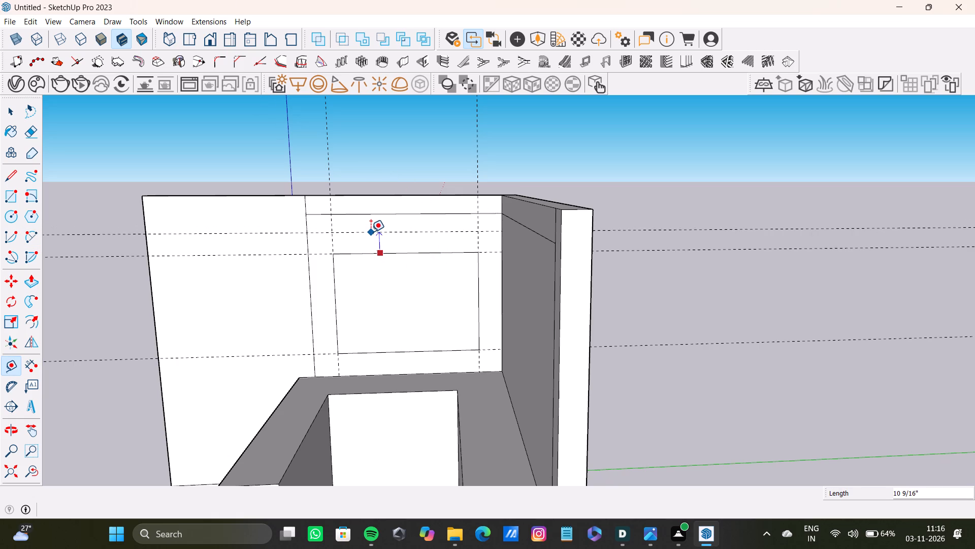
pyautogui.click(370, 230)
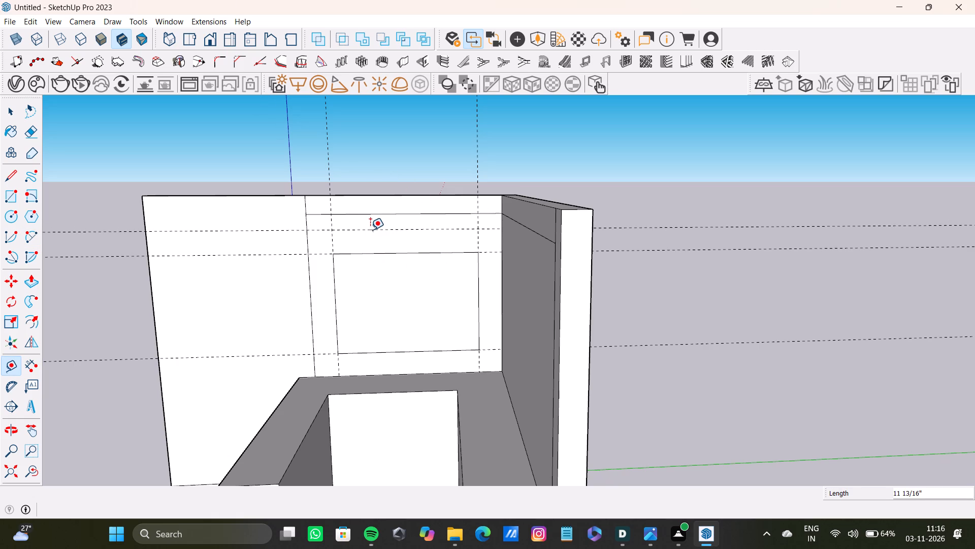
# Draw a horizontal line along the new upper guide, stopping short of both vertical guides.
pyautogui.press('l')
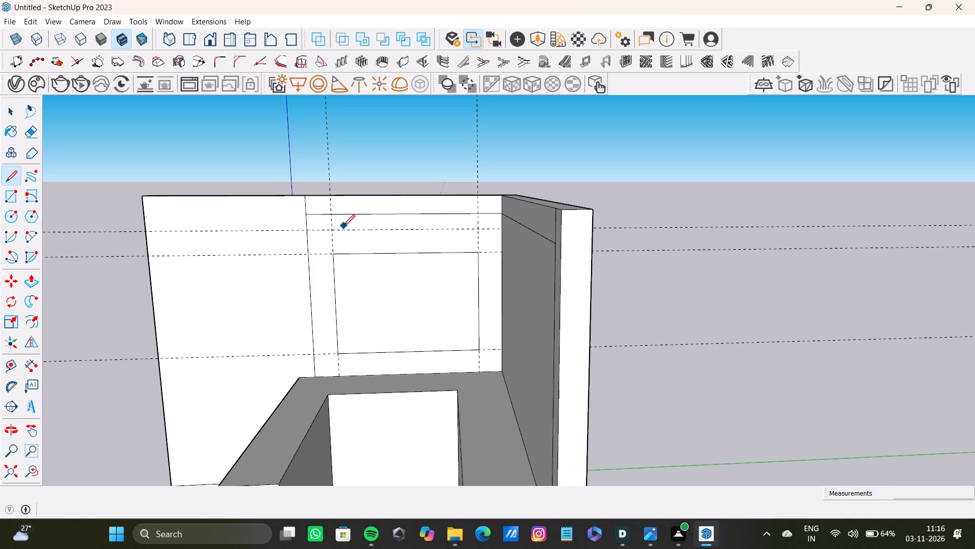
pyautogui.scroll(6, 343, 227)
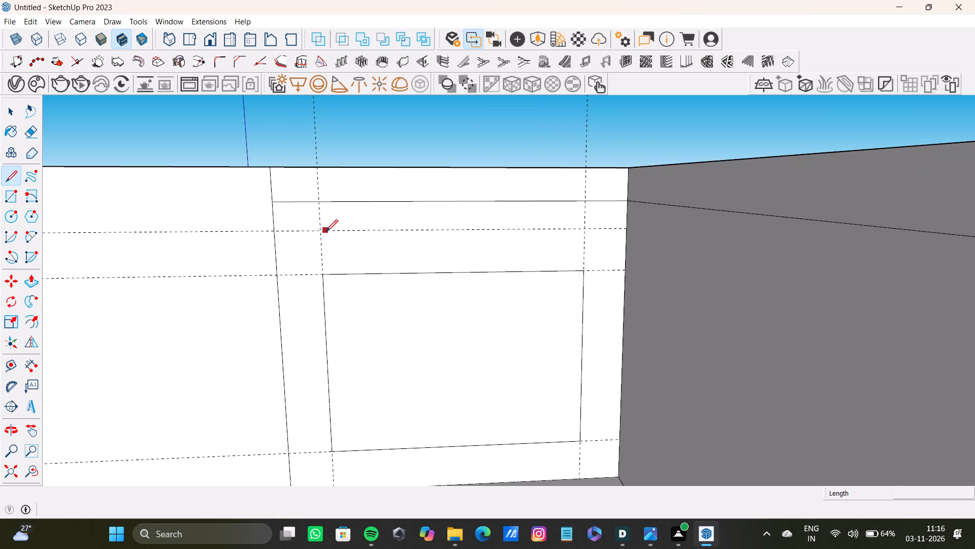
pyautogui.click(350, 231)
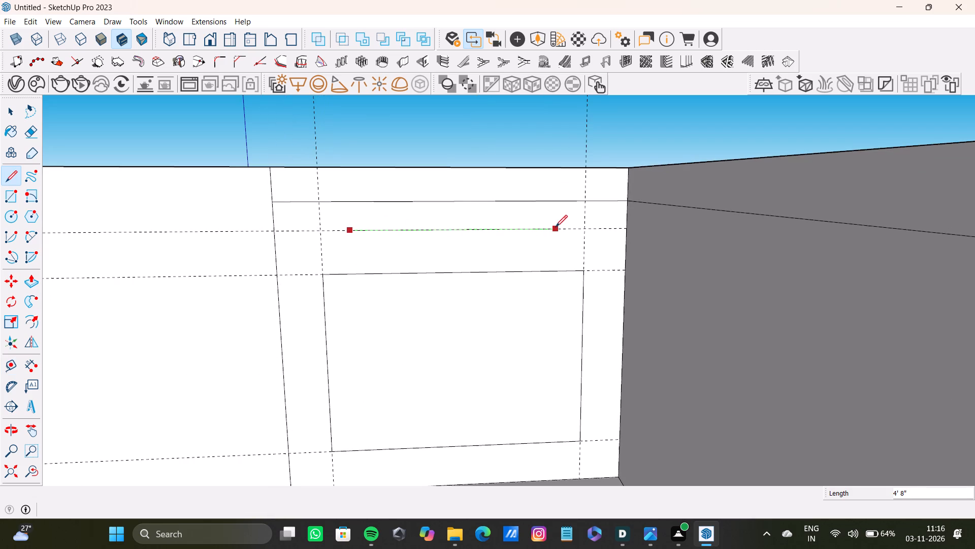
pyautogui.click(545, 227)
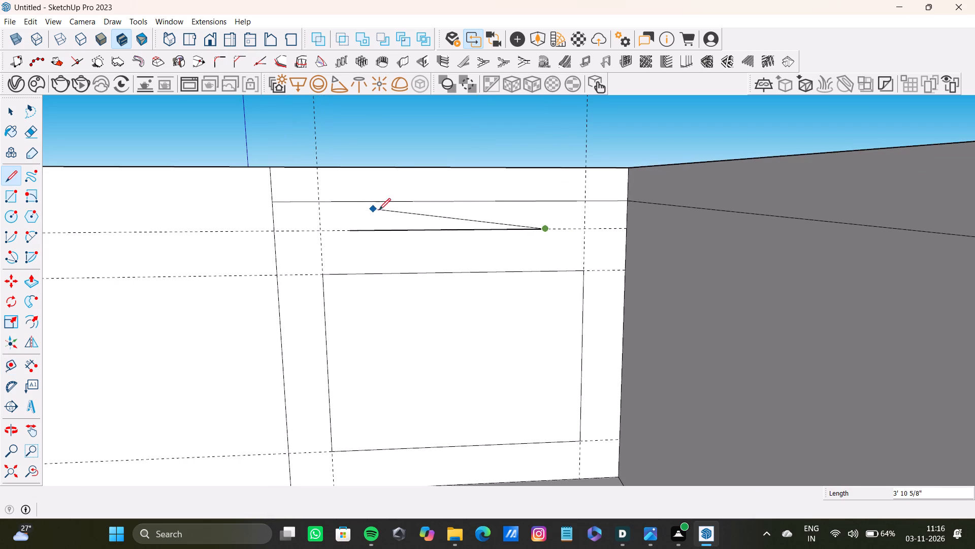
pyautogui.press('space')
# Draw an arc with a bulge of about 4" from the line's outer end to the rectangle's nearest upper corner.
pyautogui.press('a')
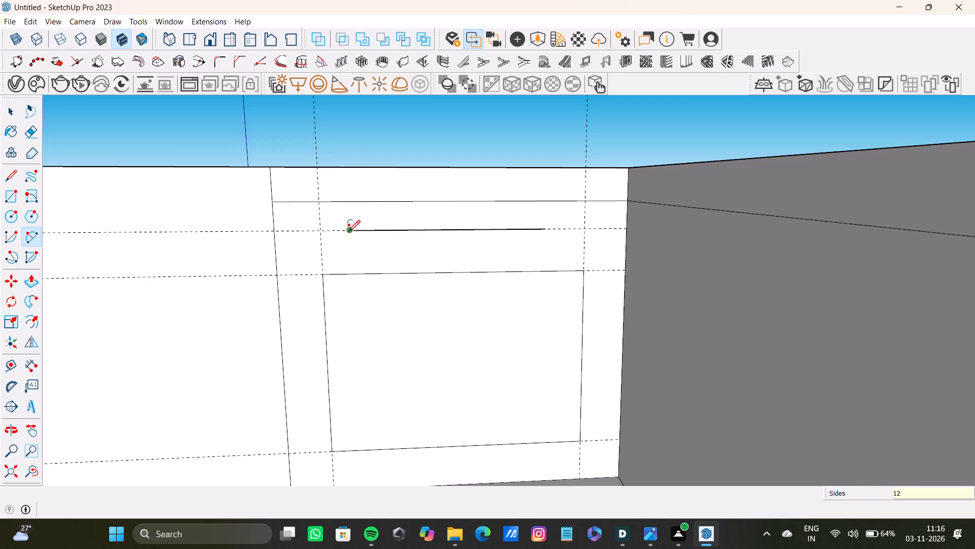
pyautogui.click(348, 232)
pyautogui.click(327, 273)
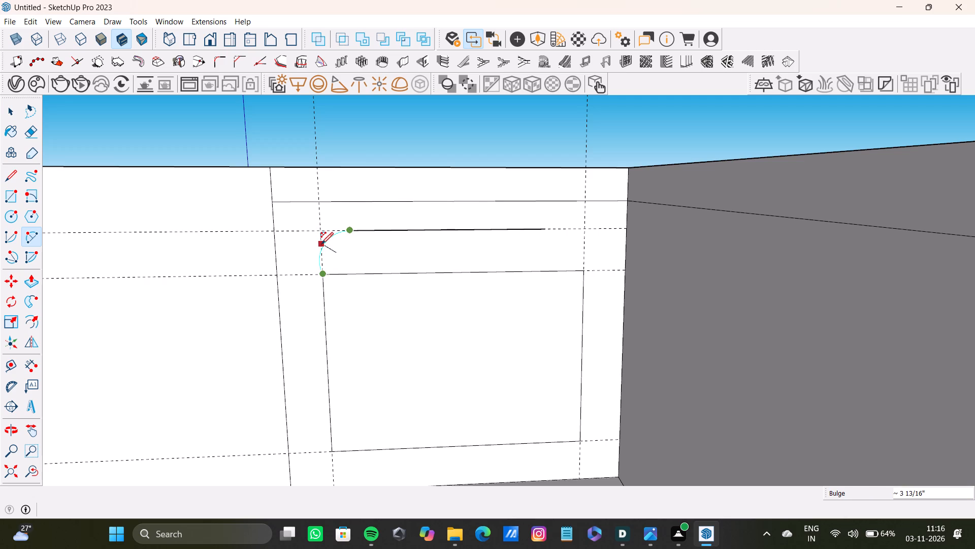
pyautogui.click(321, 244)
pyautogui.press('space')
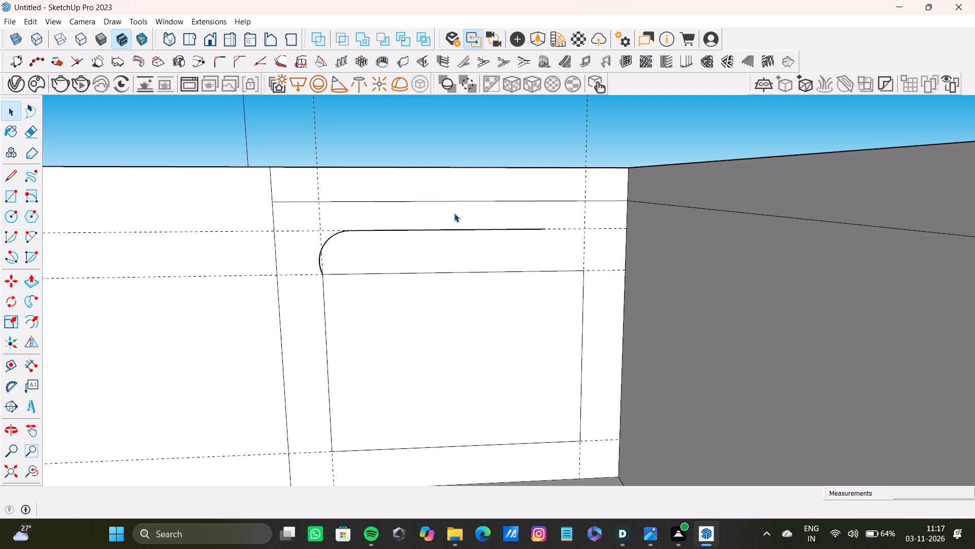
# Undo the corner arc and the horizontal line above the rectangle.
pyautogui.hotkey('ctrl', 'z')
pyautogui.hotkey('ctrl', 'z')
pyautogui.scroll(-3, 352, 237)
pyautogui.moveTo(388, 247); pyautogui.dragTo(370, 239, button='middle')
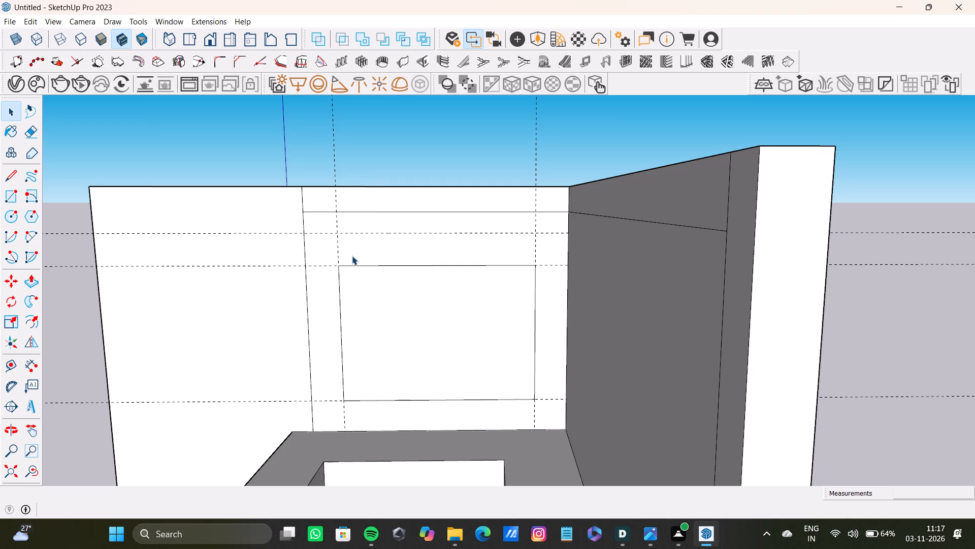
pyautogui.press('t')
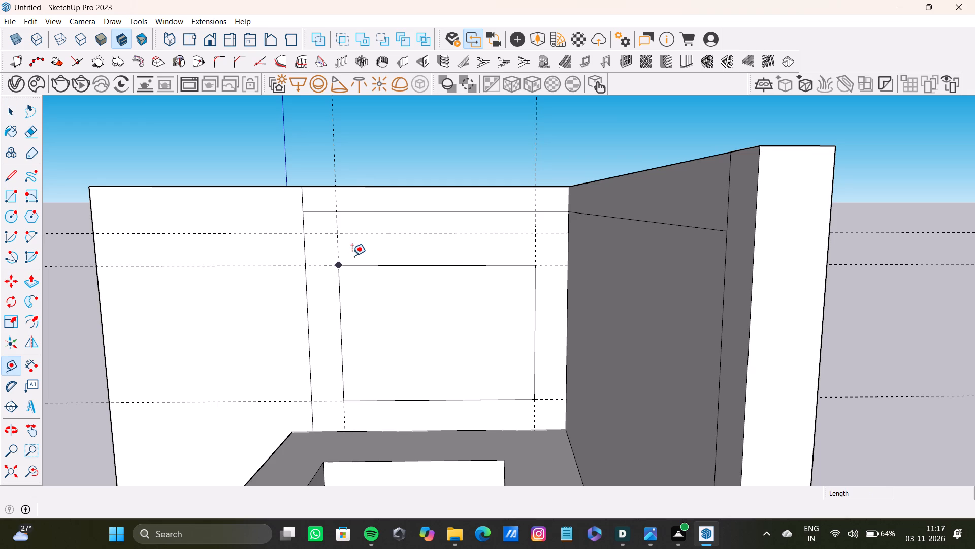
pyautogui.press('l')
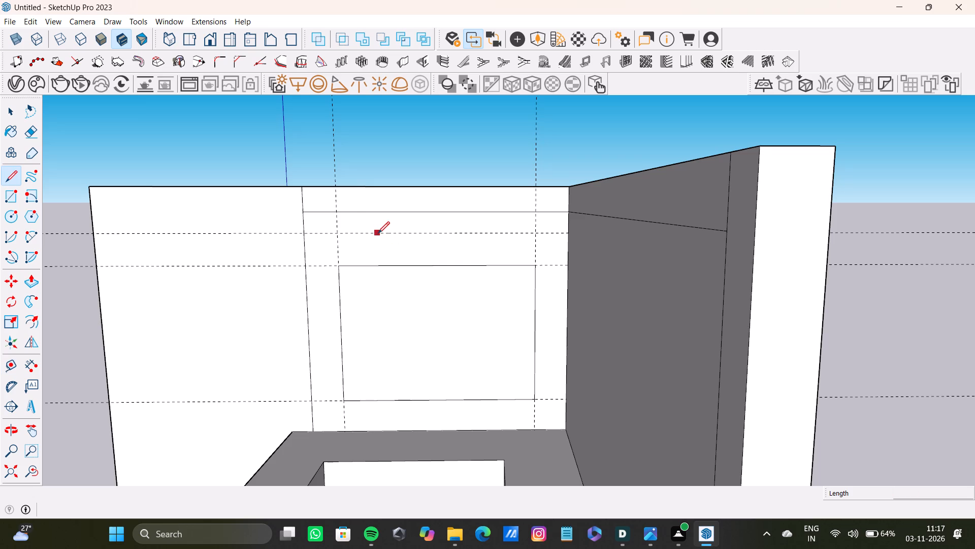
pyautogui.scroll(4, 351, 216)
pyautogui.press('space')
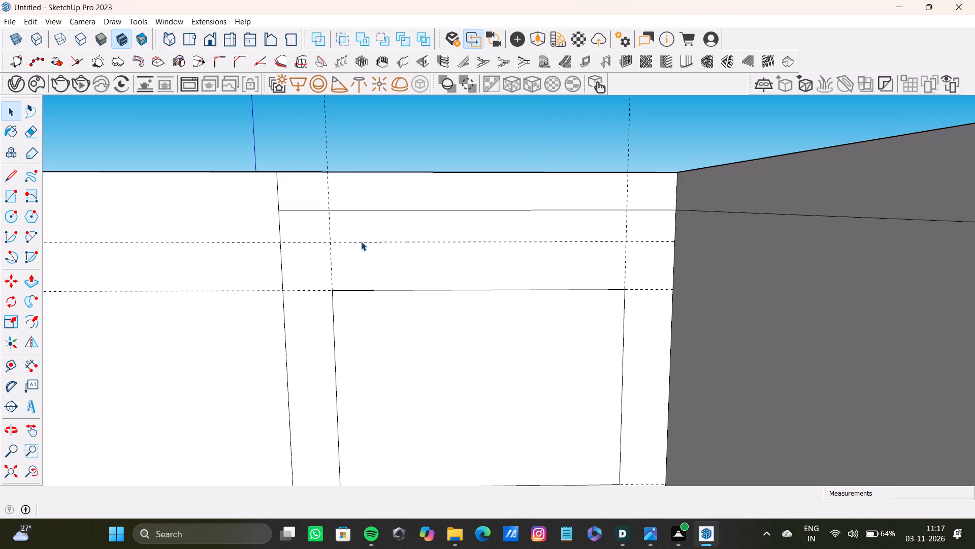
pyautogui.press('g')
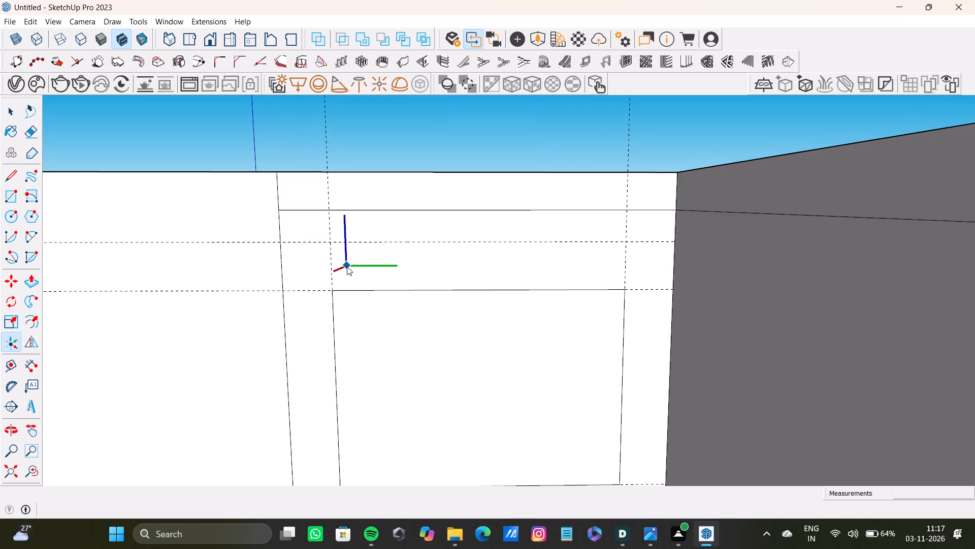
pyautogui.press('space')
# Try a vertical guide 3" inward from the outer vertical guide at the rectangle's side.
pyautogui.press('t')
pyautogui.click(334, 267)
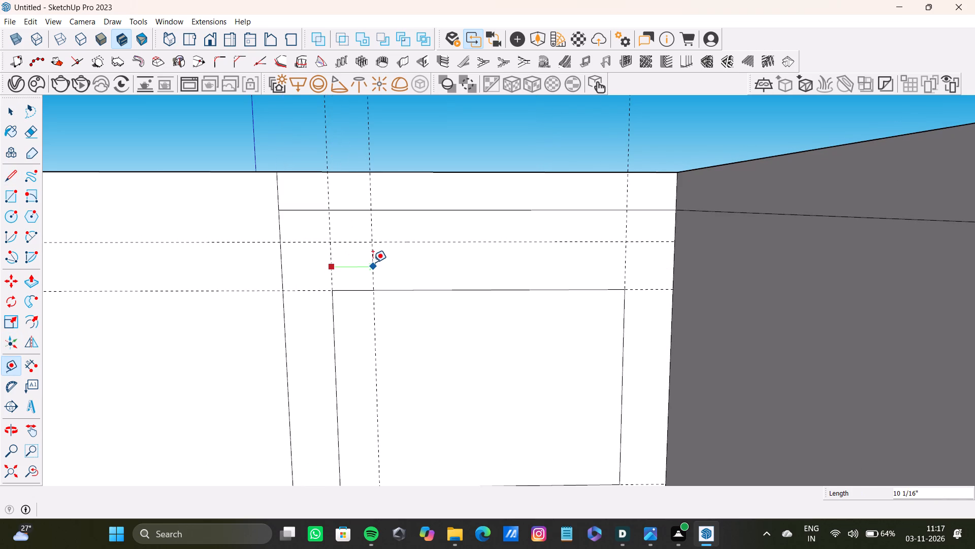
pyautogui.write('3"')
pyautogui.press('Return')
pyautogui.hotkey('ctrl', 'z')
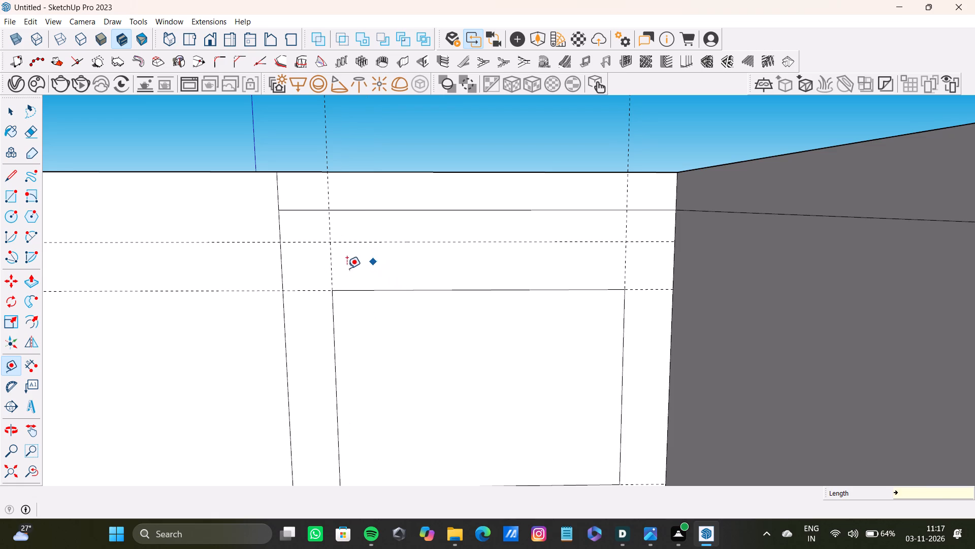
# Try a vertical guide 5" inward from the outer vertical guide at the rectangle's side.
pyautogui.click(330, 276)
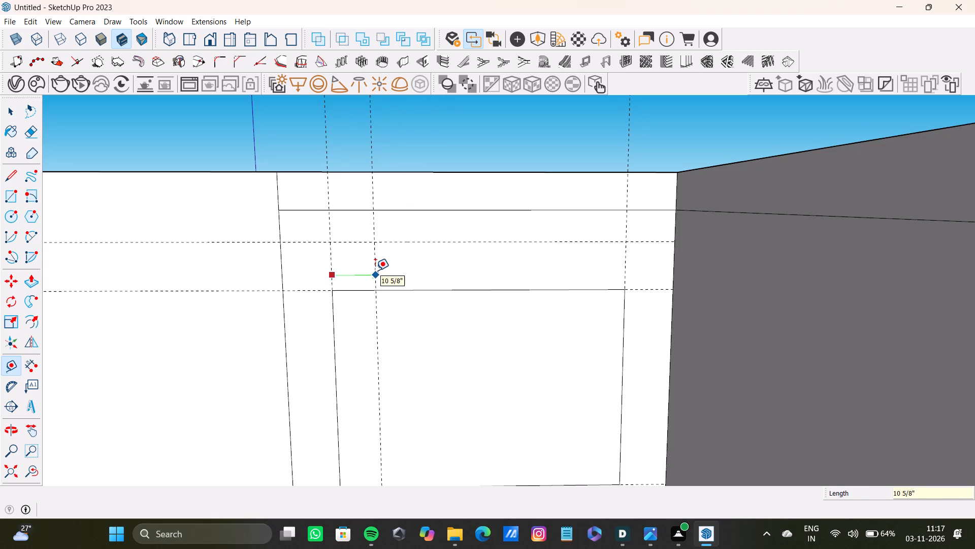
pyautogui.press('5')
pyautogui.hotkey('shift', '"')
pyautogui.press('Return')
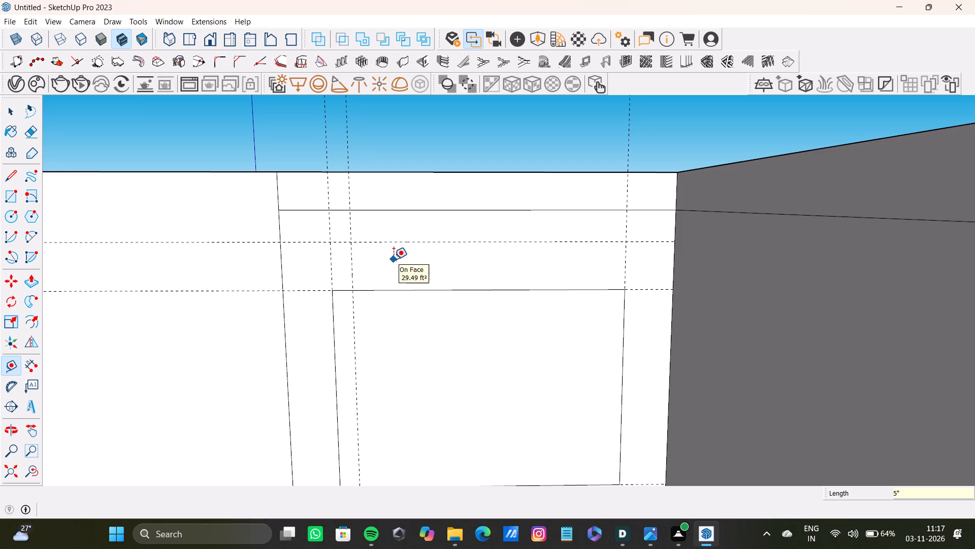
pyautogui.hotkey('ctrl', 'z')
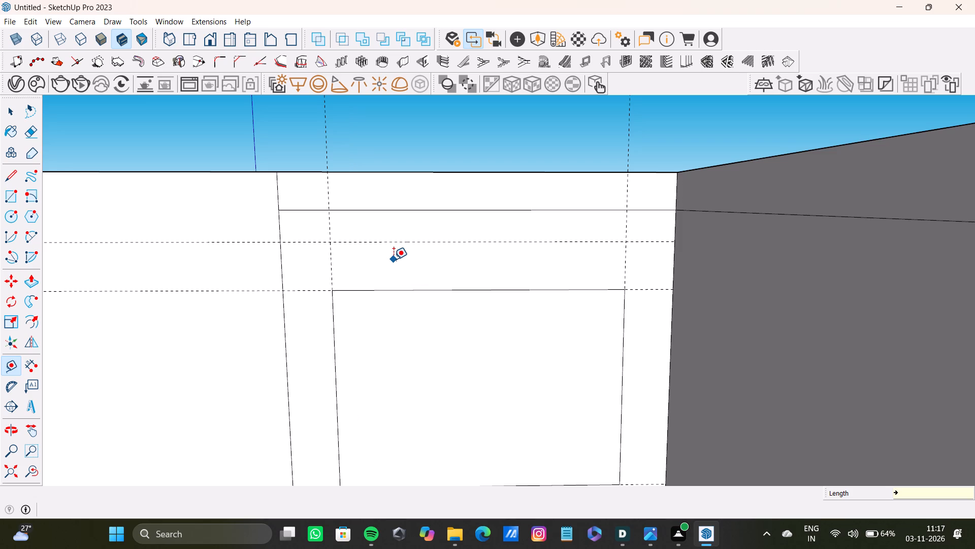
# Place a vertical guide 1' inward from the vertical guide along the rectangle's side farther from the grey side wall.
pyautogui.click(333, 269)
pyautogui.scroll(-3, 382, 269)
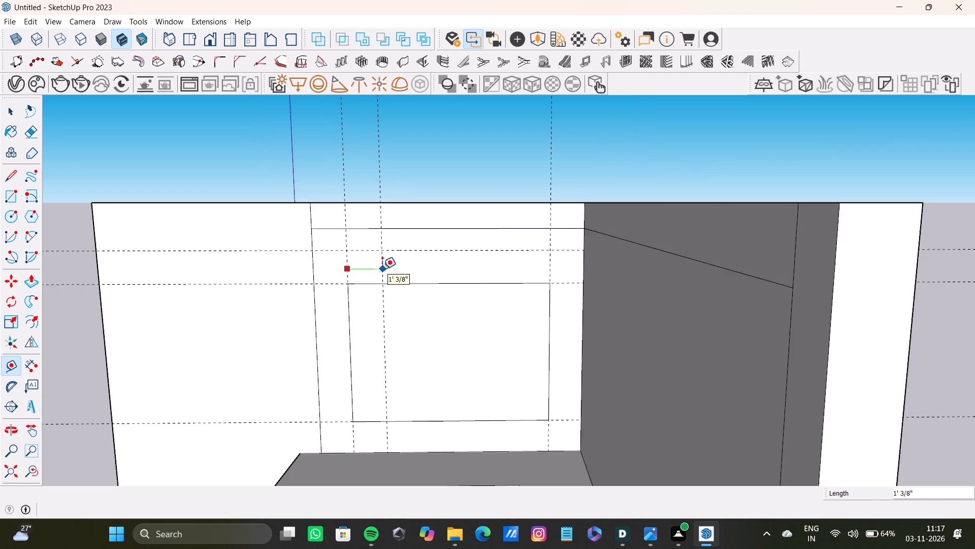
pyautogui.scroll(-4, 382, 269)
pyautogui.keyDown('shift'); pyautogui.moveTo(383, 273); pyautogui.dragTo(381, 236, button='middle'); pyautogui.keyUp('shift')
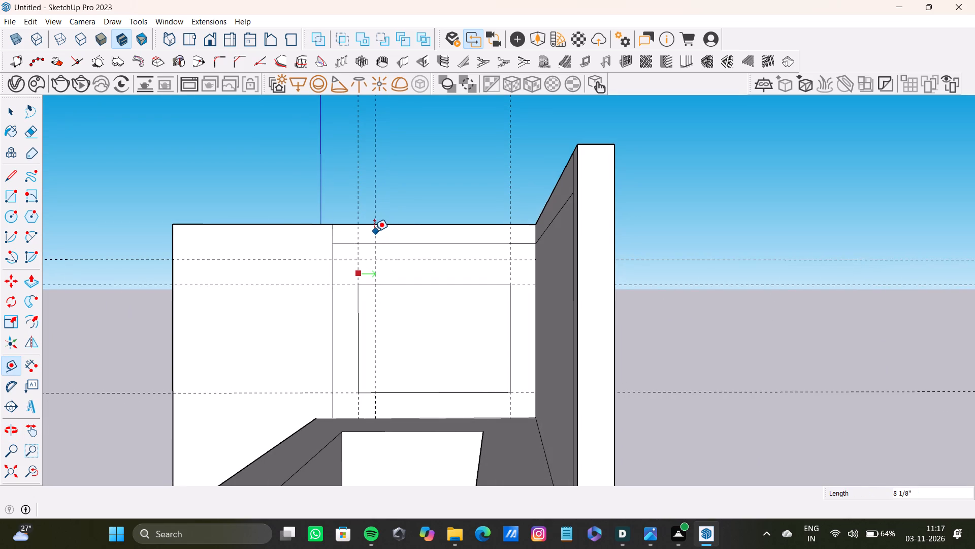
pyautogui.scroll(5, 385, 279)
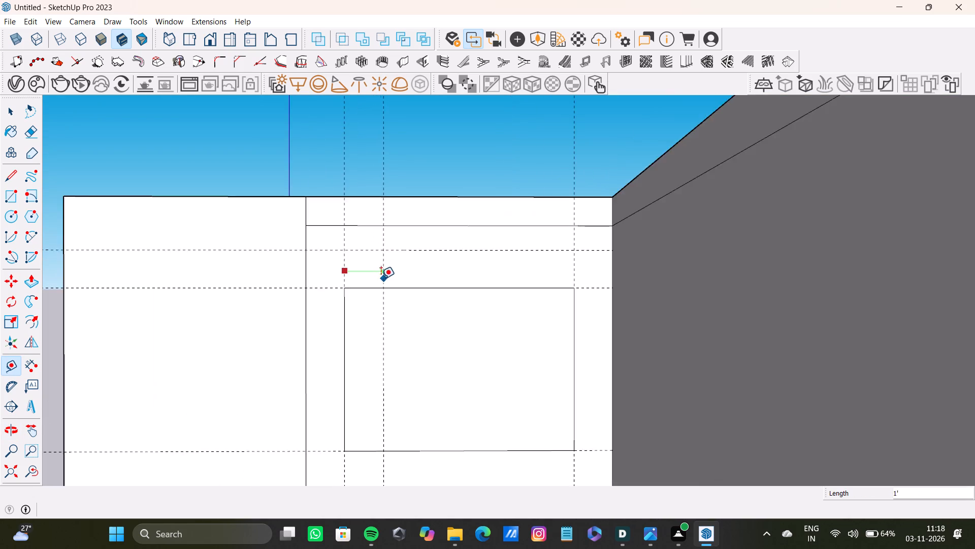
pyautogui.scroll(7, 381, 279)
pyautogui.keyDown('shift'); pyautogui.moveTo(371, 253); pyautogui.dragTo(373, 264, button='middle'); pyautogui.keyUp('shift')
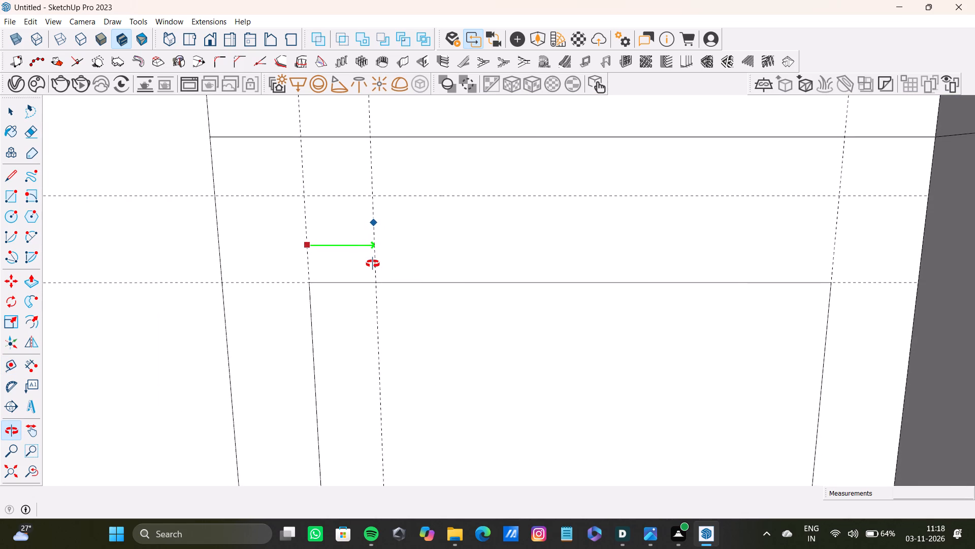
pyautogui.keyDown('shift'); pyautogui.moveTo(373, 264); pyautogui.dragTo(360, 285, button='middle'); pyautogui.keyUp('shift')
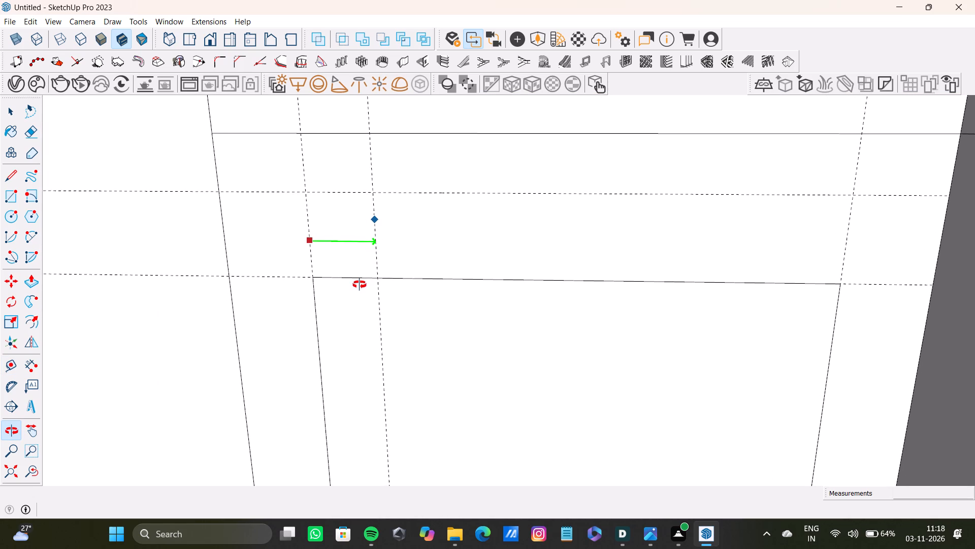
pyautogui.keyDown('shift'); pyautogui.moveTo(360, 285); pyautogui.dragTo(359, 270, button='middle'); pyautogui.keyUp('shift')
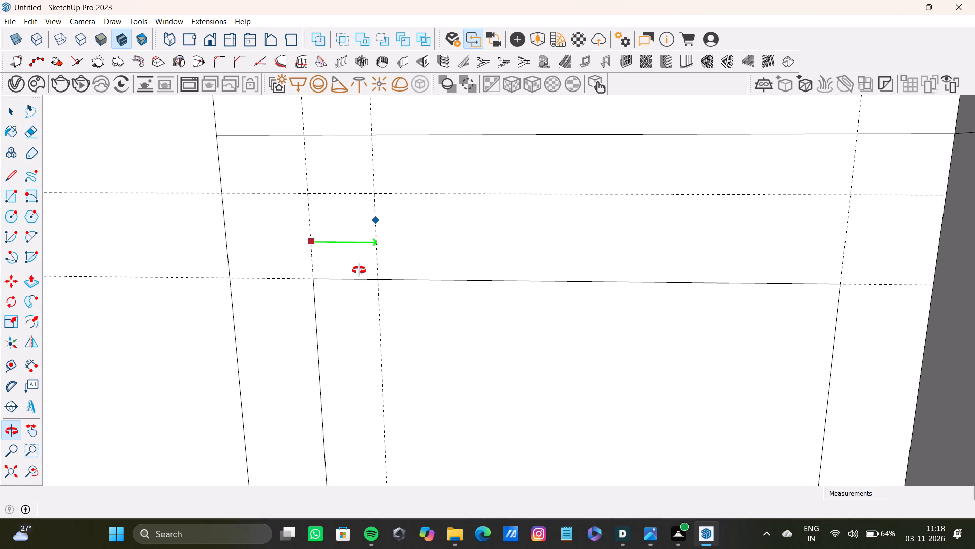
pyautogui.keyDown('shift'); pyautogui.moveTo(359, 270); pyautogui.dragTo(359, 266, button='middle'); pyautogui.keyUp('shift')
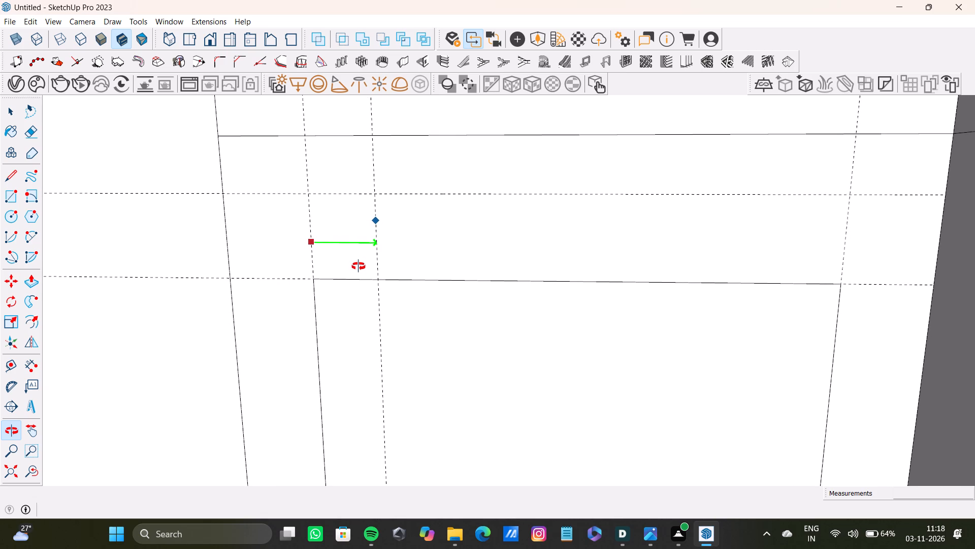
pyautogui.keyDown('shift'); pyautogui.moveTo(359, 266); pyautogui.dragTo(357, 257, button='middle'); pyautogui.keyUp('shift')
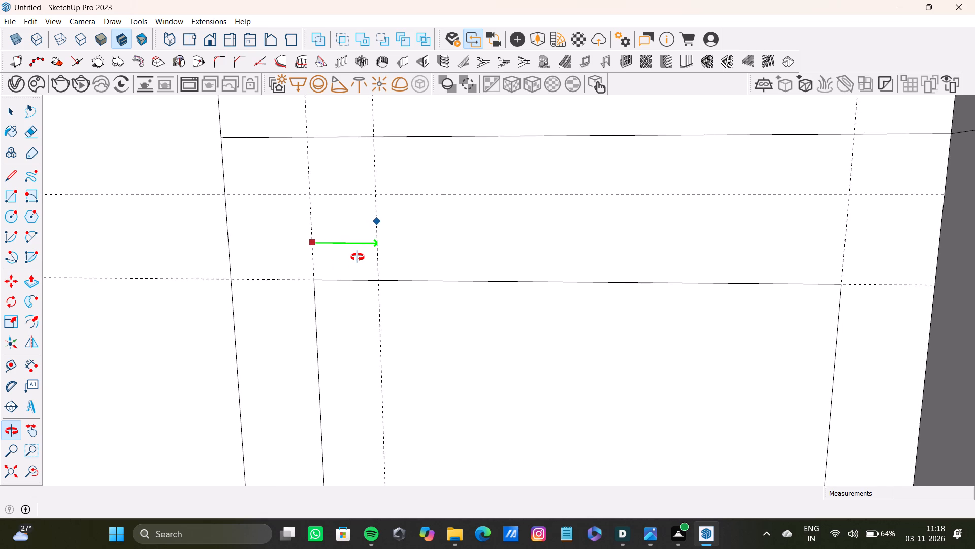
pyautogui.keyDown('shift'); pyautogui.moveTo(357, 257); pyautogui.dragTo(356, 256, button='middle'); pyautogui.keyUp('shift')
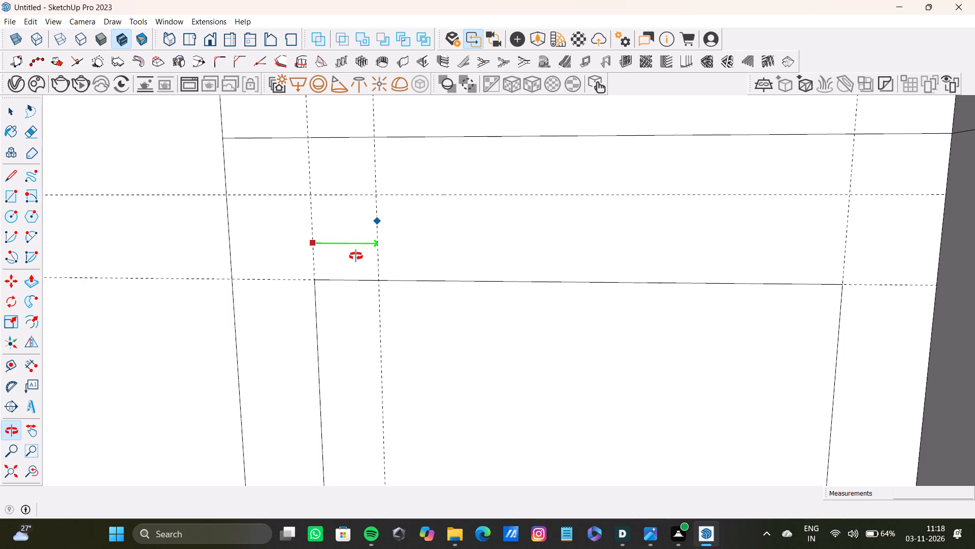
pyautogui.keyDown('shift'); pyautogui.moveTo(356, 256); pyautogui.dragTo(356, 252, button='middle'); pyautogui.keyUp('shift')
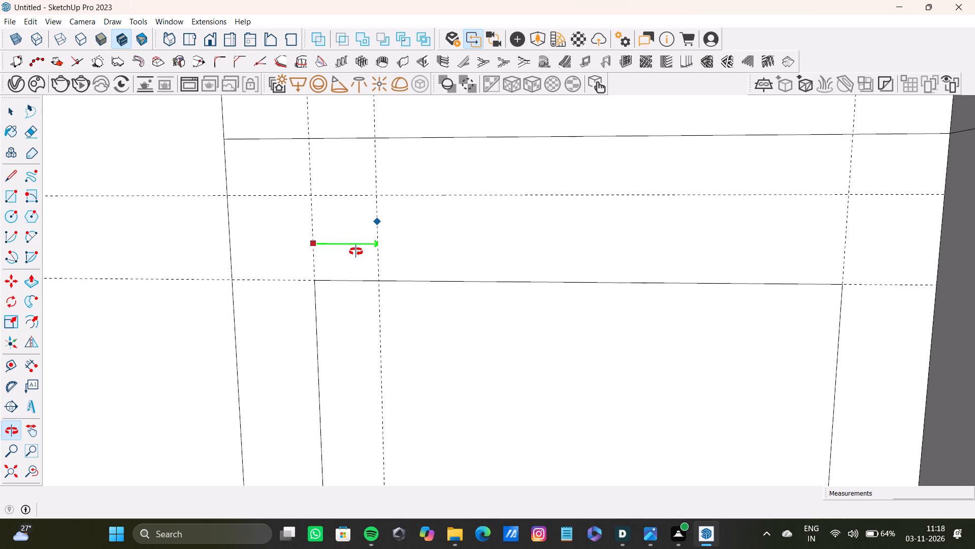
pyautogui.keyDown('shift'); pyautogui.moveTo(356, 252); pyautogui.dragTo(309, 246, button='middle'); pyautogui.keyUp('shift')
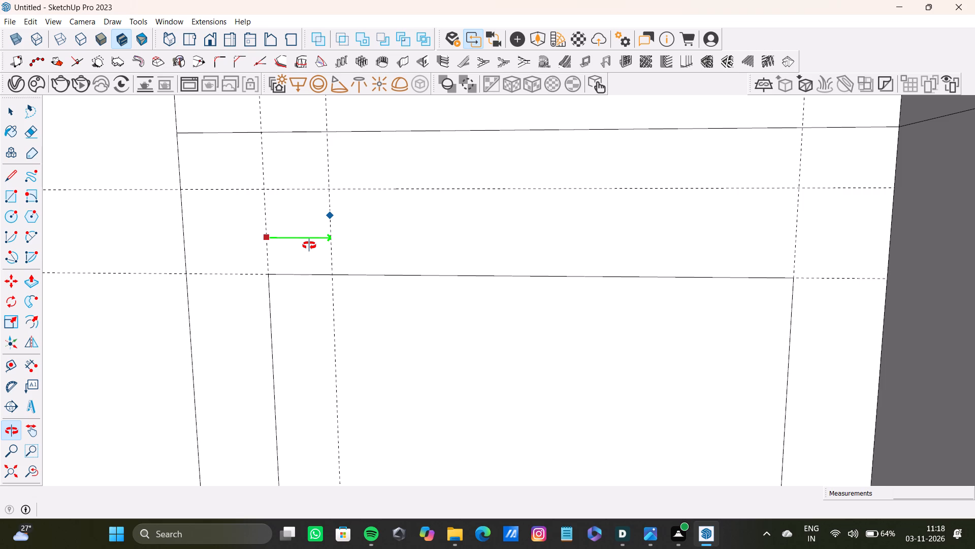
pyautogui.keyDown('shift'); pyautogui.moveTo(309, 246); pyautogui.dragTo(311, 245, button='middle'); pyautogui.keyUp('shift')
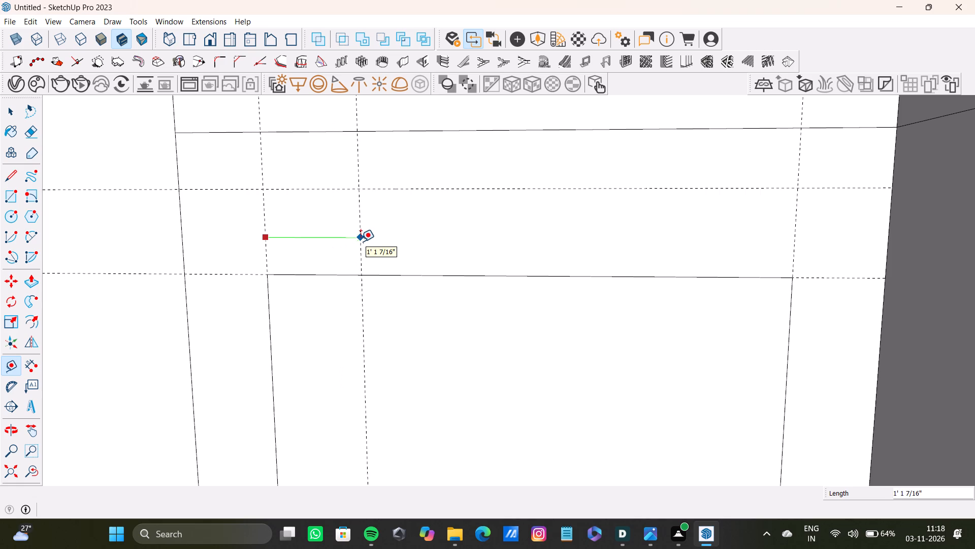
pyautogui.write("1'")
pyautogui.press('Return')
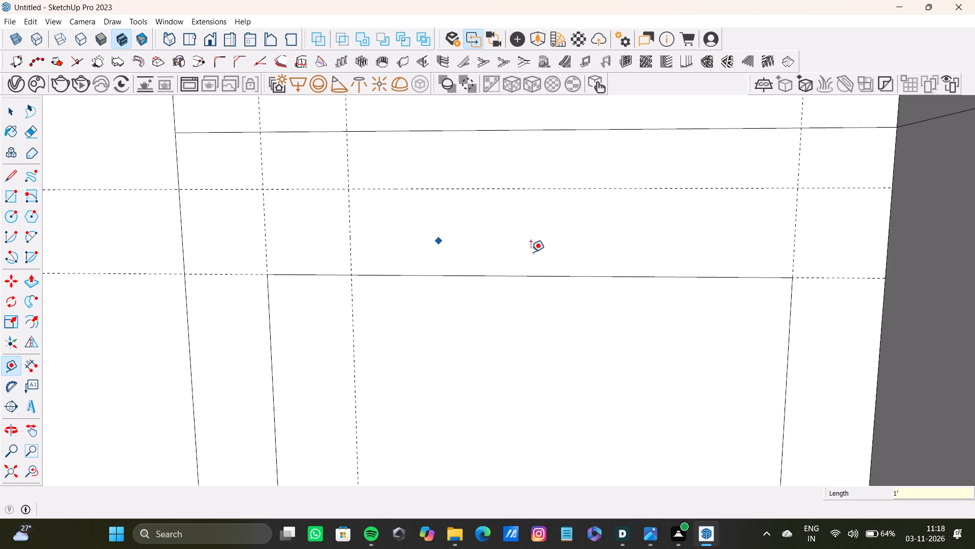
# Place a matching vertical guide 1' inward from the vertical guide on the rectangle's opposite side.
pyautogui.click(792, 244)
pyautogui.write("1'")
pyautogui.press('Return')
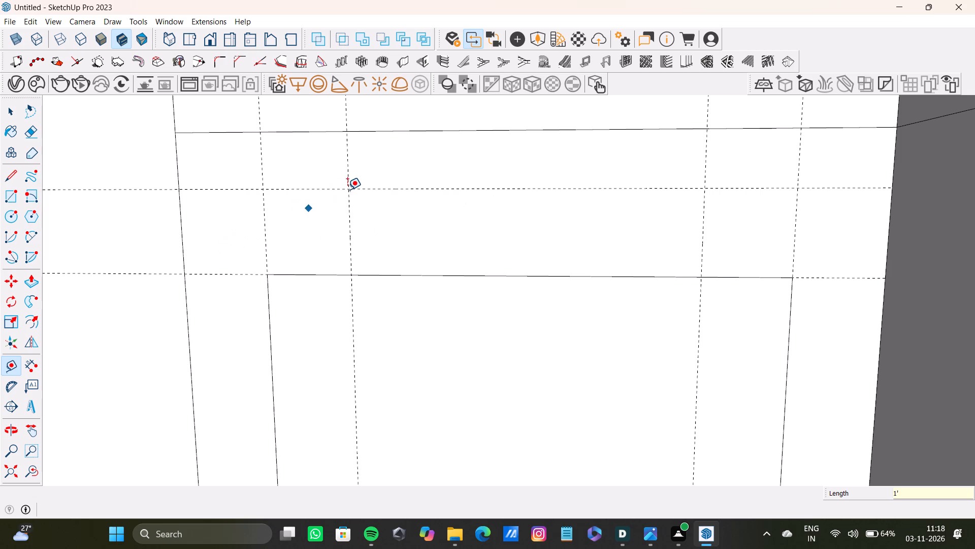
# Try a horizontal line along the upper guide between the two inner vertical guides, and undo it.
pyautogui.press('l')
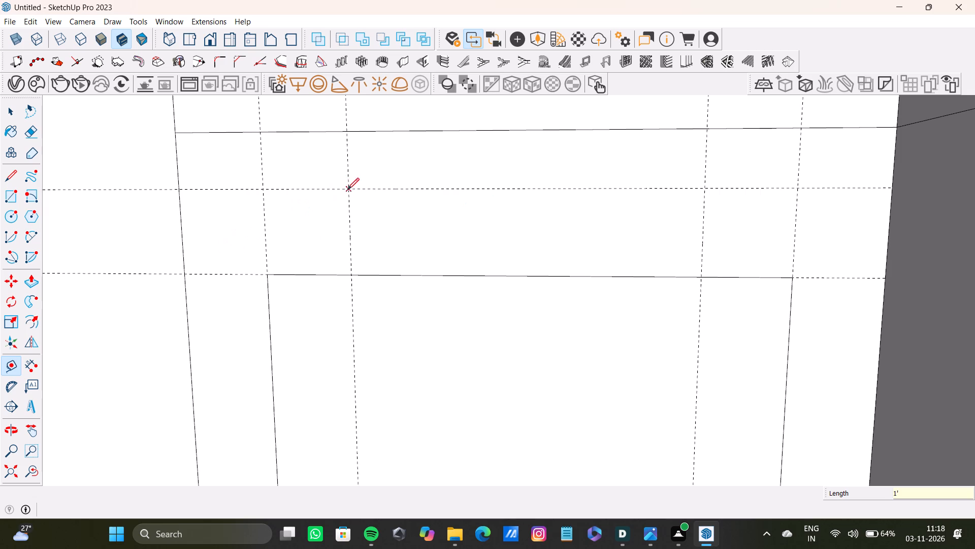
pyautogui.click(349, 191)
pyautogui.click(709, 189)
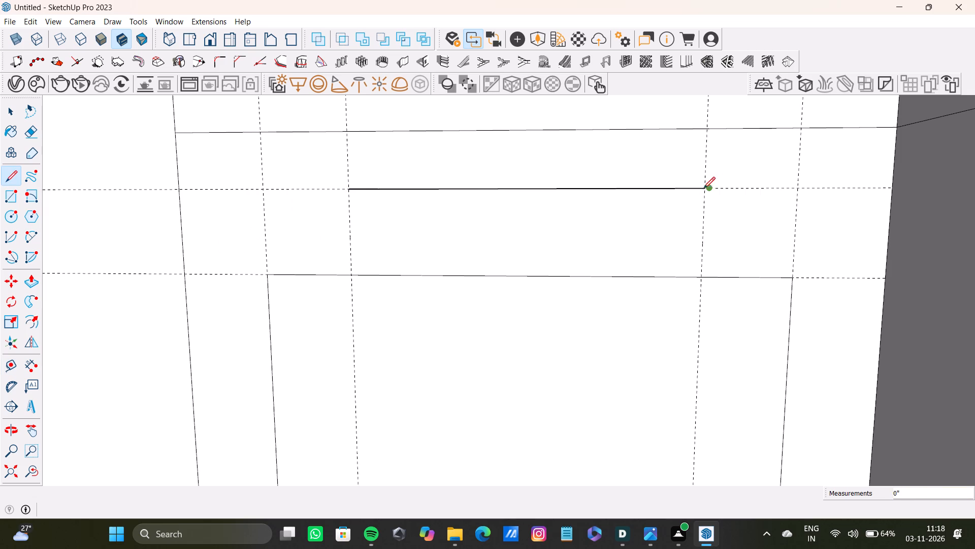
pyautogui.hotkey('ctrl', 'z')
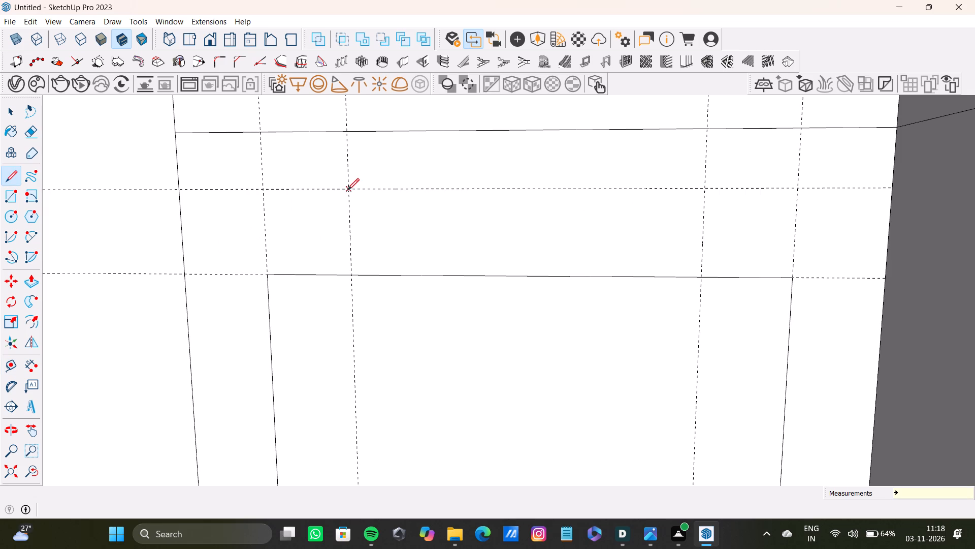
# Draw a horizontal line along the upper guide, joining its intersections with the two inner vertical guides.
pyautogui.click(346, 190)
pyautogui.click(704, 191)
pyautogui.press('space')
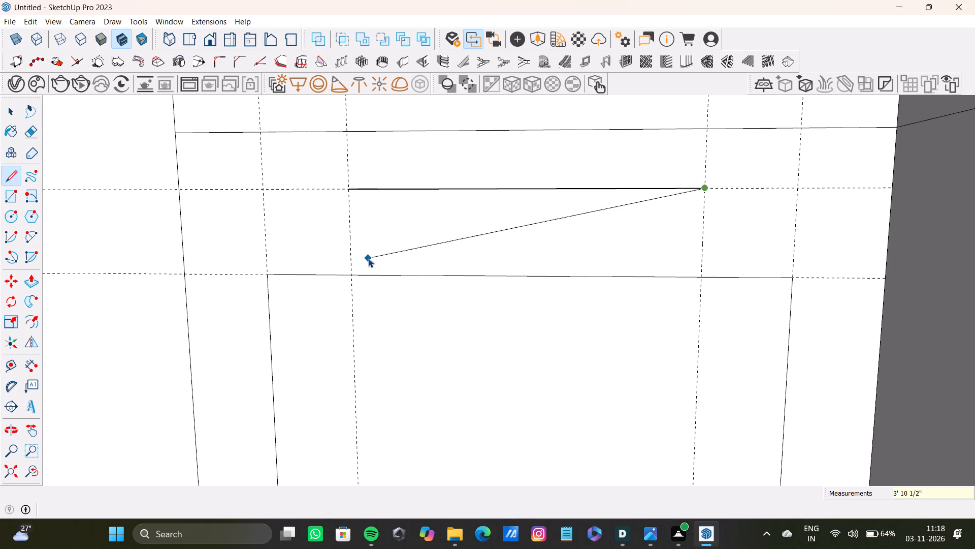
# Draw a rounding arc from the new line's end farther from the grey wall down to the rectangle's nearest upper corner.
pyautogui.press('a')
pyautogui.click(349, 191)
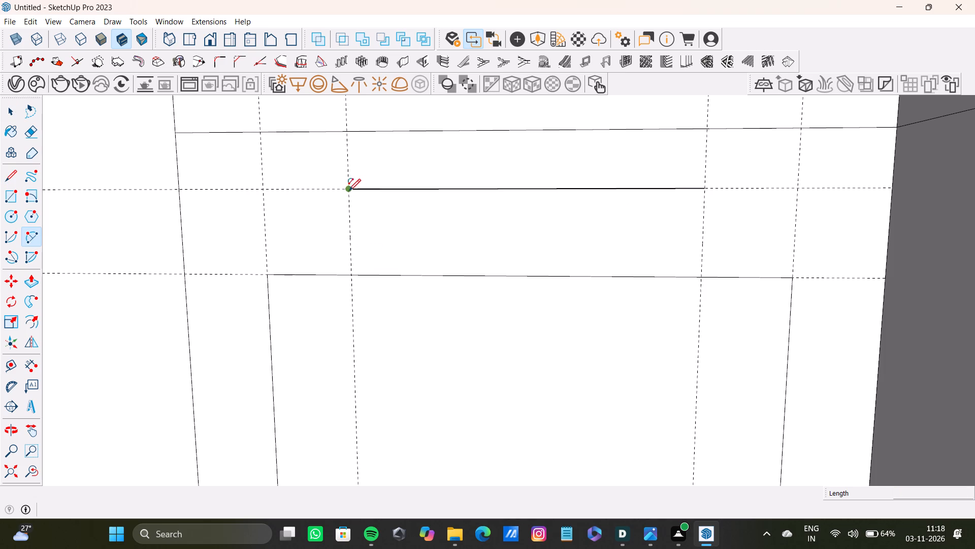
pyautogui.click(267, 273)
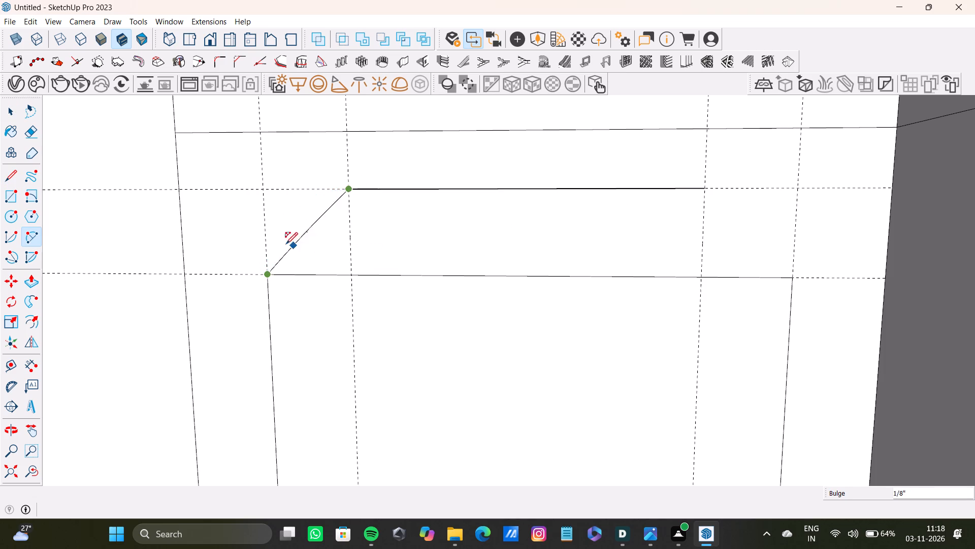
pyautogui.click(295, 211)
# Draw a matching arc, bulging about 3 7/16", from the line's other end down to the rectangle's opposite upper corner.
pyautogui.scroll(-3, 468, 262)
pyautogui.keyDown('shift'); pyautogui.moveTo(476, 252); pyautogui.dragTo(525, 244, button='middle'); pyautogui.keyUp('shift')
pyautogui.scroll(4, 705, 206)
pyautogui.click(644, 205)
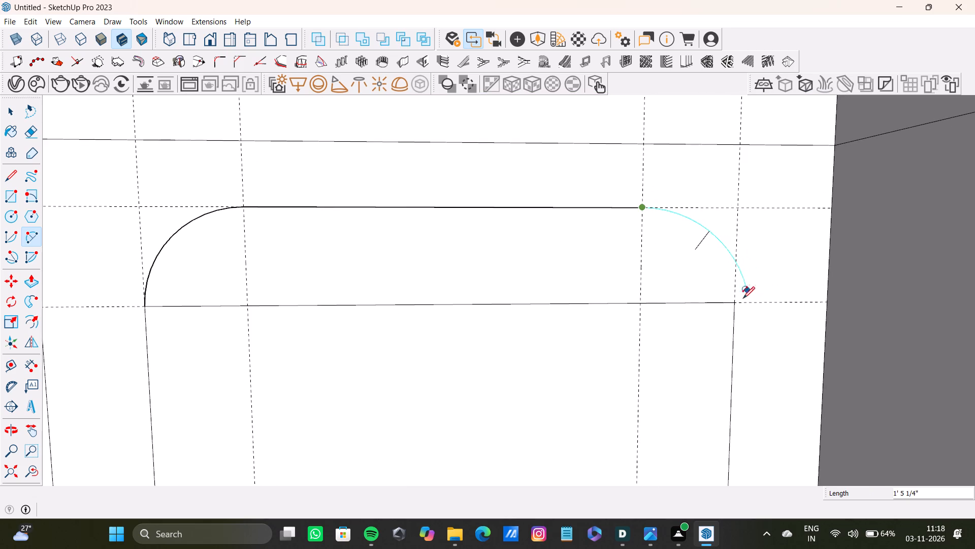
pyautogui.click(733, 303)
pyautogui.click(716, 241)
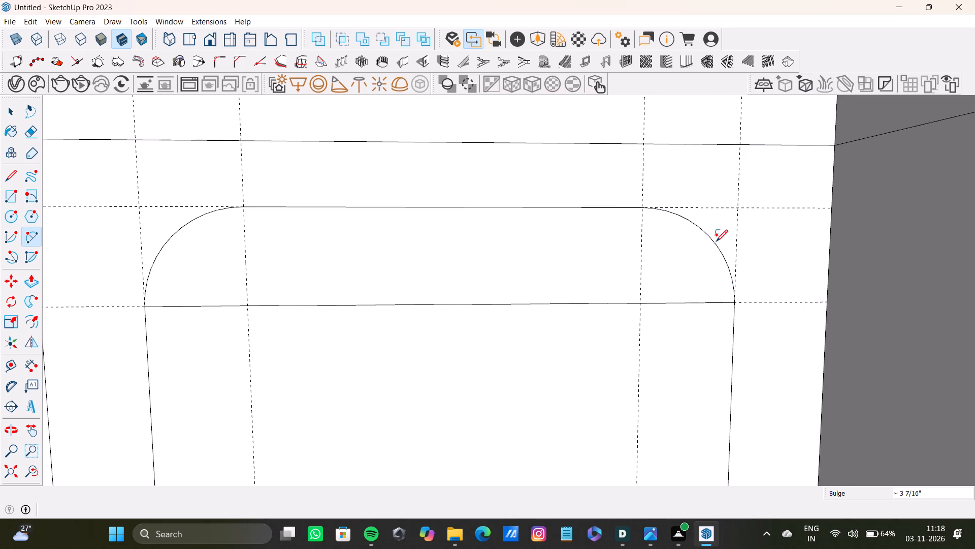
pyautogui.press('space')
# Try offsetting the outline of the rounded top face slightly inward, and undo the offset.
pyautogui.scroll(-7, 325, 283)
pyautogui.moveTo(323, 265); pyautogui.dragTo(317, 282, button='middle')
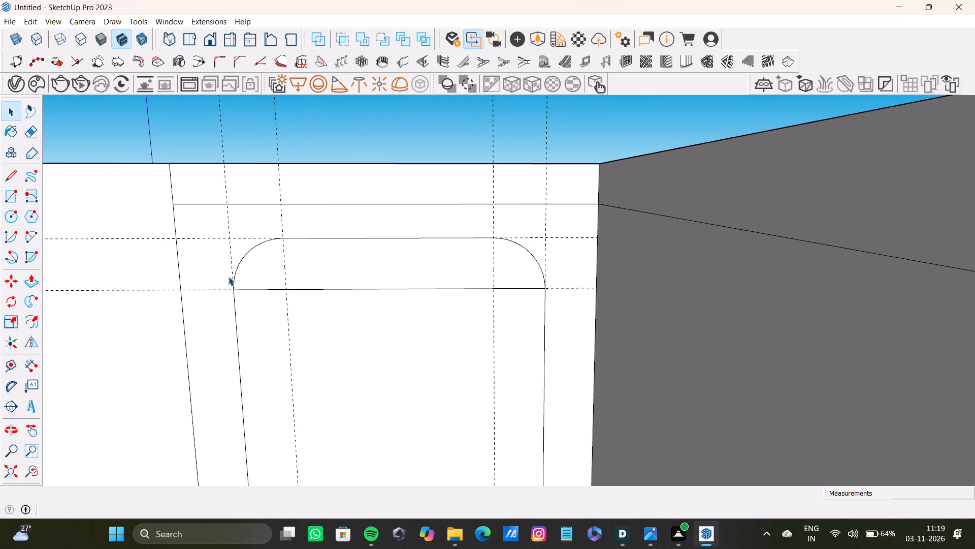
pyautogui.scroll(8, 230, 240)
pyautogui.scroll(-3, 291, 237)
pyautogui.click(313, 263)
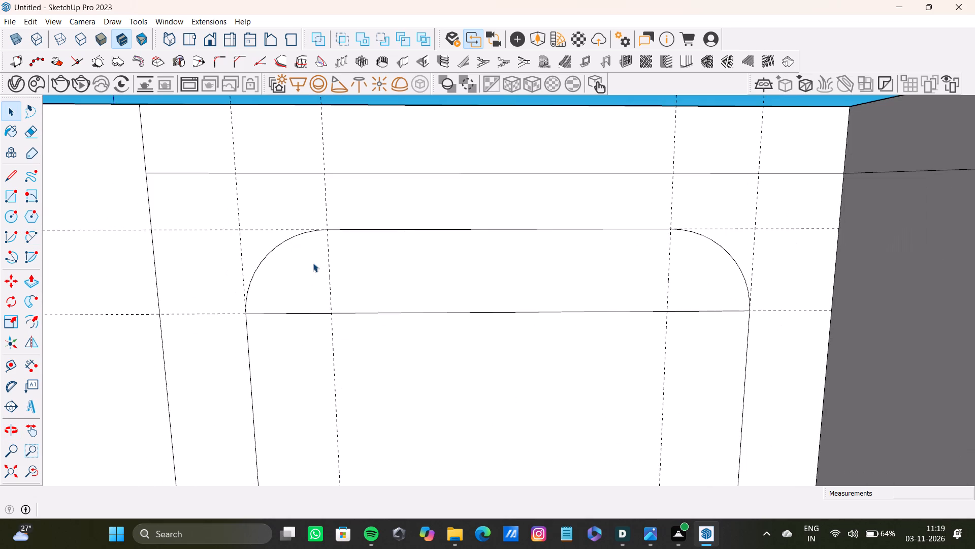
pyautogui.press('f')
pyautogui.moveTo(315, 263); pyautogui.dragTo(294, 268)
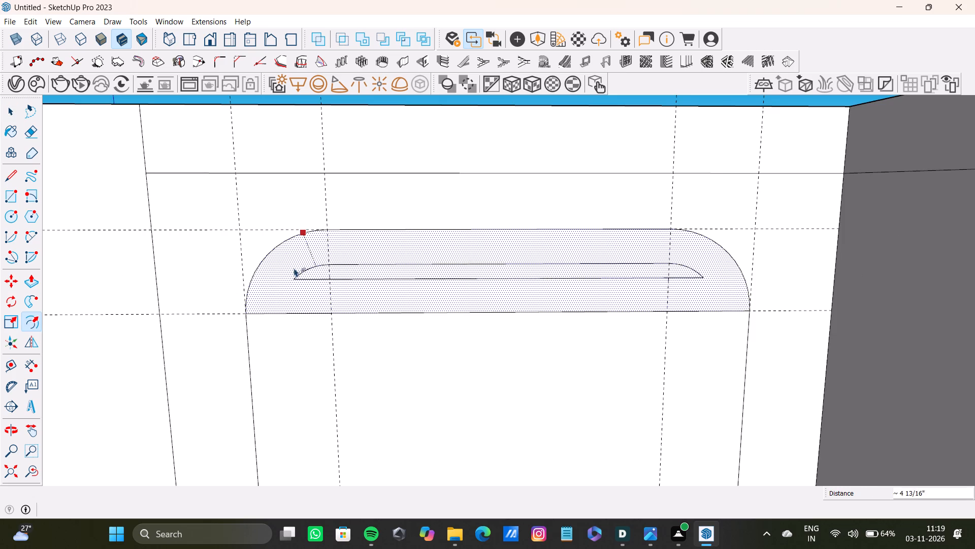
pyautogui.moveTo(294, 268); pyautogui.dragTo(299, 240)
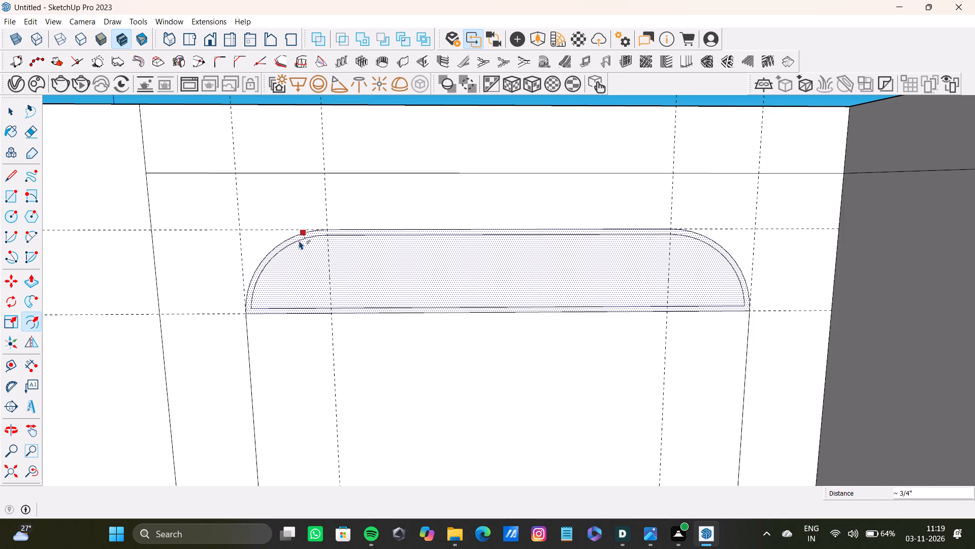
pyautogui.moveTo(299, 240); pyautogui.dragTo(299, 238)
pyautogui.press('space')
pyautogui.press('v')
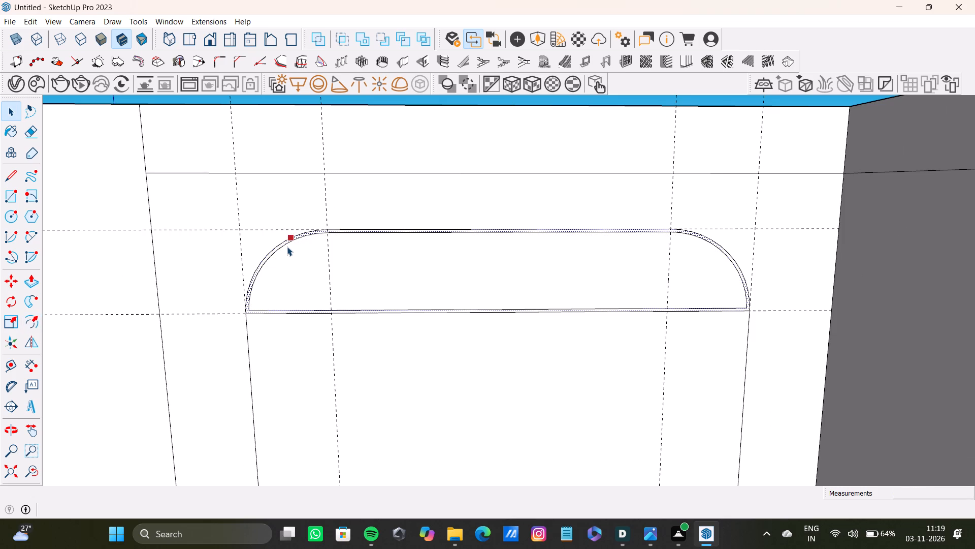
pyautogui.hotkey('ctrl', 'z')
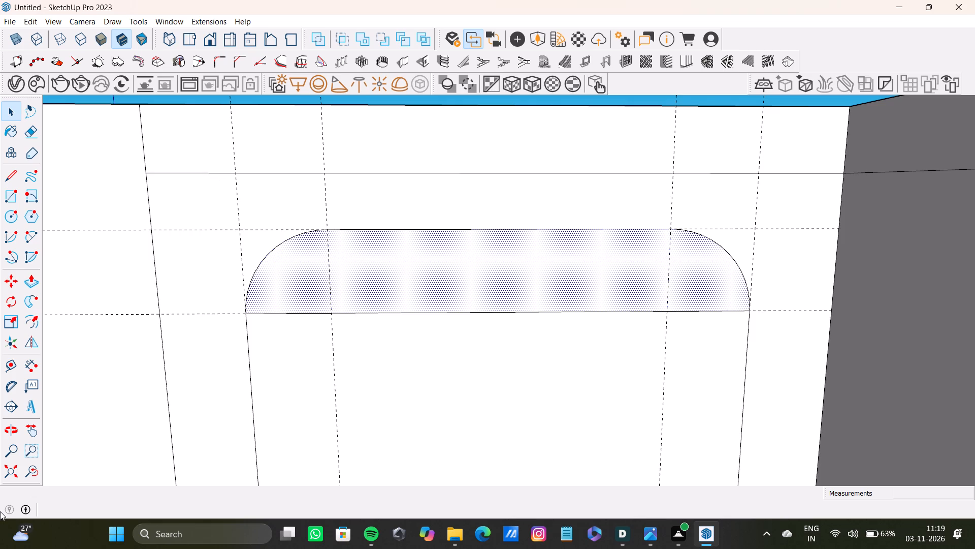
# Offset the outline of the rounded top face about 3/4" inward to form a thin border band.
pyautogui.press('f')
pyautogui.click(300, 273)
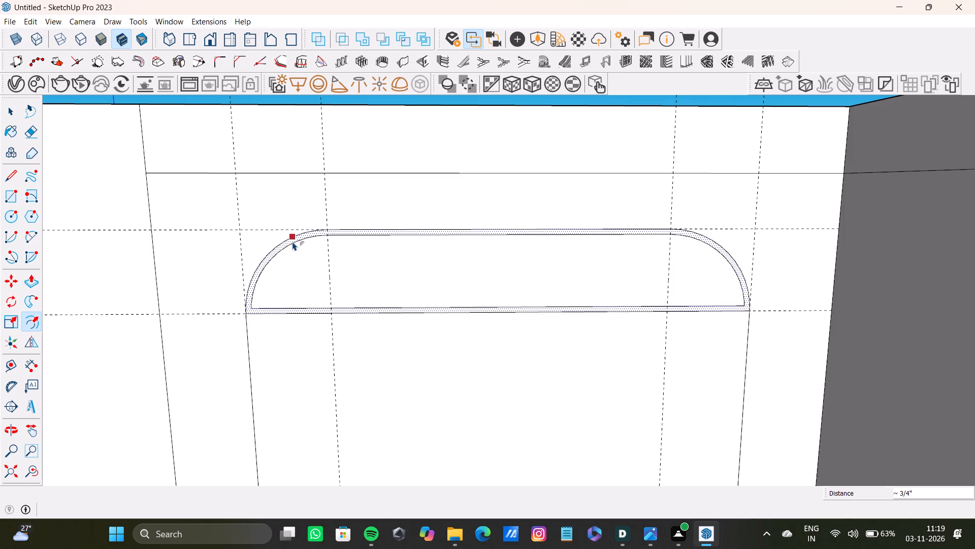
pyautogui.press('space')
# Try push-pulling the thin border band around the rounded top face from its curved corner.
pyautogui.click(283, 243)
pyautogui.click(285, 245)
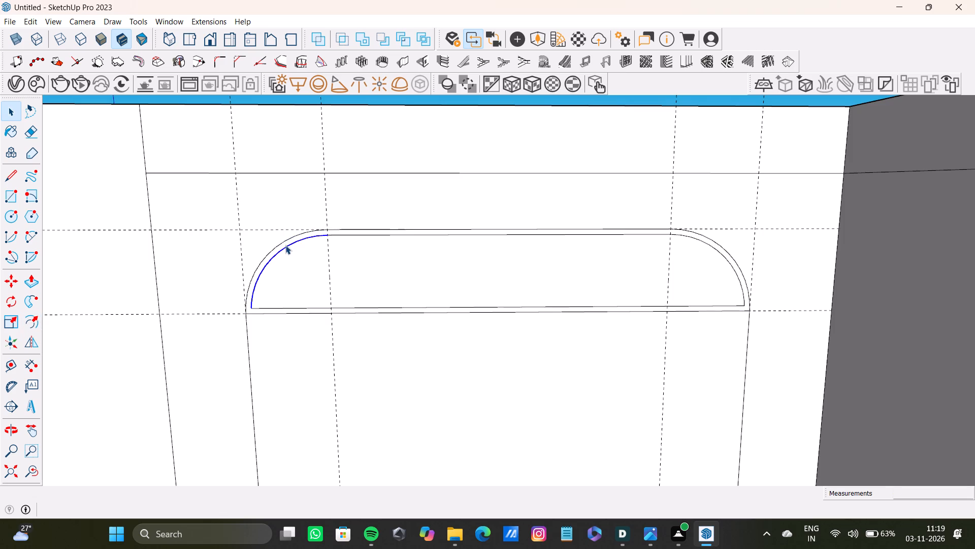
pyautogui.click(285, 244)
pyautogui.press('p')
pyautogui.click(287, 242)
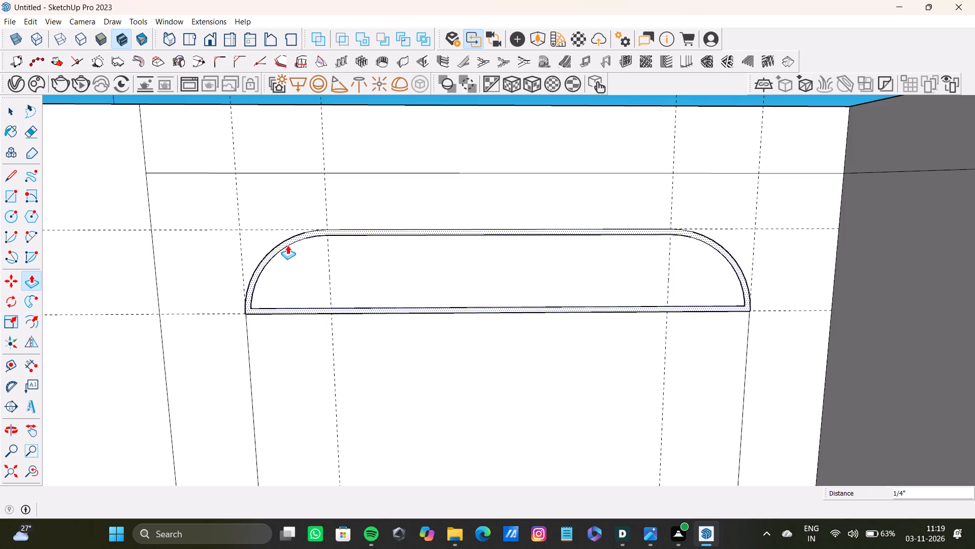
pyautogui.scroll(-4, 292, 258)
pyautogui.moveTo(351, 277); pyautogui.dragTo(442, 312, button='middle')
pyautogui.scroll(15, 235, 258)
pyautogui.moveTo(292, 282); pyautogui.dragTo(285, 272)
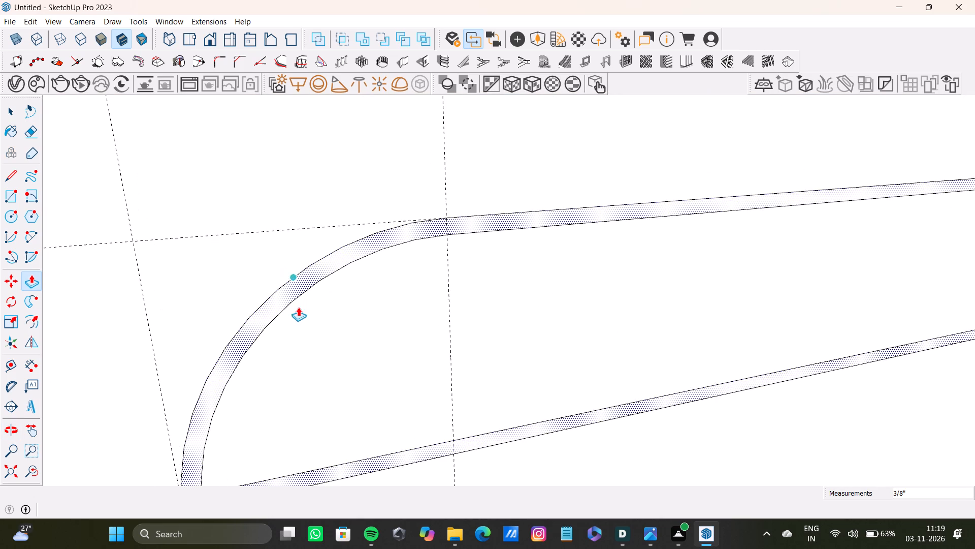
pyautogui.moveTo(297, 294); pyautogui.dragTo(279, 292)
# Push the thin border band around the rounded top face about 7/16" into the wall.
pyautogui.scroll(-6, 313, 332)
pyautogui.moveTo(330, 368); pyautogui.dragTo(374, 326, button='middle')
pyautogui.scroll(-5, 295, 412)
pyautogui.moveTo(295, 401); pyautogui.dragTo(394, 383, button='middle')
pyautogui.scroll(7, 352, 400)
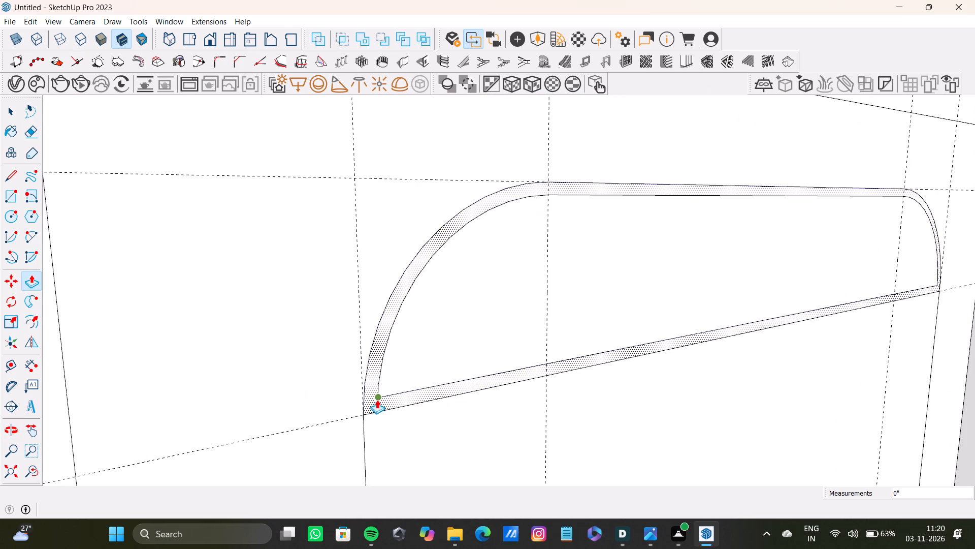
pyautogui.moveTo(377, 400); pyautogui.dragTo(365, 402)
pyautogui.moveTo(373, 402); pyautogui.dragTo(365, 402)
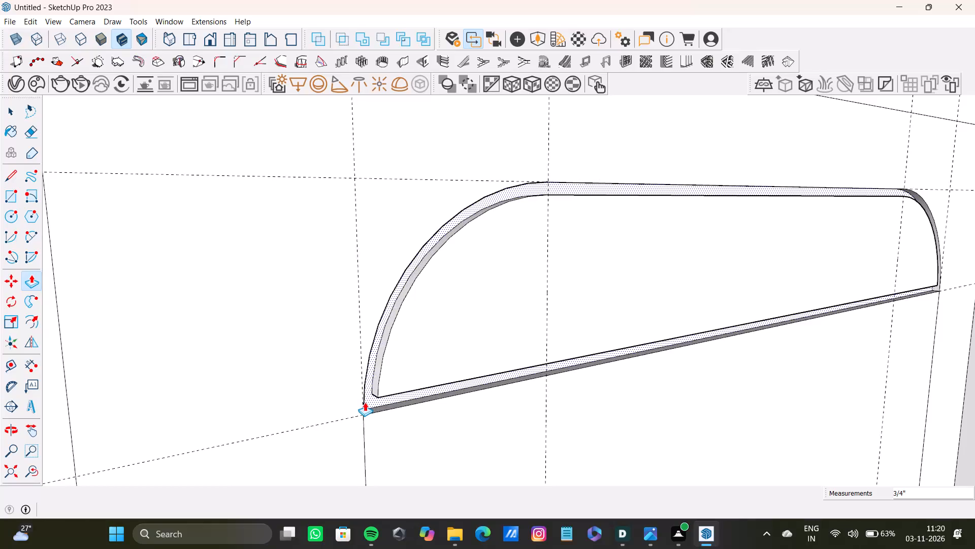
pyautogui.moveTo(365, 402); pyautogui.dragTo(368, 403)
pyautogui.scroll(-6, 337, 386)
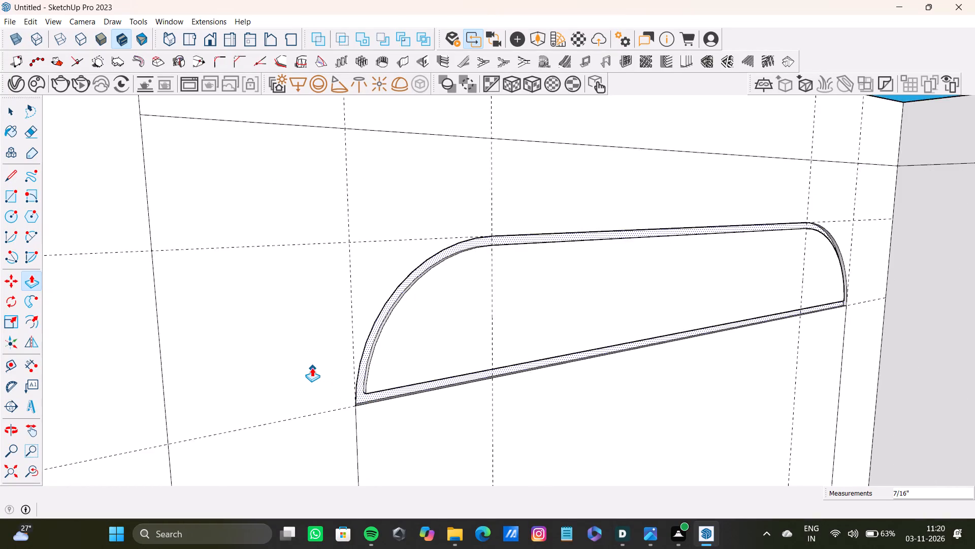
# Undo the thin border band's push and offset, going back to before the second corner arc of the rounded top.
pyautogui.scroll(-11, 312, 368)
pyautogui.moveTo(309, 368); pyautogui.dragTo(230, 330, button='middle')
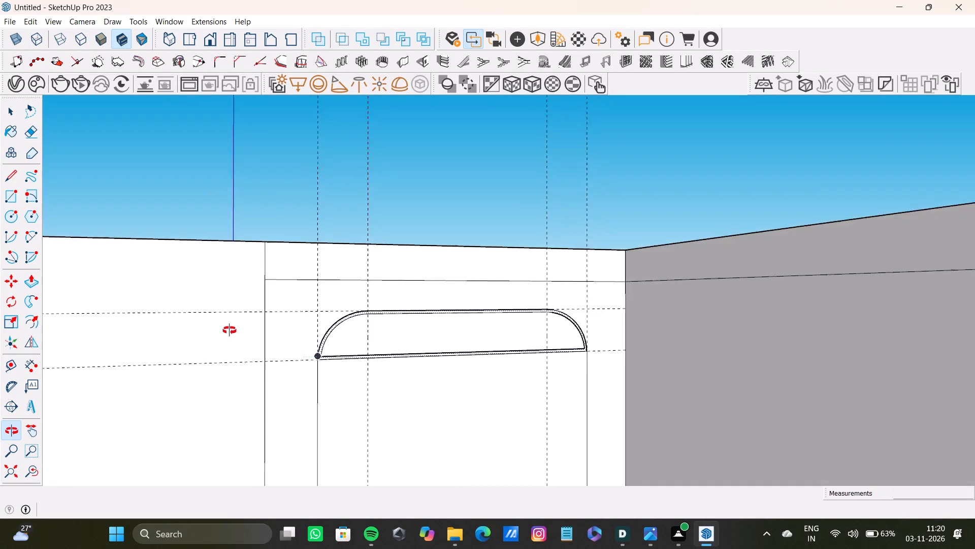
pyautogui.moveTo(230, 330); pyautogui.dragTo(191, 344, button='middle')
pyautogui.scroll(-7, 321, 368)
pyautogui.keyDown('shift'); pyautogui.moveTo(325, 369); pyautogui.dragTo(302, 310, button='middle'); pyautogui.keyUp('shift')
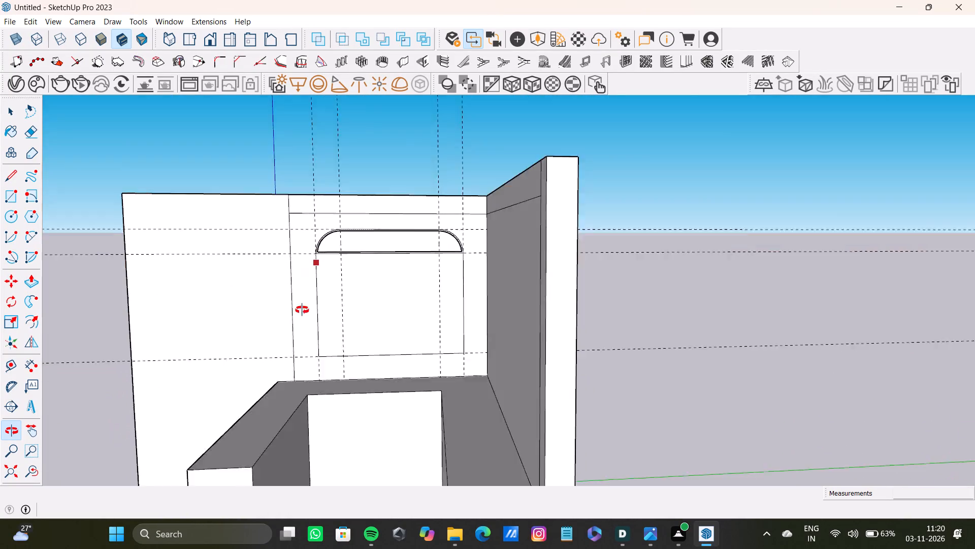
pyautogui.keyDown('shift'); pyautogui.moveTo(302, 310); pyautogui.dragTo(290, 361, button='middle'); pyautogui.keyUp('shift')
pyautogui.scroll(4, 341, 291)
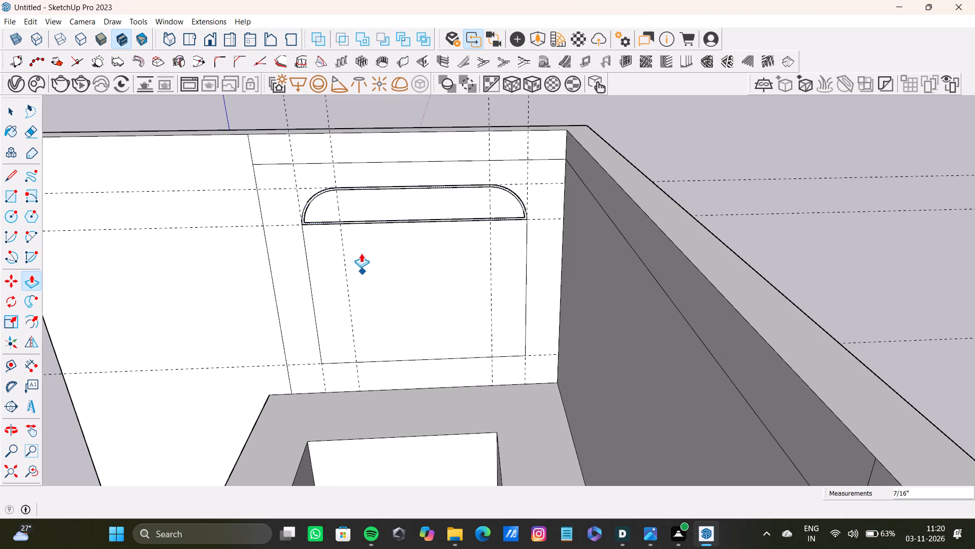
pyautogui.hotkey('ctrl', 'z')
pyautogui.hotkey('ctrl', 'z')
pyautogui.hotkey('ctrl', 'z')
pyautogui.hotkey('ctrl', 'z')
pyautogui.hotkey('ctrl', 'z')
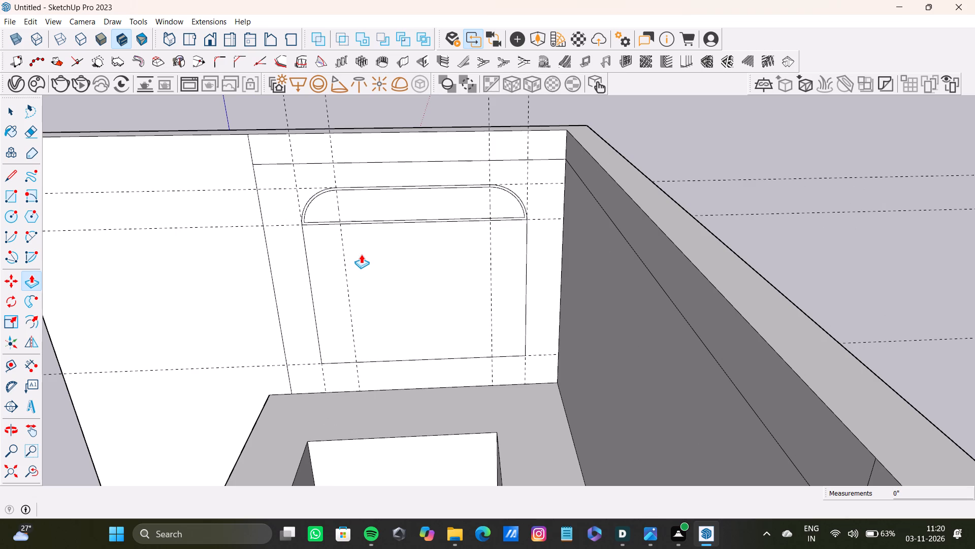
pyautogui.hotkey('ctrl', 'z')
pyautogui.hotkey('ctrl', 'z')
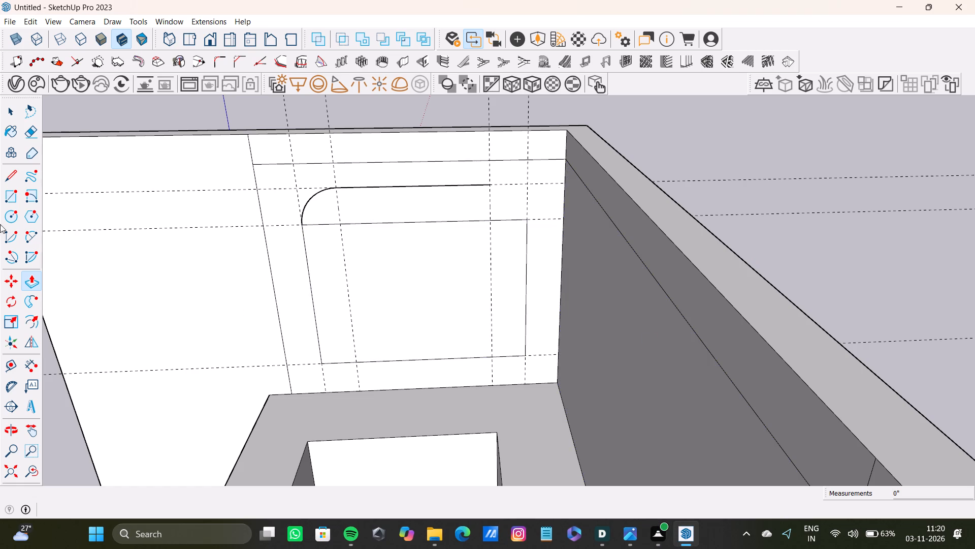
# Draw a two-point arc rounding the second upper corner, from the top edge's end to the vertical side.
pyautogui.click(27, 241)
pyautogui.click(492, 186)
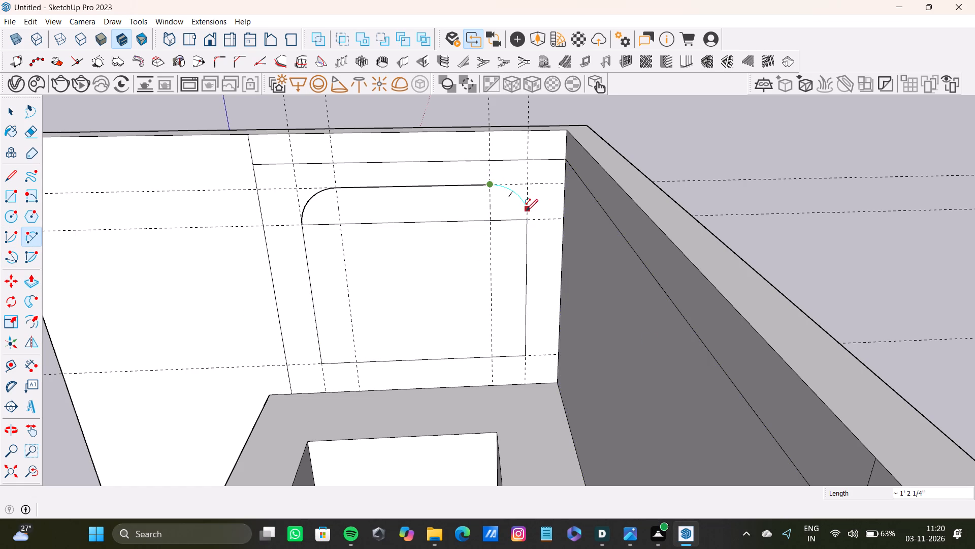
pyautogui.click(530, 219)
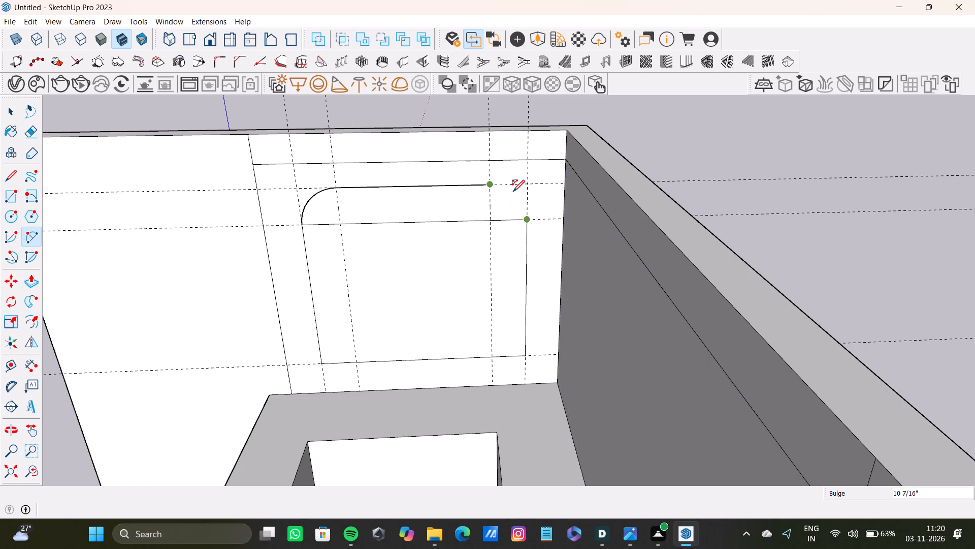
pyautogui.click(515, 190)
pyautogui.press('space')
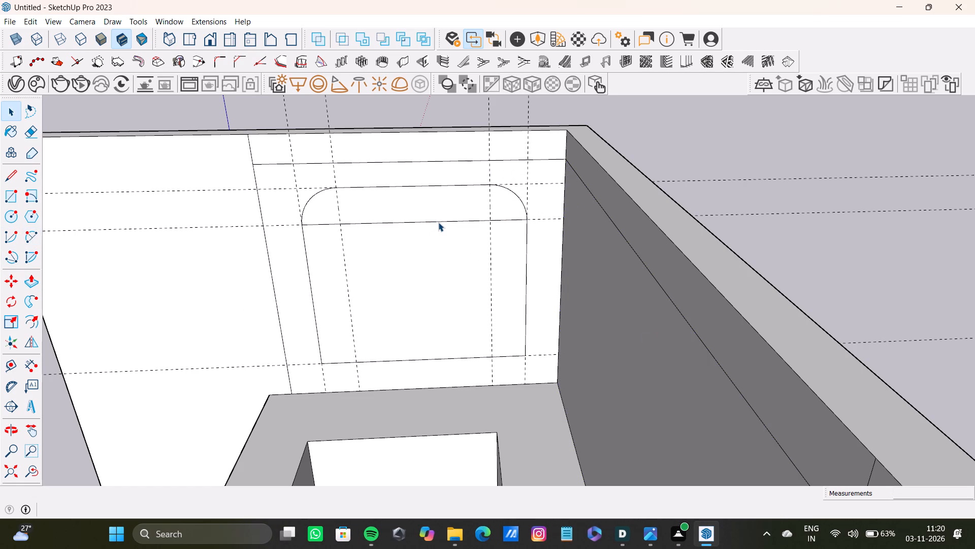
# Delete the horizontal line dividing the rounded top from the rectangle below it.
pyautogui.click(440, 221)
pyautogui.press('Delete')
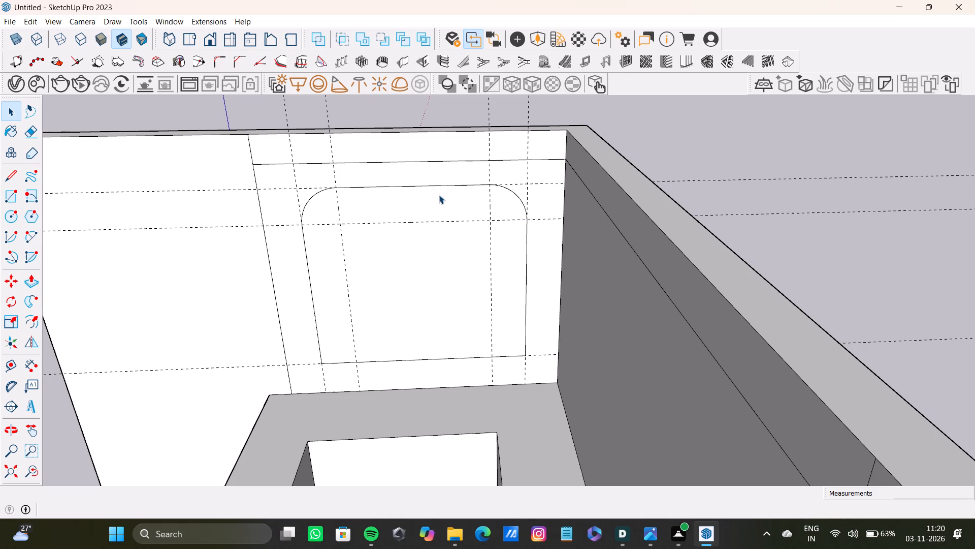
# Push the whole rounded-top face about 7 13/16" through the wall to cut a through opening.
pyautogui.click(439, 195)
pyautogui.press('p')
pyautogui.scroll(-1, 367, 222)
pyautogui.moveTo(367, 222); pyautogui.dragTo(515, 282, button='middle')
pyautogui.scroll(-1, 517, 279)
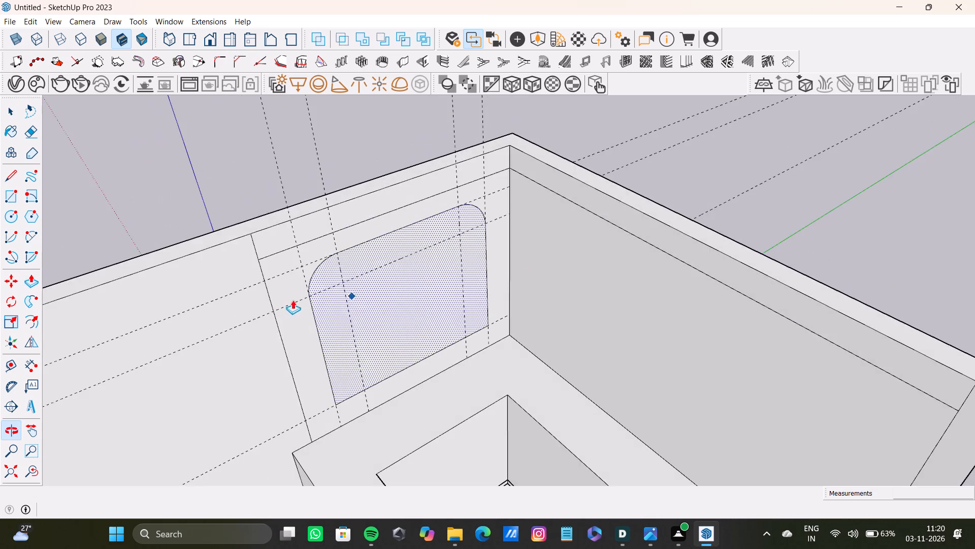
pyautogui.scroll(8, 301, 270)
pyautogui.moveTo(340, 292); pyautogui.dragTo(311, 283)
pyautogui.scroll(-4, 320, 293)
pyautogui.moveTo(324, 298); pyautogui.dragTo(476, 355, button='middle')
pyautogui.moveTo(448, 346); pyautogui.dragTo(365, 315)
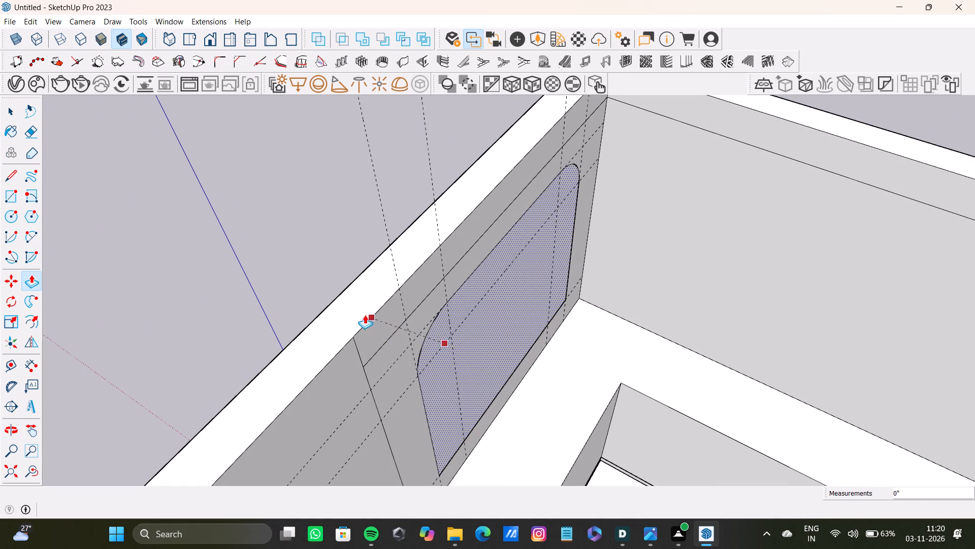
pyautogui.moveTo(365, 315); pyautogui.dragTo(338, 300)
# Place a horizontal guide from the opening's top edge down to the level where the corner arcs end.
pyautogui.scroll(-5, 461, 325)
pyautogui.moveTo(509, 352); pyautogui.dragTo(337, 241, button='middle')
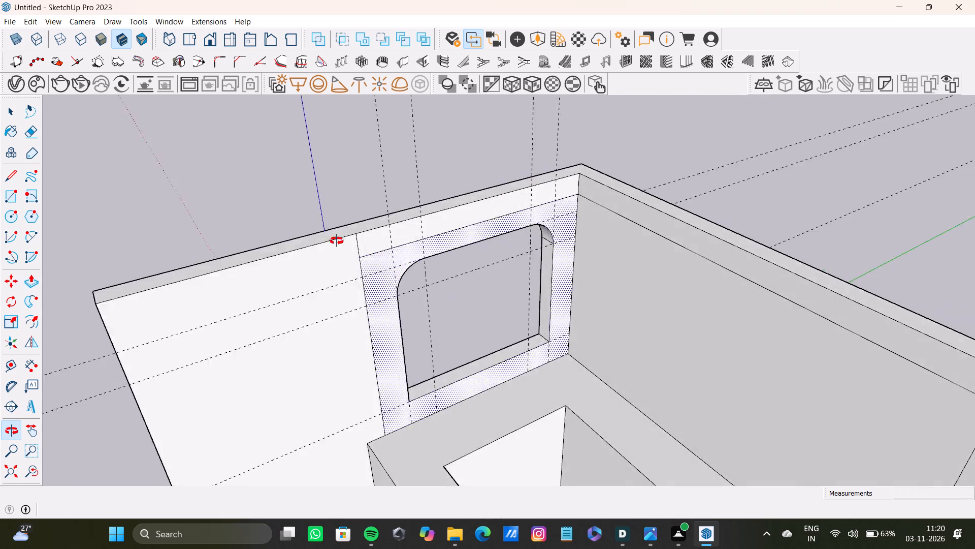
pyautogui.moveTo(337, 241); pyautogui.dragTo(287, 232, button='middle')
pyautogui.scroll(-4, 424, 278)
pyautogui.scroll(12, 385, 245)
pyautogui.scroll(-7, 393, 225)
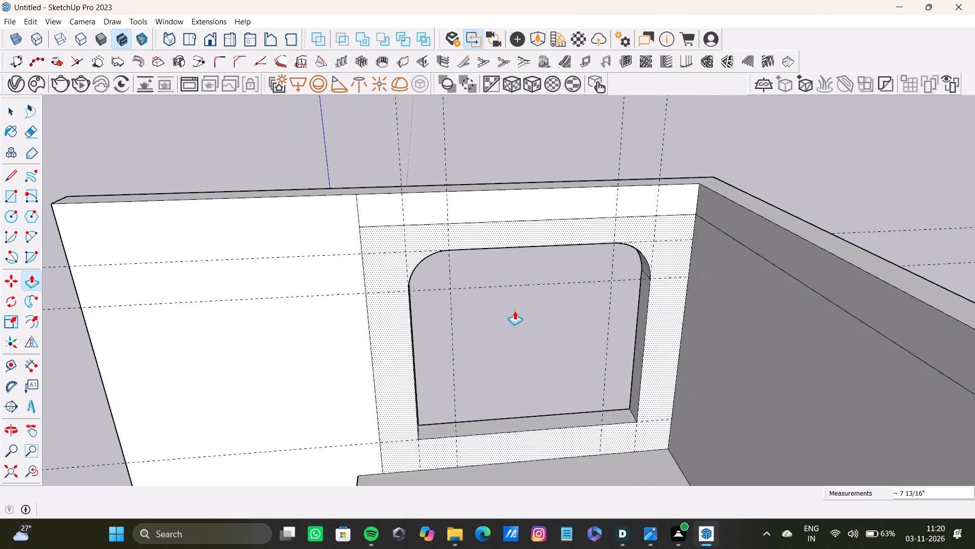
pyautogui.moveTo(511, 301); pyautogui.dragTo(503, 238, button='middle')
pyautogui.press('t')
pyautogui.scroll(8, 506, 273)
pyautogui.moveTo(515, 240); pyautogui.dragTo(475, 209, button='middle')
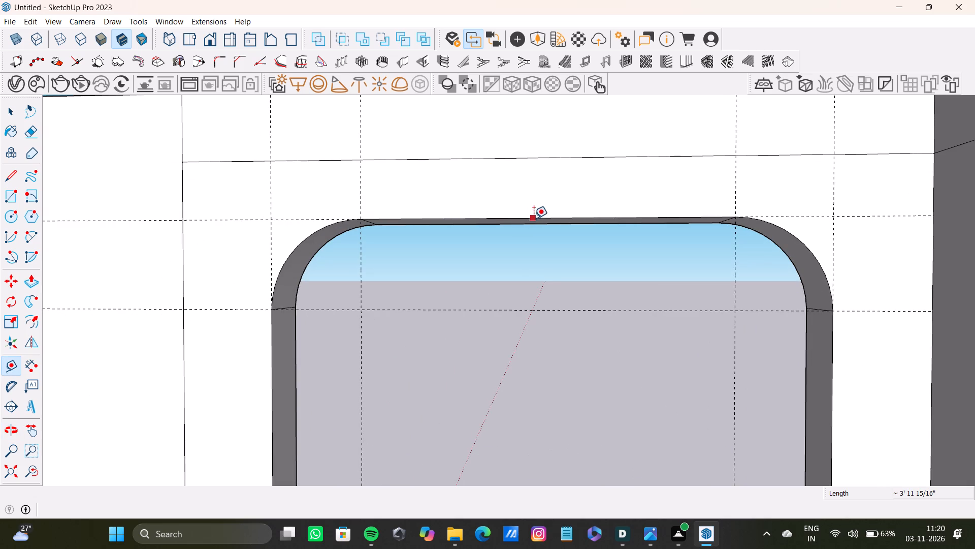
pyautogui.click(535, 217)
pyautogui.click(535, 313)
# Place a guide on the opening's side face about 1 13/16" below the line where the corner curve ends.
pyautogui.scroll(2, 276, 314)
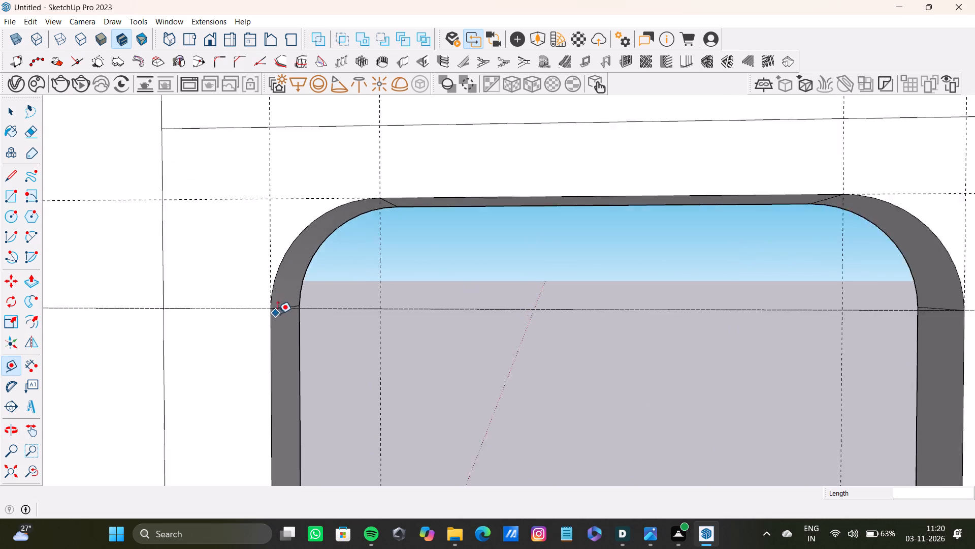
pyautogui.scroll(7, 278, 314)
pyautogui.moveTo(306, 320); pyautogui.dragTo(311, 382, button='middle')
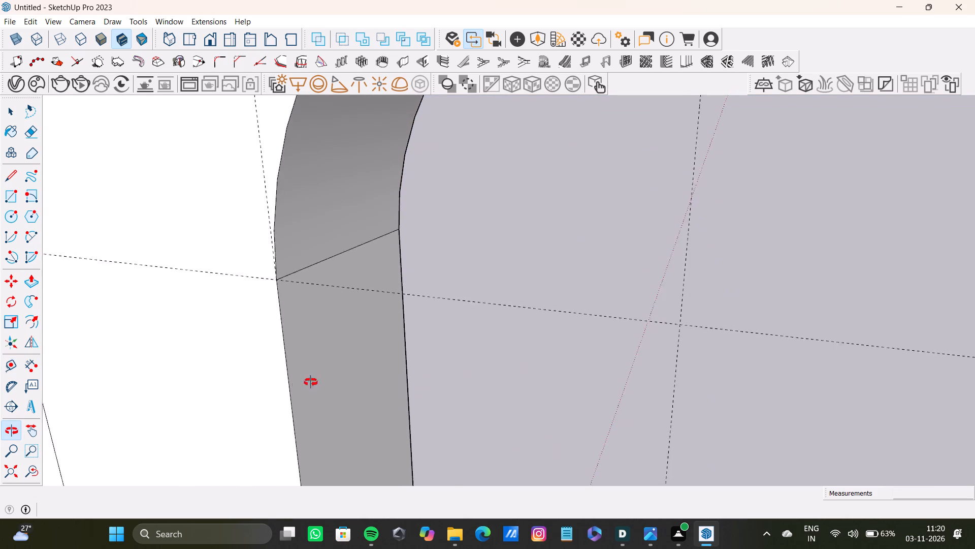
pyautogui.moveTo(311, 382); pyautogui.dragTo(212, 374, button='middle')
pyautogui.press('t')
pyautogui.click(359, 238)
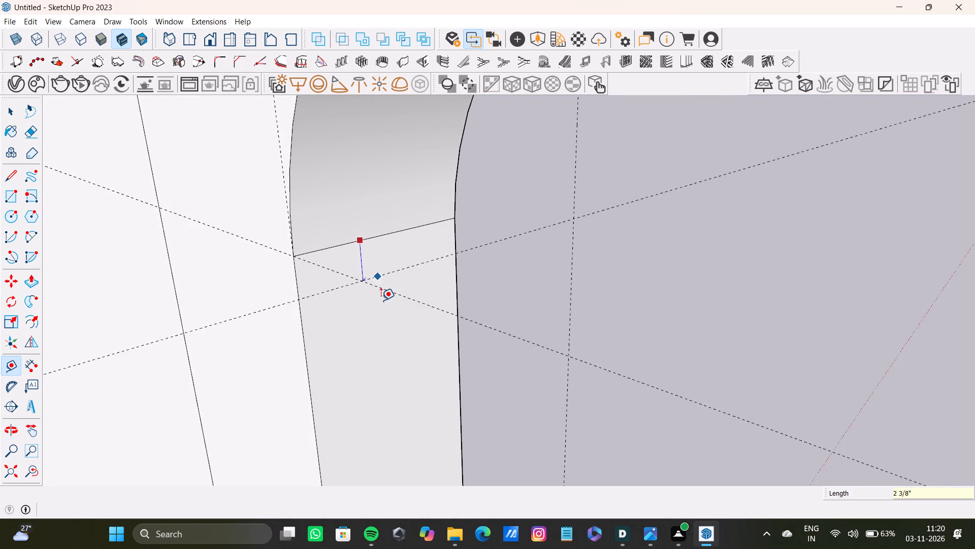
pyautogui.click(345, 291)
pyautogui.press('space')
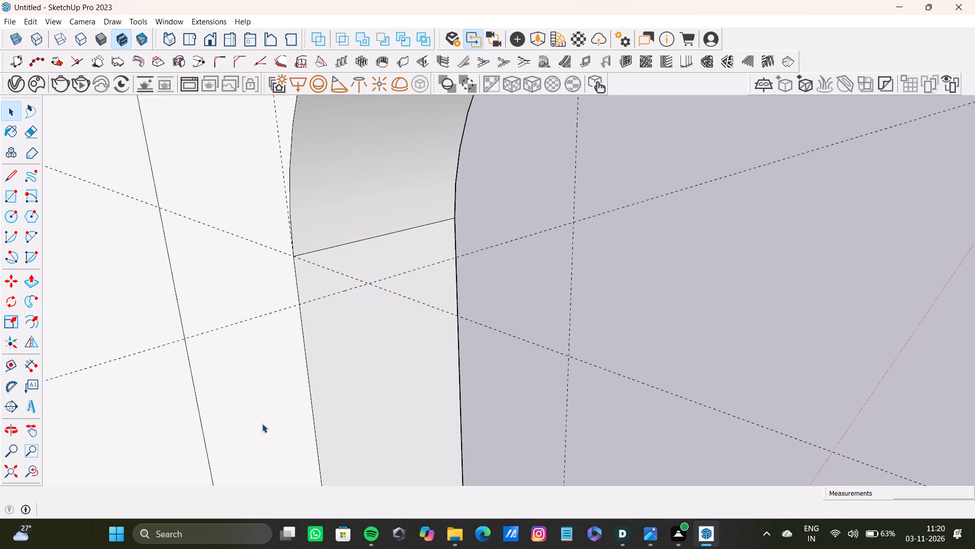
# Draw a rectangle across the side face's full depth, between the curve's end line and the guide below it.
pyautogui.press('r')
pyautogui.click(296, 254)
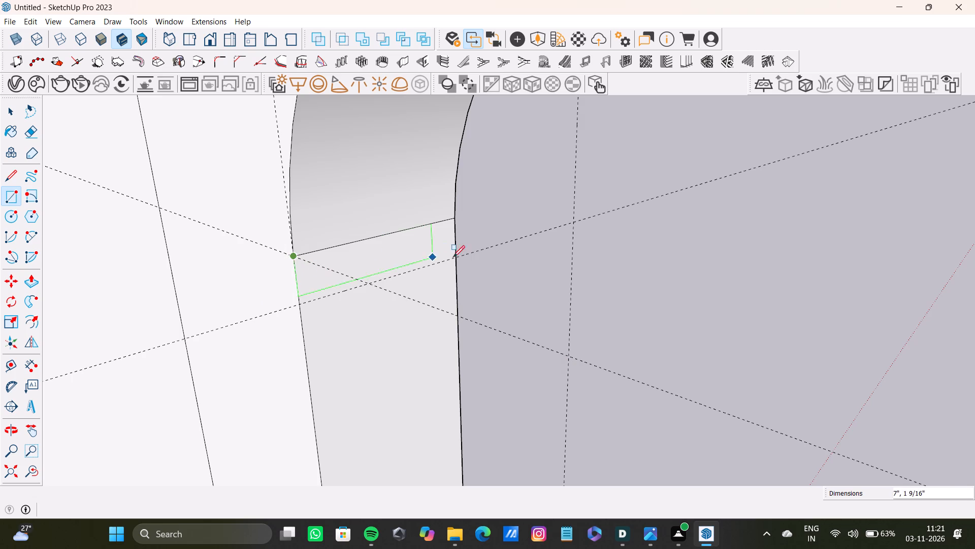
pyautogui.click(459, 254)
pyautogui.press('space')
# Push-pull the narrow rectangle across the opening to the opposite side, forming a horizontal bar below the rounded top.
pyautogui.click(422, 251)
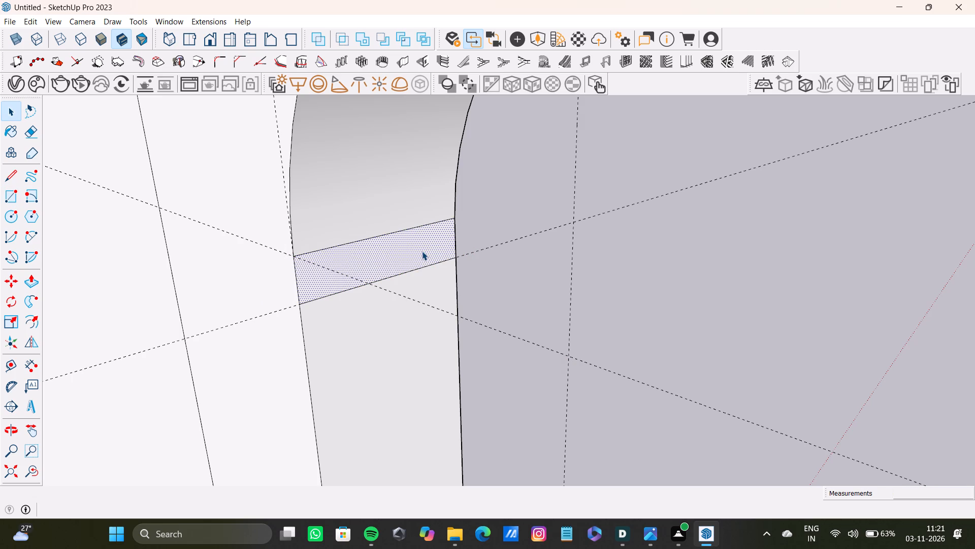
pyautogui.press('p')
pyautogui.moveTo(421, 251); pyautogui.dragTo(663, 285)
pyautogui.scroll(-13, 565, 323)
pyautogui.moveTo(477, 339); pyautogui.dragTo(478, 339, button='middle')
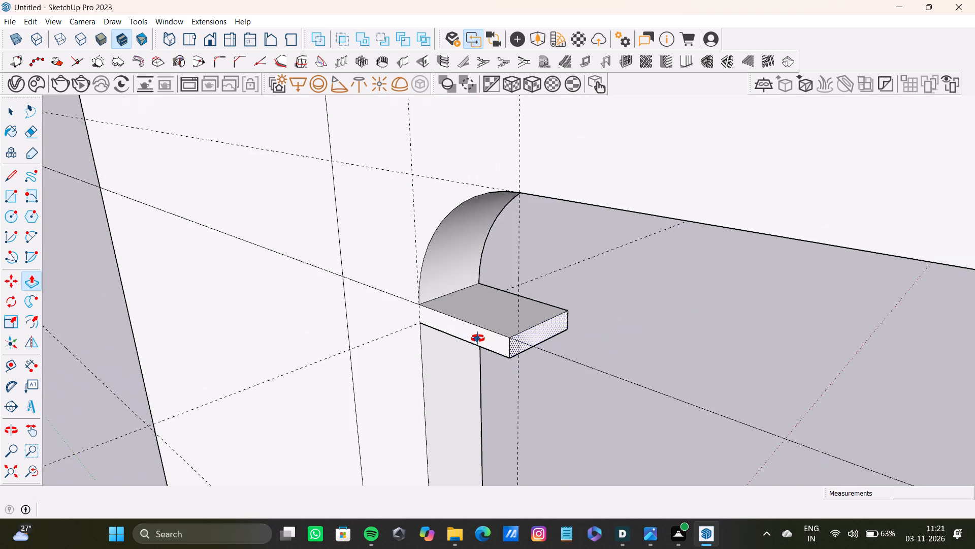
pyautogui.moveTo(478, 339); pyautogui.dragTo(557, 270, button='middle')
pyautogui.scroll(4, 468, 319)
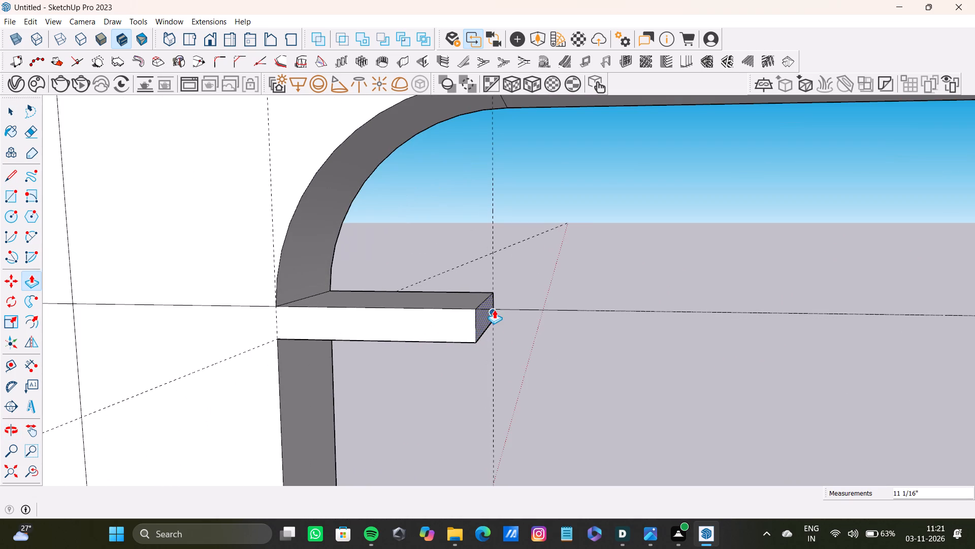
pyautogui.moveTo(478, 314); pyautogui.dragTo(635, 323)
pyautogui.scroll(-9, 631, 322)
pyautogui.keyDown('shift'); pyautogui.moveTo(623, 319); pyautogui.dragTo(266, 317, button='middle'); pyautogui.keyUp('shift')
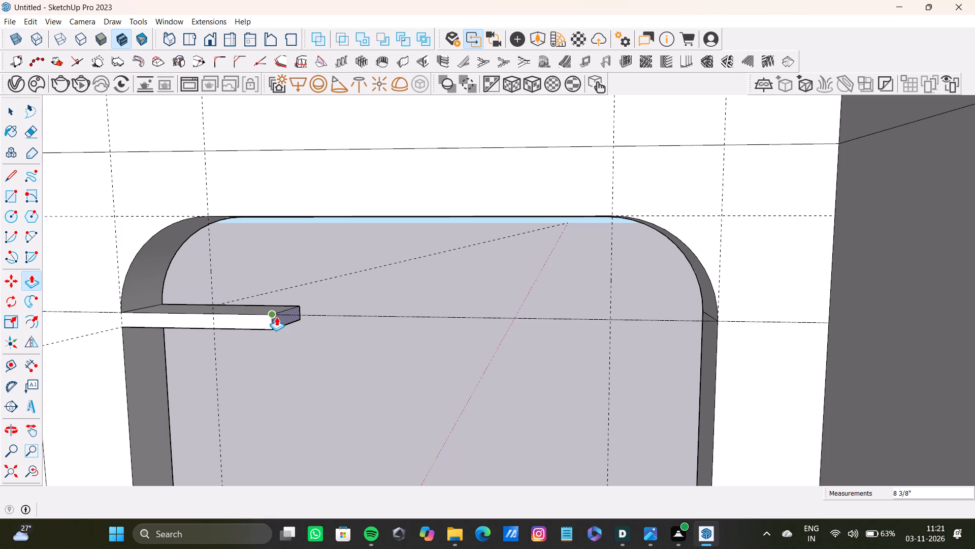
pyautogui.moveTo(276, 317); pyautogui.dragTo(743, 322)
pyautogui.scroll(-4, 362, 292)
# Draw a rectangle over the rounded gap above the bar, from the bar's end to the opposite guide intersection.
pyautogui.keyDown('shift'); pyautogui.moveTo(359, 288); pyautogui.dragTo(543, 273, button='middle'); pyautogui.keyUp('shift')
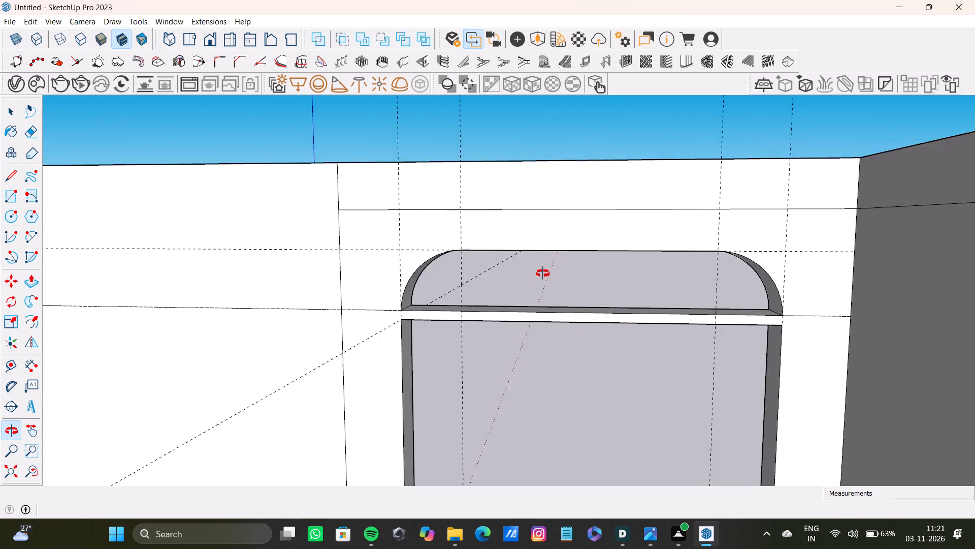
pyautogui.keyDown('shift'); pyautogui.moveTo(543, 273); pyautogui.dragTo(476, 246, button='middle'); pyautogui.keyUp('shift')
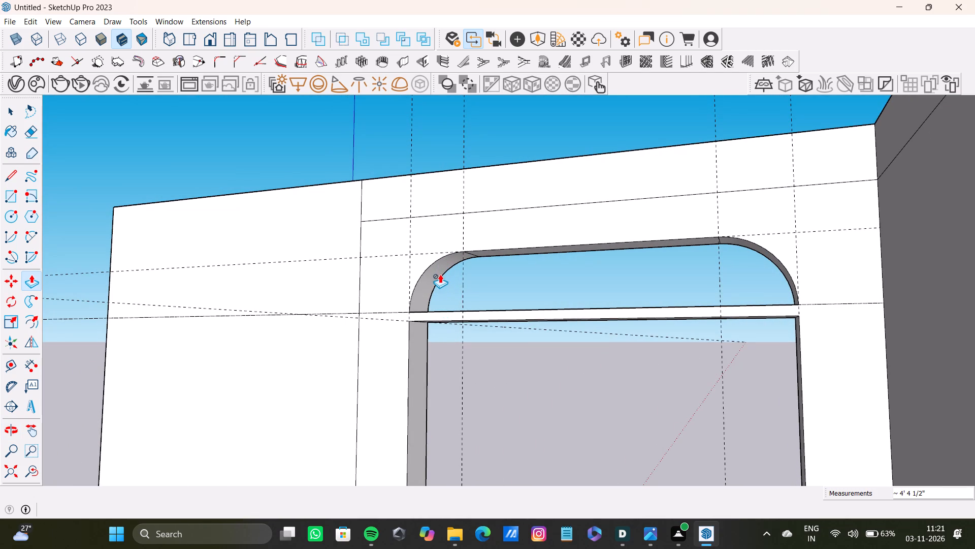
pyautogui.press('space')
pyautogui.press('r')
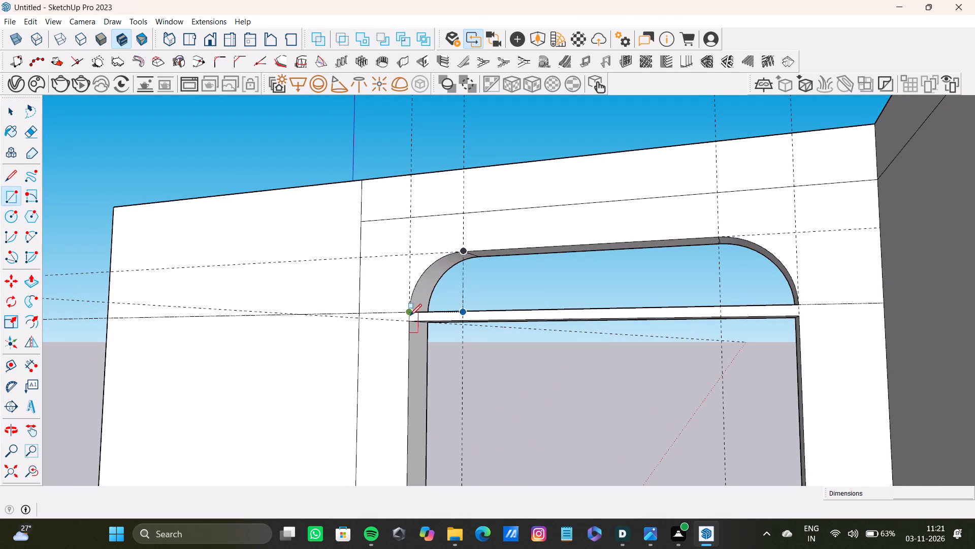
pyautogui.moveTo(409, 311); pyautogui.dragTo(417, 307)
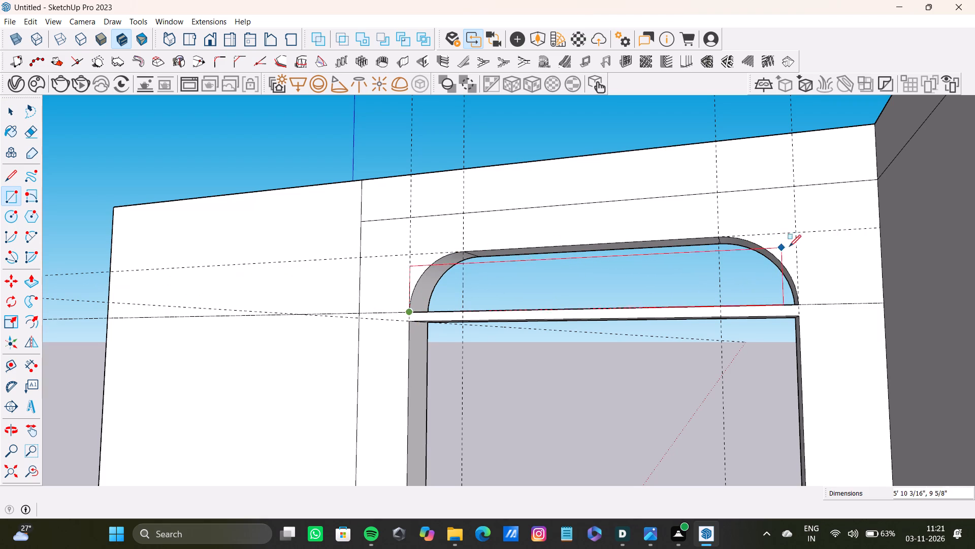
pyautogui.click(796, 232)
pyautogui.press('space')
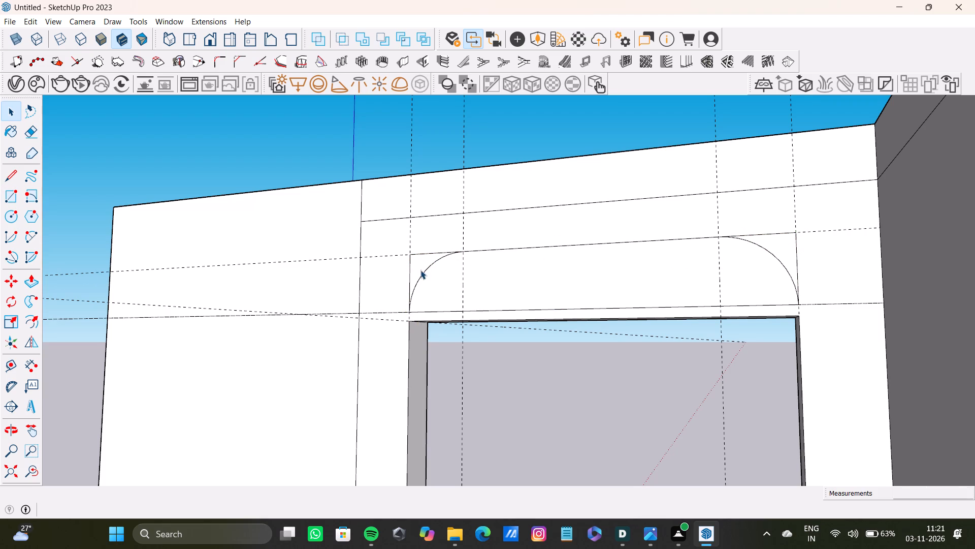
# Delete the rectangle's leftover straight edges outside both corner arcs, leaving only the rounded-top face.
pyautogui.click(428, 253)
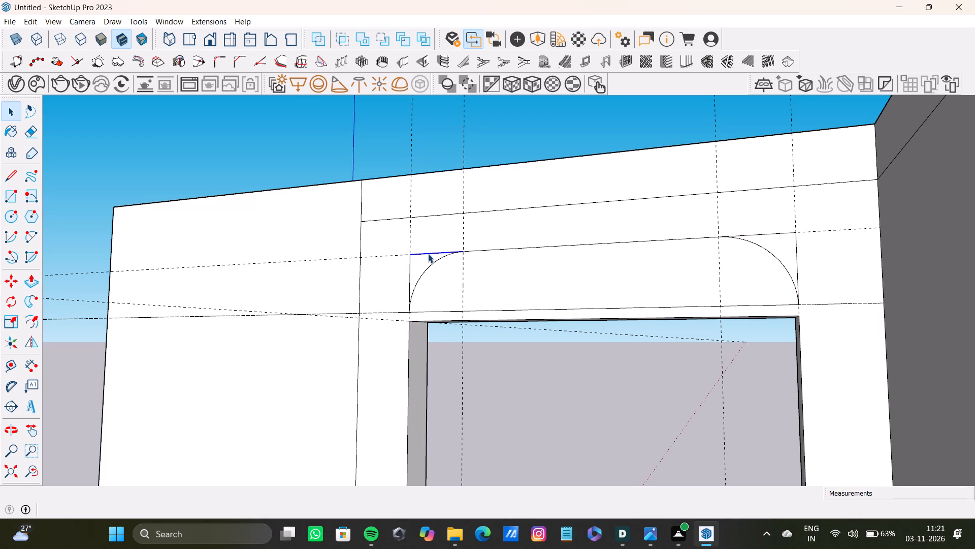
pyautogui.press('Delete')
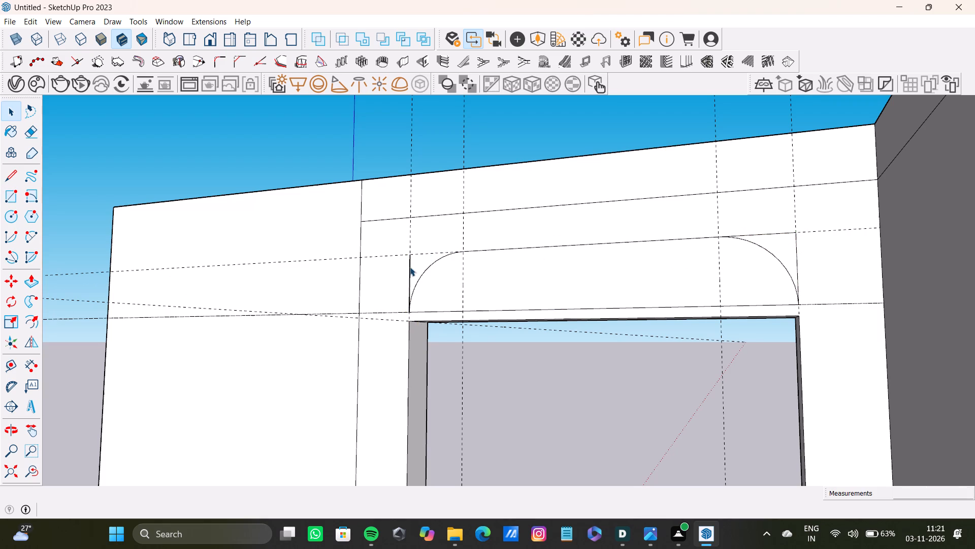
pyautogui.click(410, 267)
pyautogui.press('Delete')
pyautogui.click(762, 232)
pyautogui.click(767, 224)
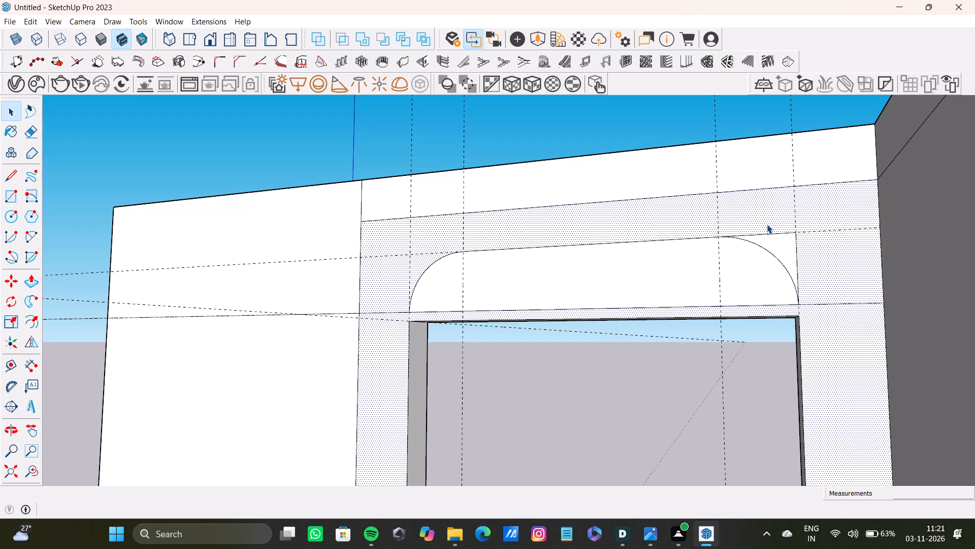
pyautogui.click(774, 233)
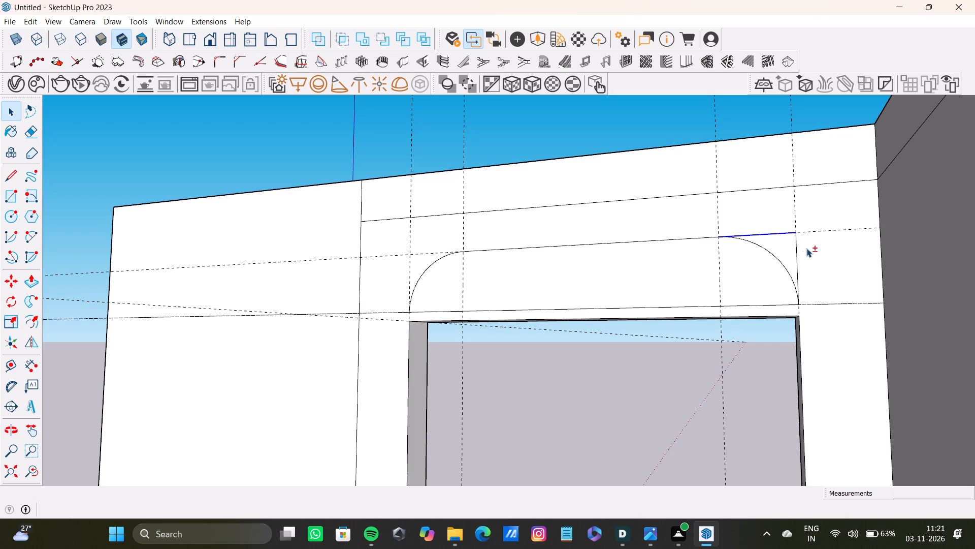
pyautogui.keyDown('shift'); pyautogui.click(796, 263); pyautogui.keyUp('shift')
pyautogui.hotkey('shift', 'Delete')
# Offset the rounded-top face's outline inward by about 1 inch to form a thin border.
pyautogui.click(648, 278)
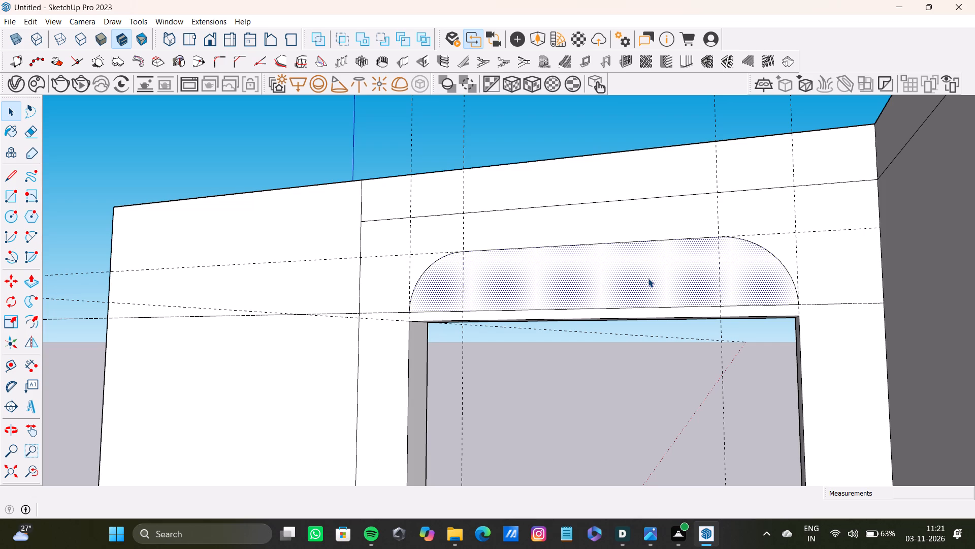
pyautogui.press('f')
pyautogui.moveTo(588, 272); pyautogui.dragTo(536, 255)
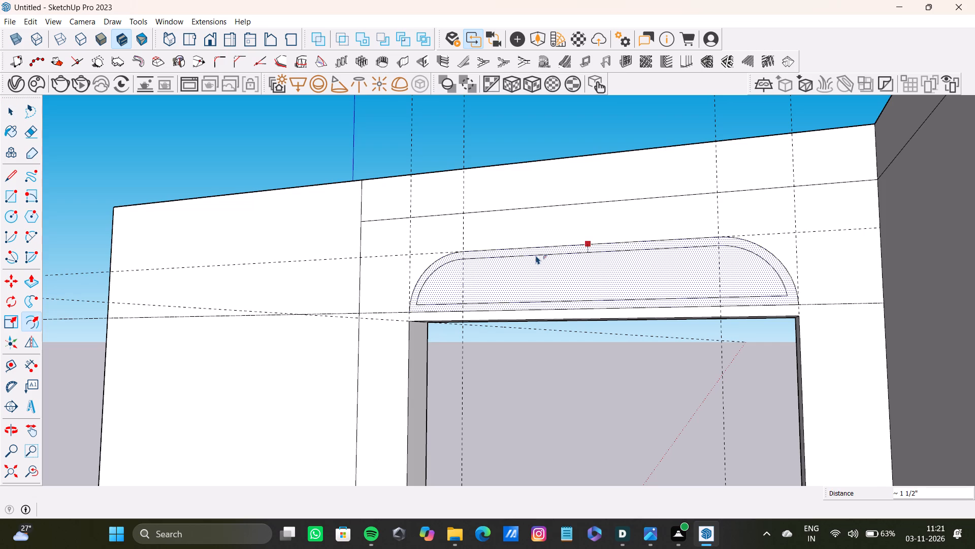
pyautogui.moveTo(536, 255); pyautogui.dragTo(536, 255)
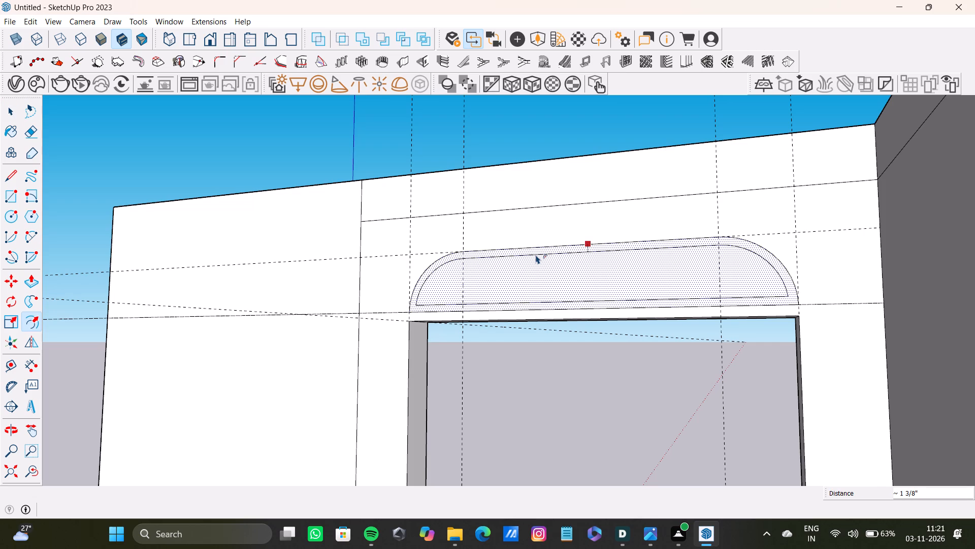
pyautogui.moveTo(536, 255); pyautogui.dragTo(535, 252)
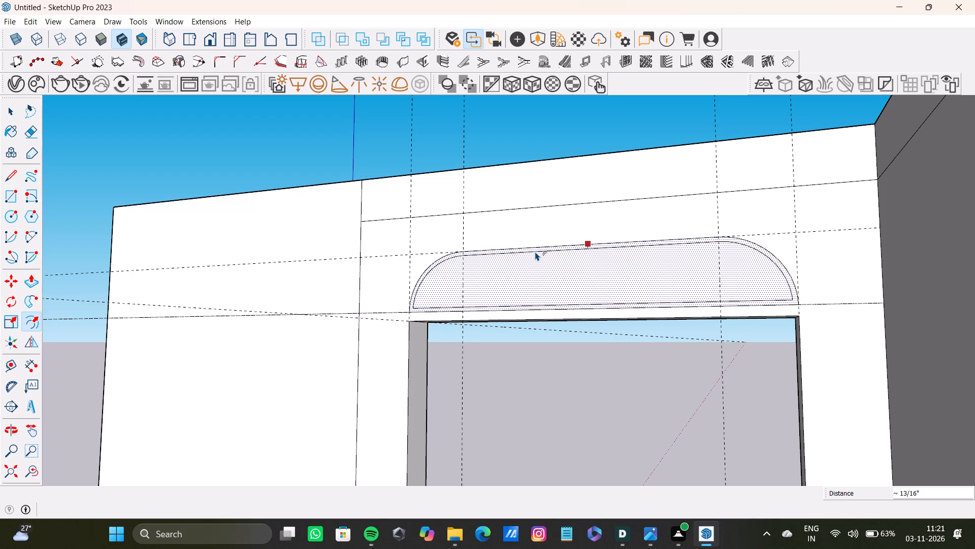
pyautogui.moveTo(535, 252); pyautogui.dragTo(536, 253)
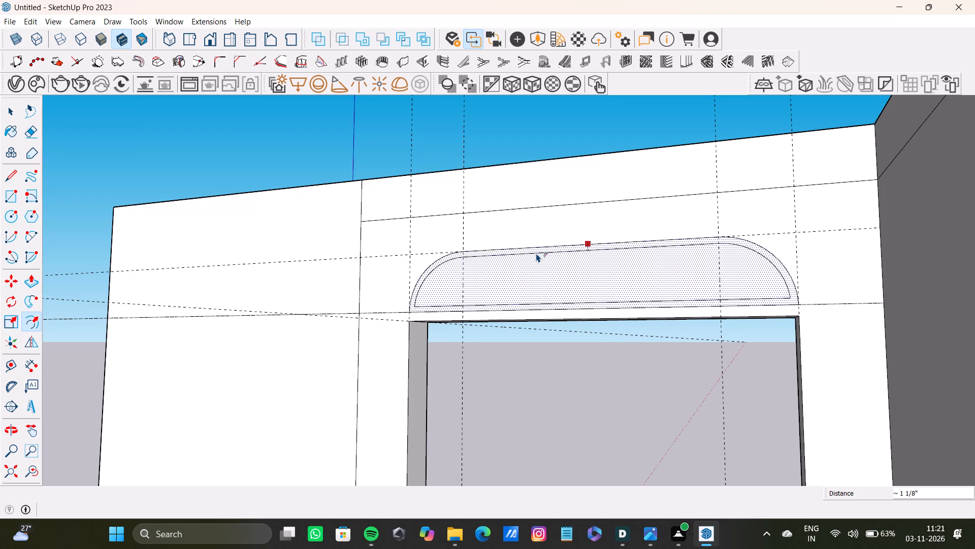
pyautogui.moveTo(536, 253); pyautogui.dragTo(537, 252)
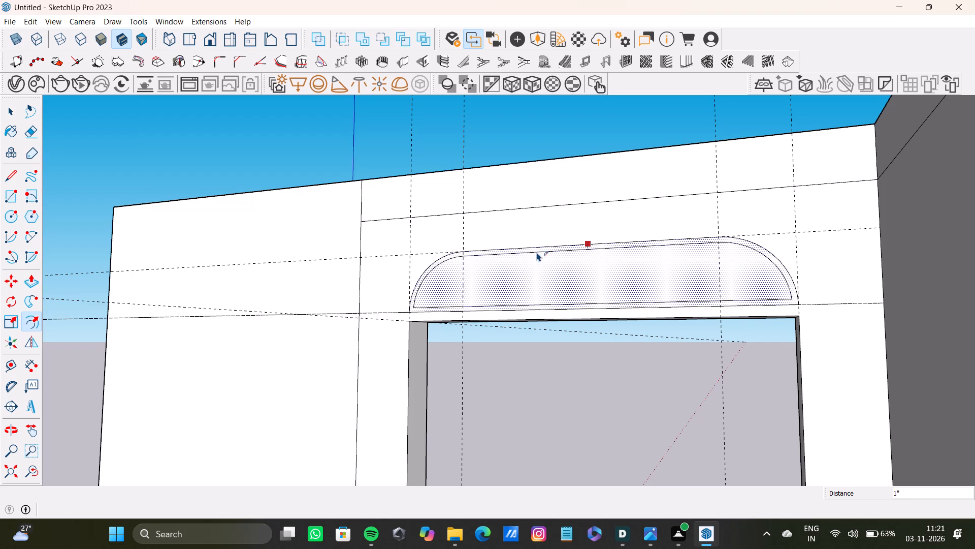
pyautogui.moveTo(537, 252); pyautogui.dragTo(538, 251)
pyautogui.press('space')
# Push-pull the thin border around the rounded-top face outward by 15/16" to make a raised frame.
pyautogui.scroll(6, 430, 269)
pyautogui.click(434, 264)
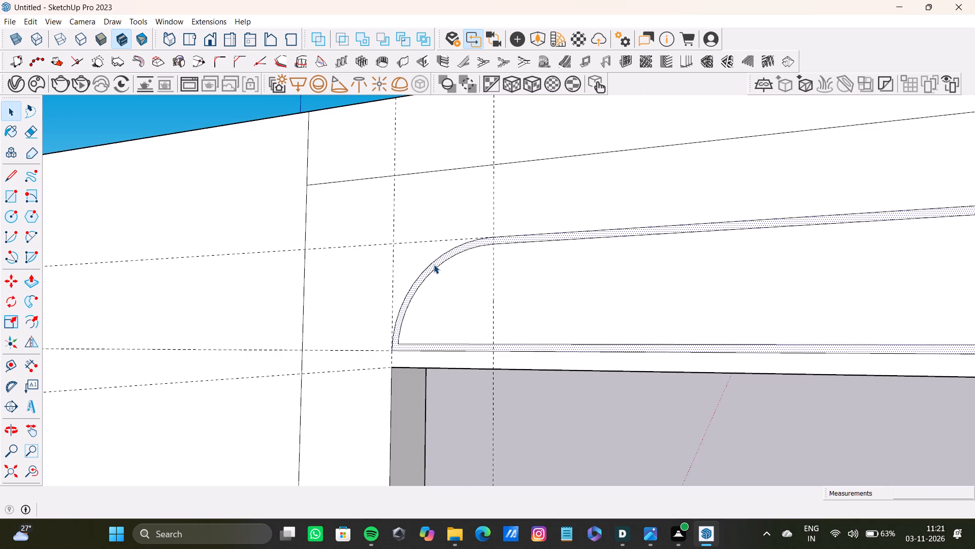
pyautogui.click(435, 264)
pyautogui.press('p')
pyautogui.click(436, 264)
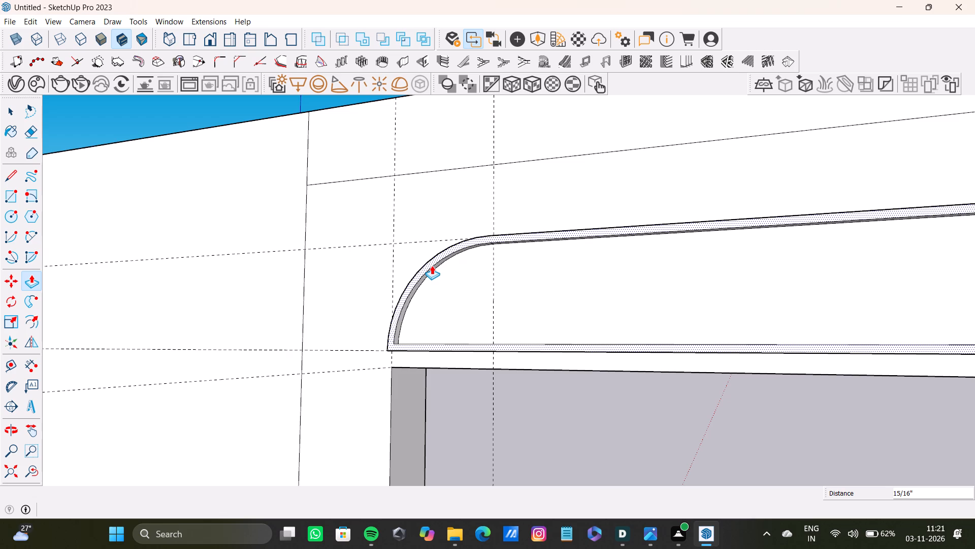
# Delete all guides in the model.
pyautogui.scroll(-17, 463, 278)
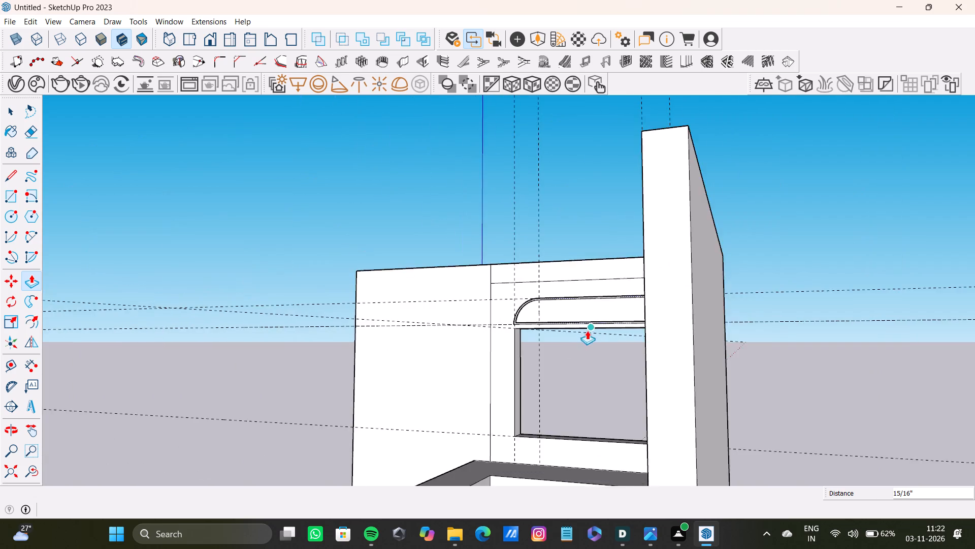
pyautogui.moveTo(587, 330); pyautogui.dragTo(734, 407, button='middle')
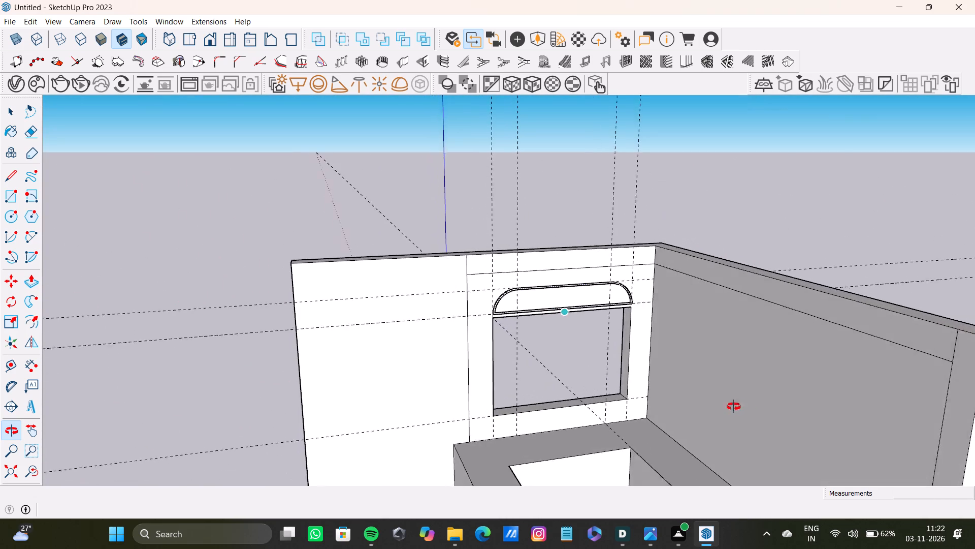
pyautogui.moveTo(734, 407); pyautogui.dragTo(676, 361, button='middle')
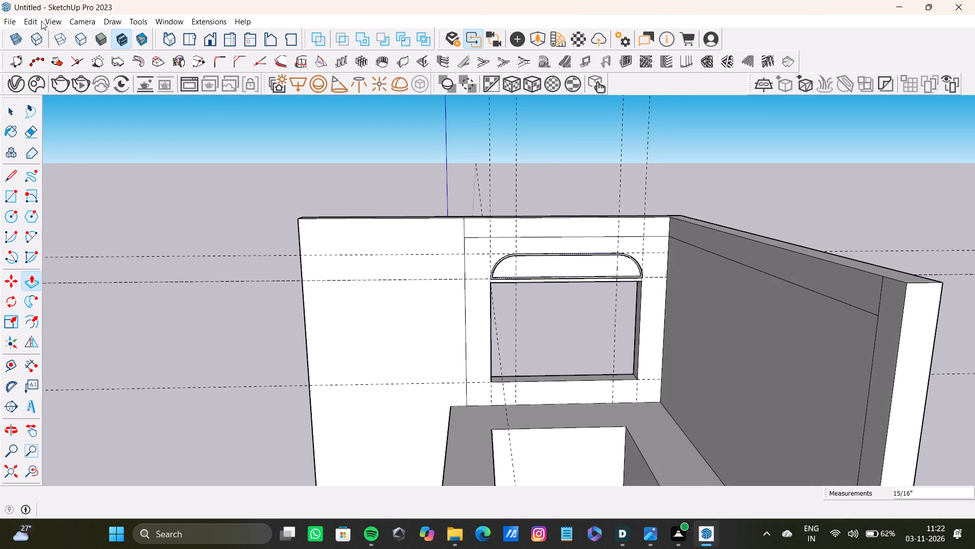
pyautogui.click(36, 22)
pyautogui.click(75, 127)
# Push-pull the inner side face of the U-shaped block's wall-side arm toward the open floor, past its plinth.
pyautogui.scroll(-3, 331, 308)
pyautogui.moveTo(356, 337); pyautogui.dragTo(681, 342, button='middle')
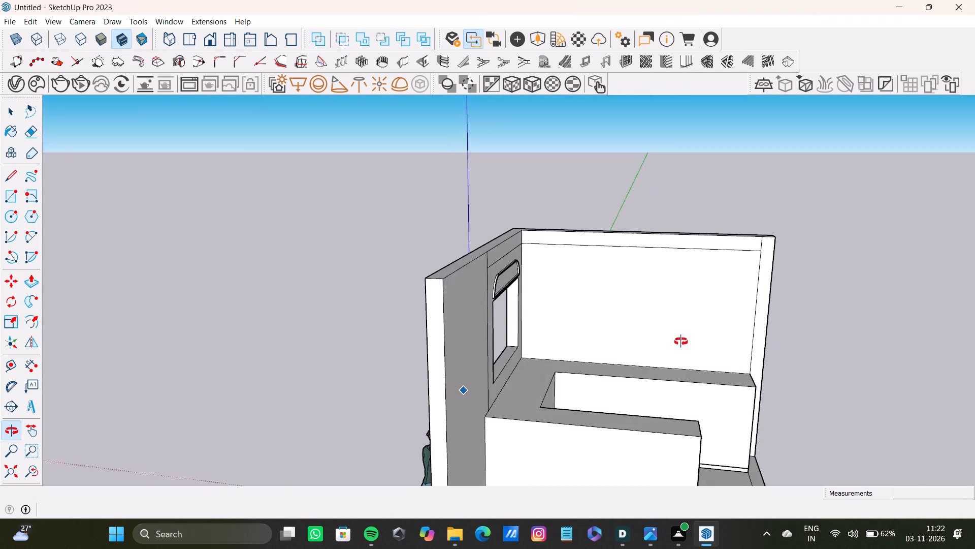
pyautogui.moveTo(681, 342); pyautogui.dragTo(680, 339, button='middle')
pyautogui.keyDown('shift'); pyautogui.scroll(-4, 605, 321); pyautogui.keyUp('shift')
pyautogui.keyDown('shift'); pyautogui.moveTo(602, 321); pyautogui.dragTo(268, 347, button='middle'); pyautogui.keyUp('shift')
pyautogui.scroll(1, 268, 347)
pyautogui.scroll(-4, 272, 346)
pyautogui.keyDown('shift'); pyautogui.moveTo(282, 345); pyautogui.dragTo(299, 398, button='middle'); pyautogui.keyUp('shift')
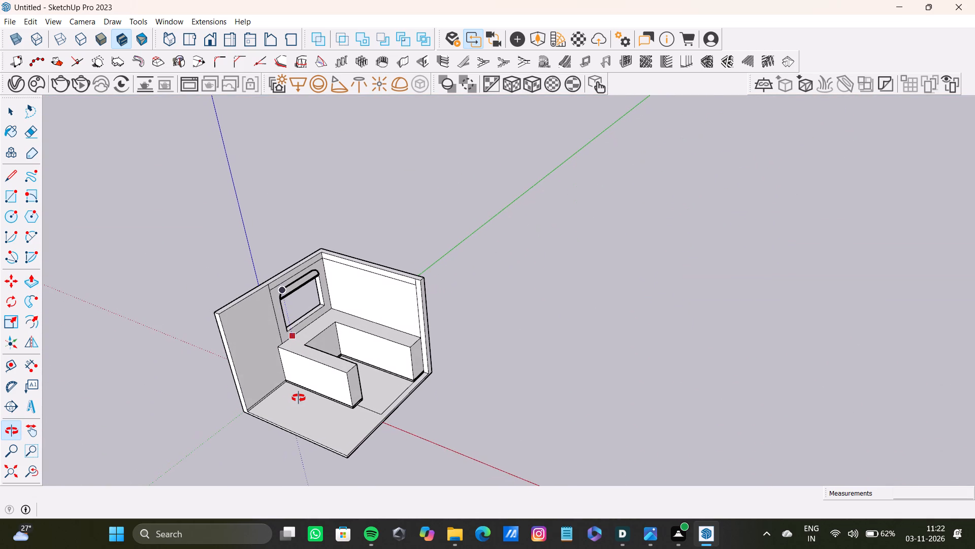
pyautogui.keyDown('shift'); pyautogui.moveTo(299, 398); pyautogui.dragTo(327, 393, button='middle'); pyautogui.keyUp('shift')
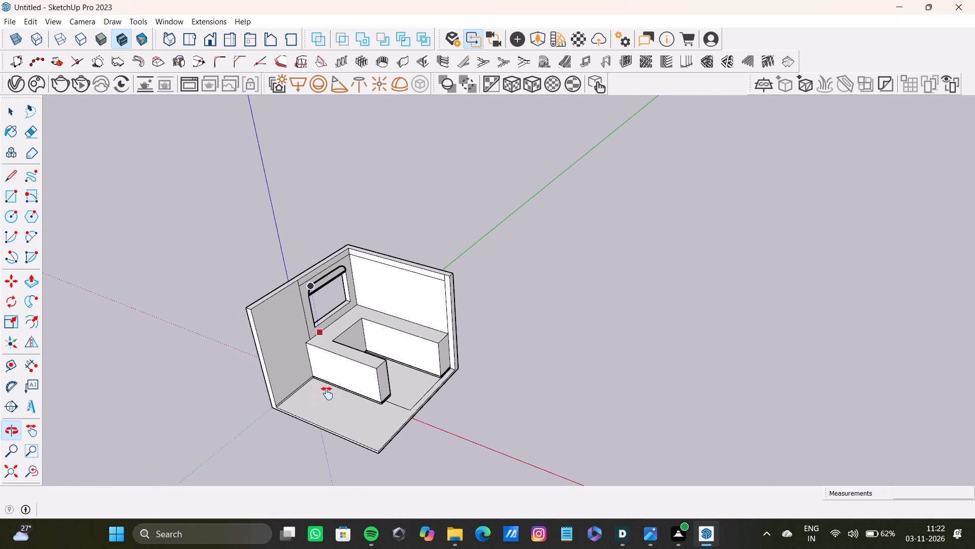
pyautogui.keyDown('shift'); pyautogui.moveTo(327, 393); pyautogui.dragTo(199, 395, button='middle'); pyautogui.keyUp('shift')
pyautogui.scroll(8, 413, 347)
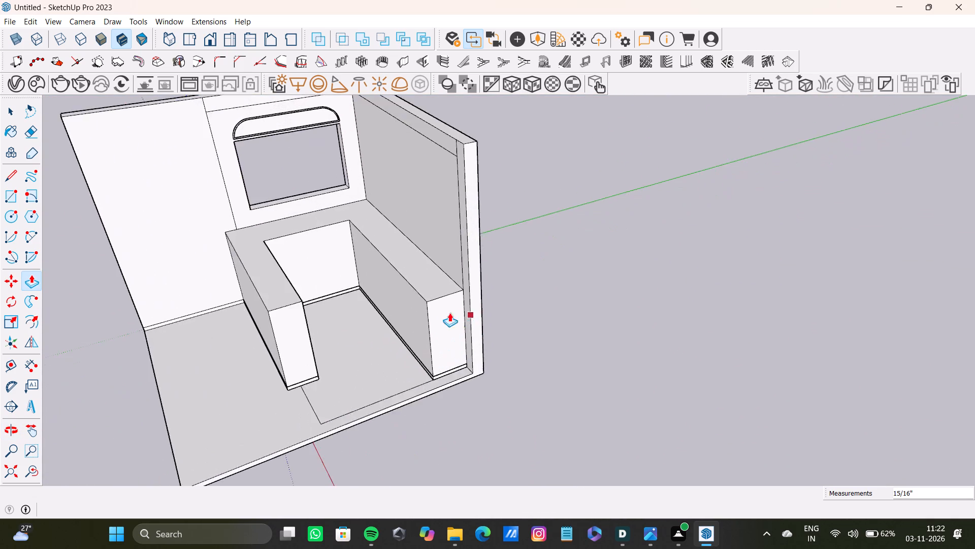
pyautogui.scroll(9, 449, 313)
pyautogui.press('space')
pyautogui.click(414, 299)
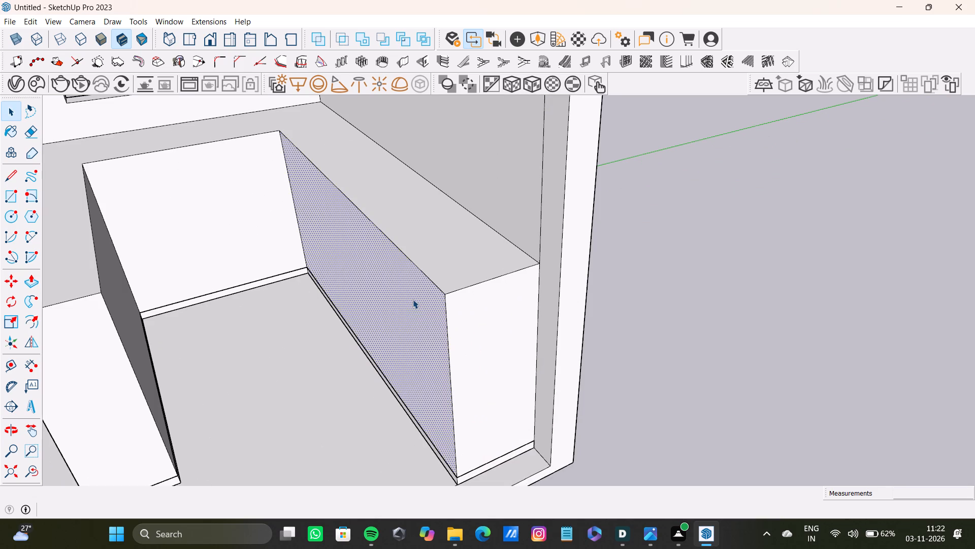
pyautogui.press('p')
pyautogui.moveTo(412, 299); pyautogui.dragTo(383, 312)
# Draw a tangent arc of about 10 3/8" radius across the inner free-end corner of the wall-side arm's top face.
pyautogui.scroll(-4, 384, 311)
pyautogui.moveTo(385, 313); pyautogui.dragTo(409, 346, button='middle')
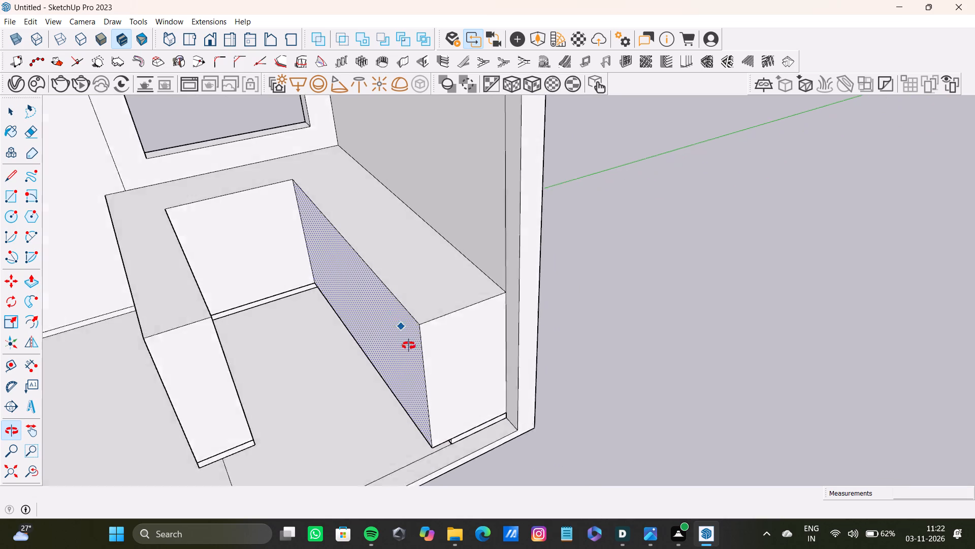
pyautogui.moveTo(409, 346); pyautogui.dragTo(462, 389, button='middle')
pyautogui.press('a')
pyautogui.scroll(7, 465, 347)
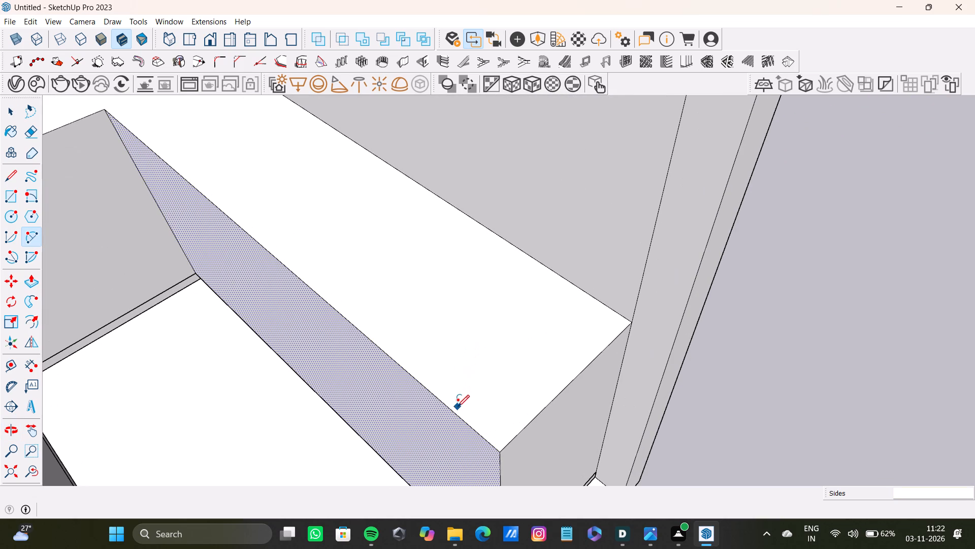
pyautogui.click(451, 406)
pyautogui.click(547, 404)
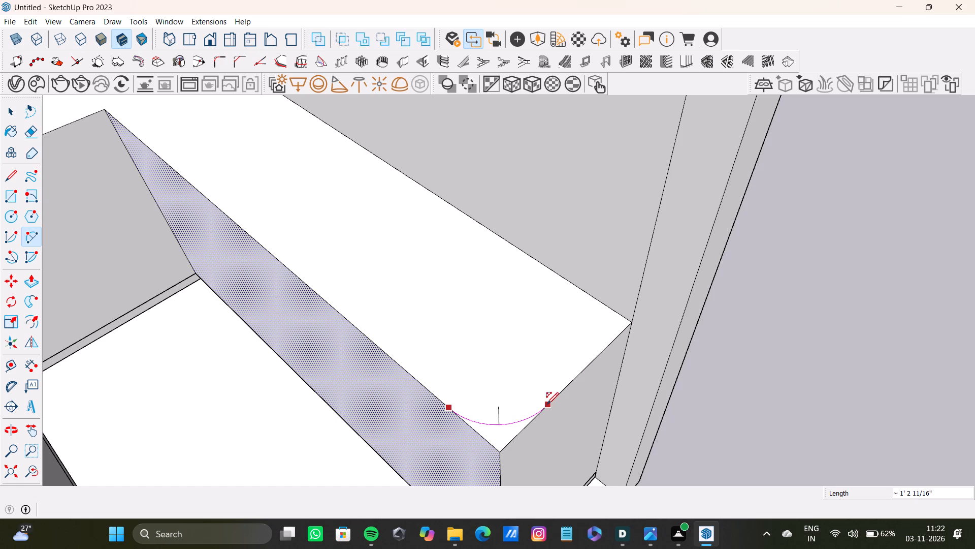
pyautogui.click(492, 426)
pyautogui.press('space')
# Push-pull the small corner piece outside the arc down through the arm's full height, leaving a rounded vertical corner.
pyautogui.click(506, 435)
pyautogui.press('p')
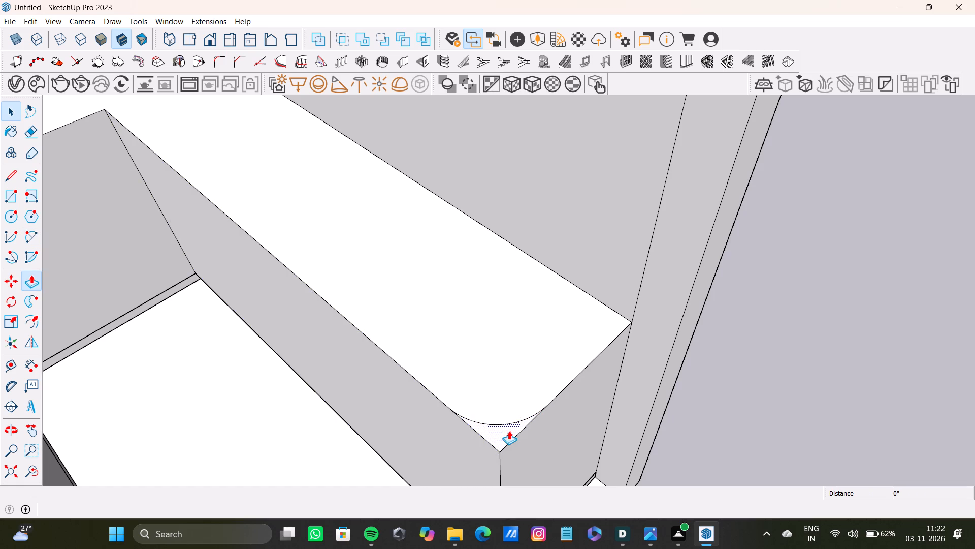
pyautogui.scroll(-3, 506, 424)
pyautogui.keyDown('shift'); pyautogui.moveTo(504, 422); pyautogui.dragTo(476, 313, button='middle'); pyautogui.keyUp('shift')
pyautogui.scroll(3, 468, 320)
pyautogui.moveTo(471, 320); pyautogui.dragTo(481, 411)
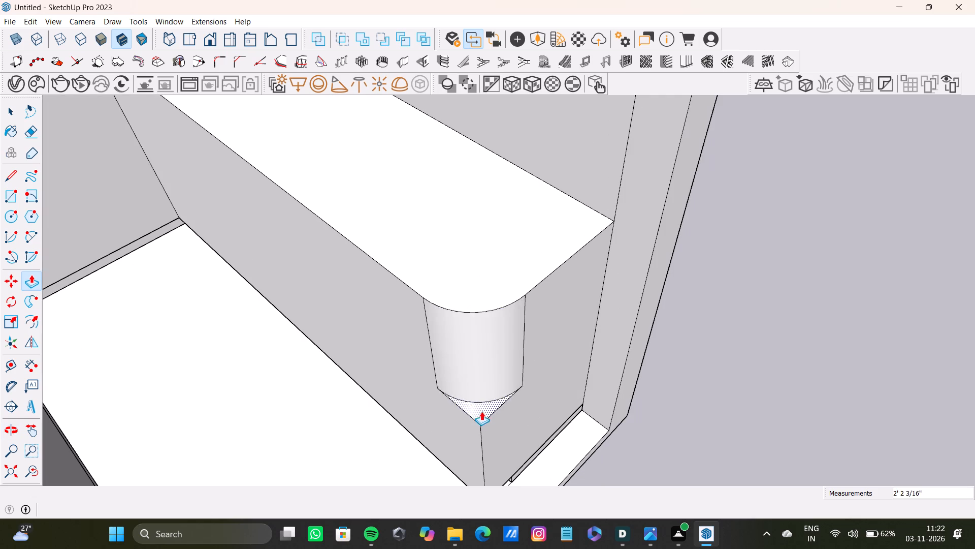
pyautogui.moveTo(481, 411); pyautogui.dragTo(481, 413)
pyautogui.scroll(-3, 480, 406)
pyautogui.keyDown('shift'); pyautogui.moveTo(479, 406); pyautogui.dragTo(448, 322, button='middle'); pyautogui.keyUp('shift')
pyautogui.moveTo(449, 325); pyautogui.dragTo(470, 428)
# Push-pull the outer side face of the opposite arm outward by about 1' 2 13/16".
pyautogui.scroll(-4, 440, 388)
pyautogui.scroll(1, 440, 388)
pyautogui.moveTo(438, 385); pyautogui.dragTo(411, 364, button='middle')
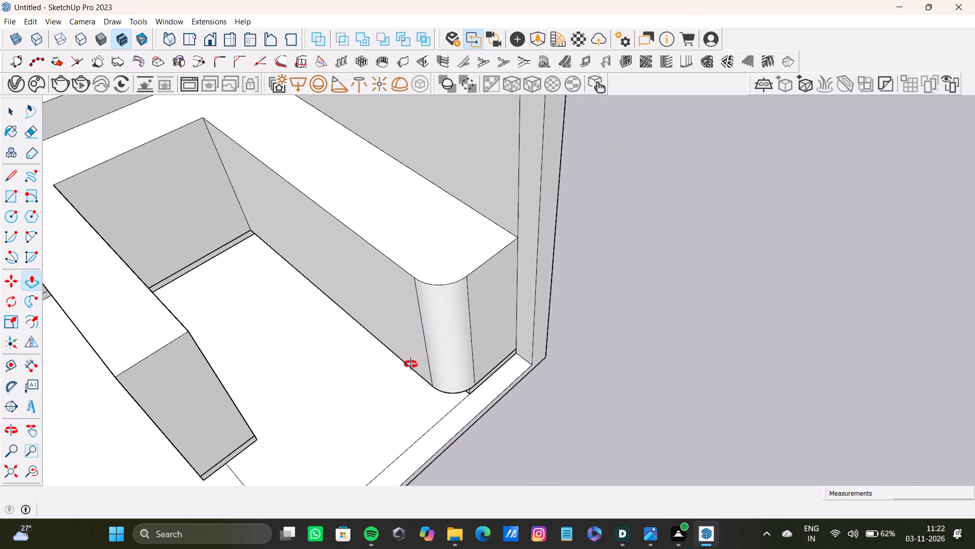
pyautogui.moveTo(411, 364); pyautogui.dragTo(303, 304, button='middle')
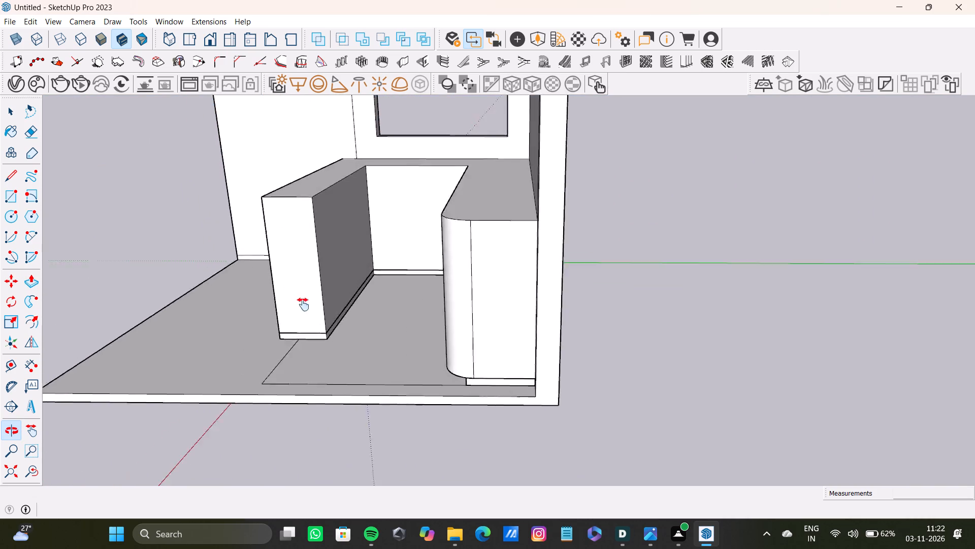
pyautogui.moveTo(303, 304); pyautogui.dragTo(500, 373, button='middle')
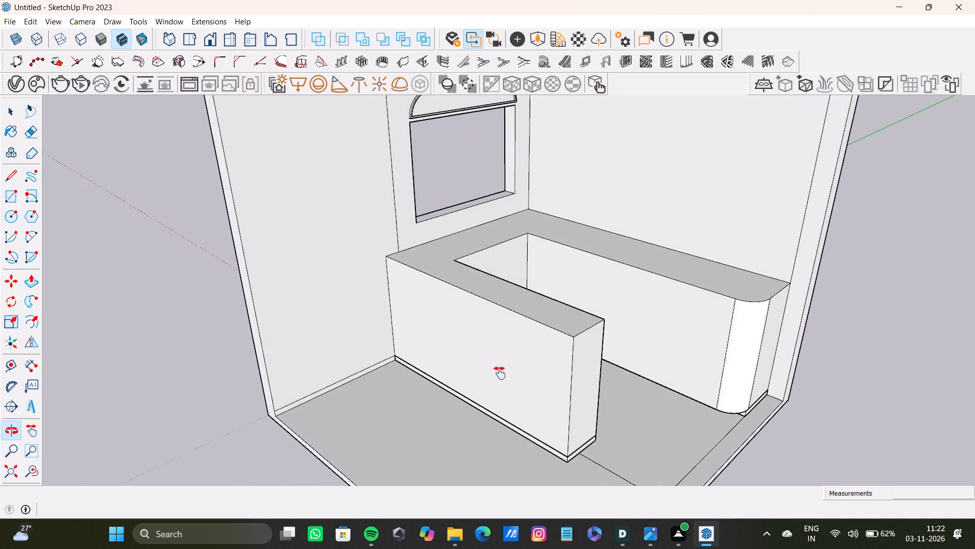
pyautogui.moveTo(500, 373); pyautogui.dragTo(478, 378, button='middle')
pyautogui.press('space')
pyautogui.click(471, 353)
pyautogui.press('p')
pyautogui.moveTo(471, 353); pyautogui.dragTo(446, 365)
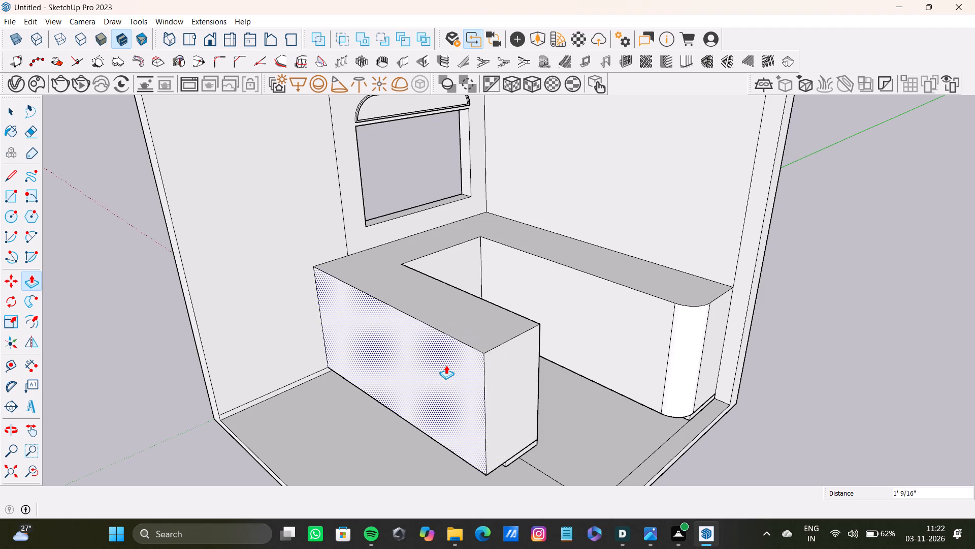
pyautogui.moveTo(446, 365); pyautogui.dragTo(442, 367)
# Push-pull the inner side face of that widened arm back by about 6 11/16", exposing the plinth beneath it.
pyautogui.scroll(-1, 505, 362)
pyautogui.moveTo(504, 364); pyautogui.dragTo(294, 372, button='middle')
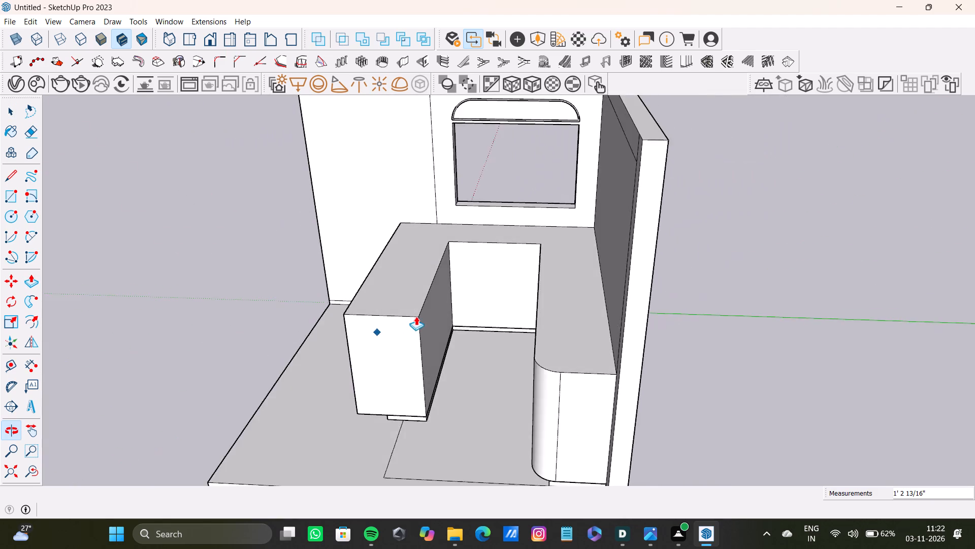
pyautogui.scroll(6, 416, 315)
pyautogui.press('space')
pyautogui.click(442, 336)
pyautogui.press('p')
pyautogui.moveTo(442, 336); pyautogui.dragTo(433, 335)
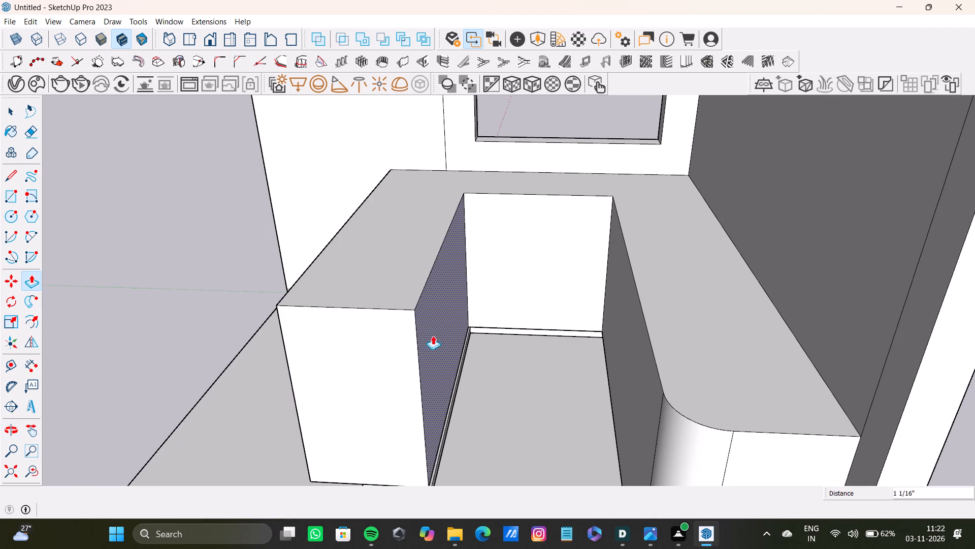
pyautogui.moveTo(433, 335); pyautogui.dragTo(419, 328)
# Inside the plinth group, push-pull the exposed inner side face back flush with the arm above, and exit the group.
pyautogui.scroll(-3, 420, 327)
pyautogui.keyDown('shift'); pyautogui.moveTo(421, 327); pyautogui.dragTo(413, 233, button='middle'); pyautogui.keyUp('shift')
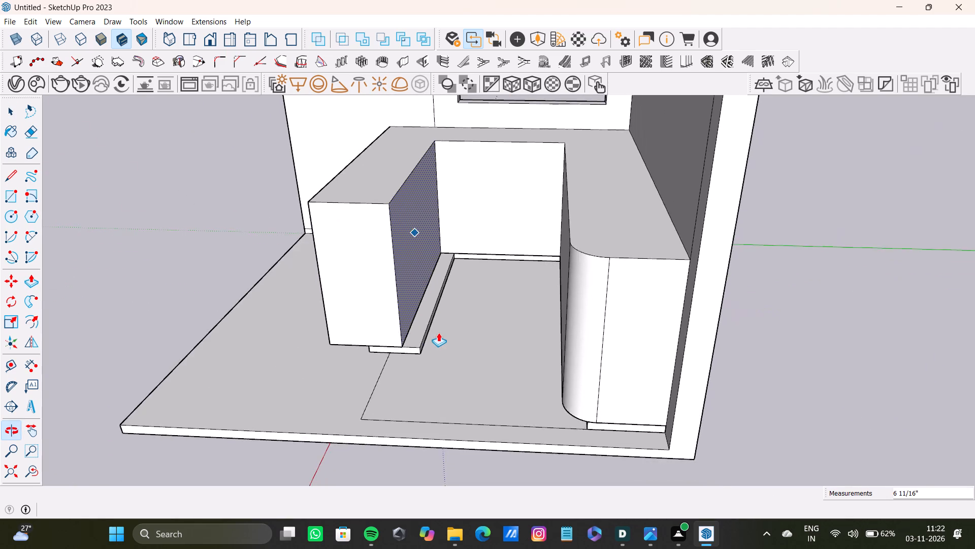
pyautogui.scroll(17, 438, 341)
pyautogui.press('space')
pyautogui.click(392, 349)
pyautogui.tripleClick(393, 349)
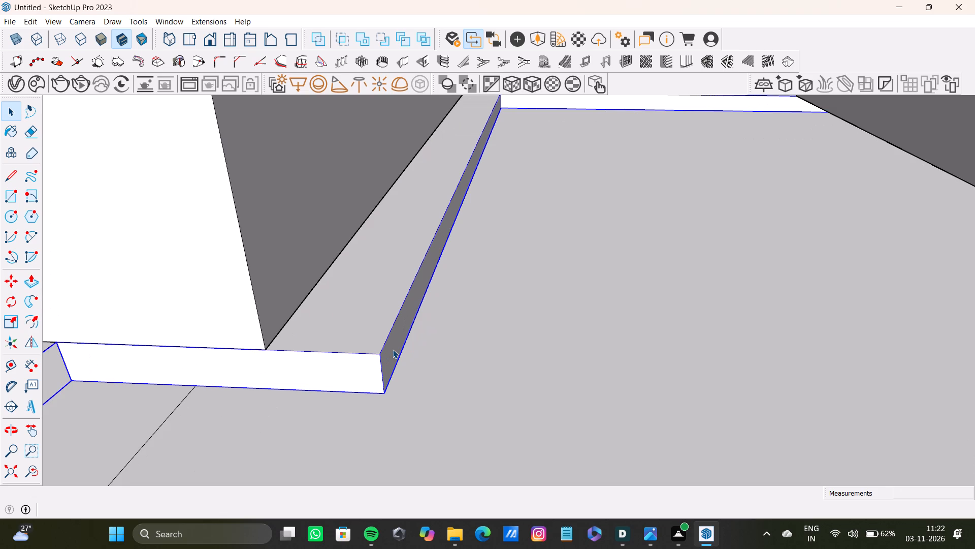
pyautogui.doubleClick(394, 349)
pyautogui.tripleClick(395, 359)
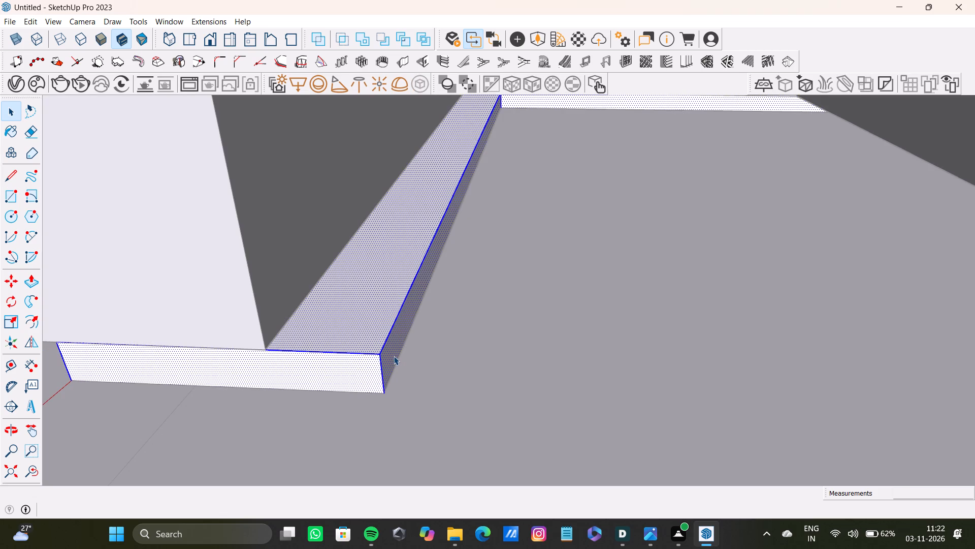
pyautogui.press('p')
pyautogui.moveTo(392, 363); pyautogui.dragTo(281, 340)
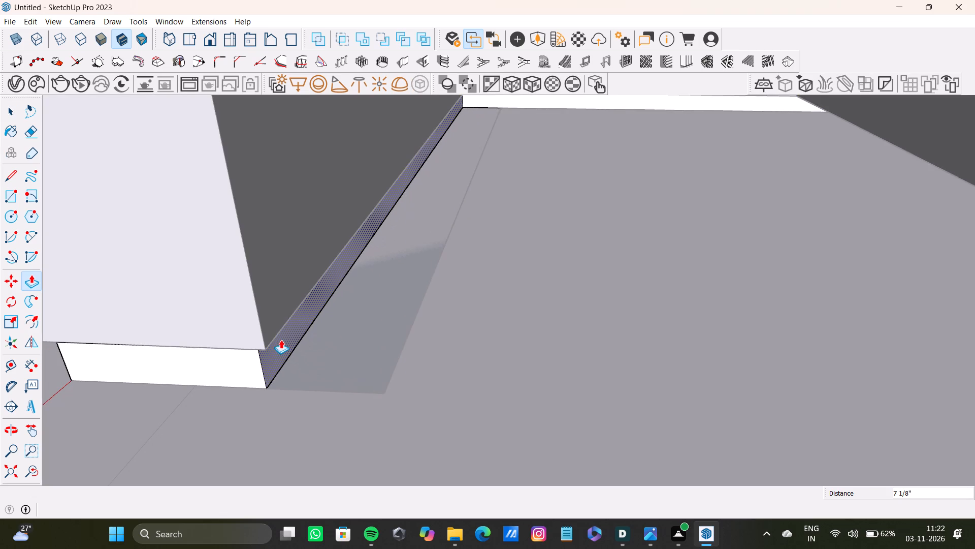
pyautogui.moveTo(281, 340); pyautogui.dragTo(276, 330)
pyautogui.press('space')
pyautogui.click(434, 376)
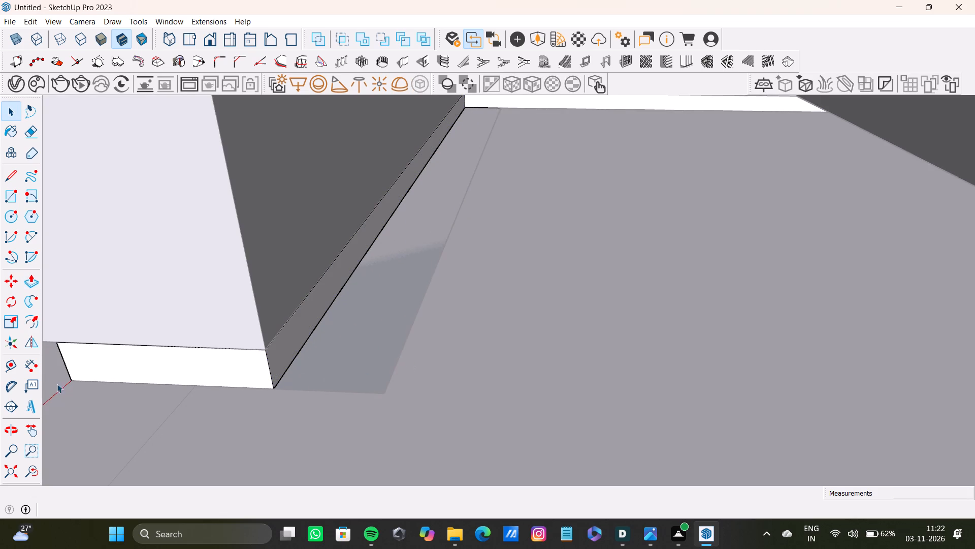
pyautogui.click(43, 375)
pyautogui.scroll(-20, 128, 363)
pyautogui.scroll(-8, 128, 363)
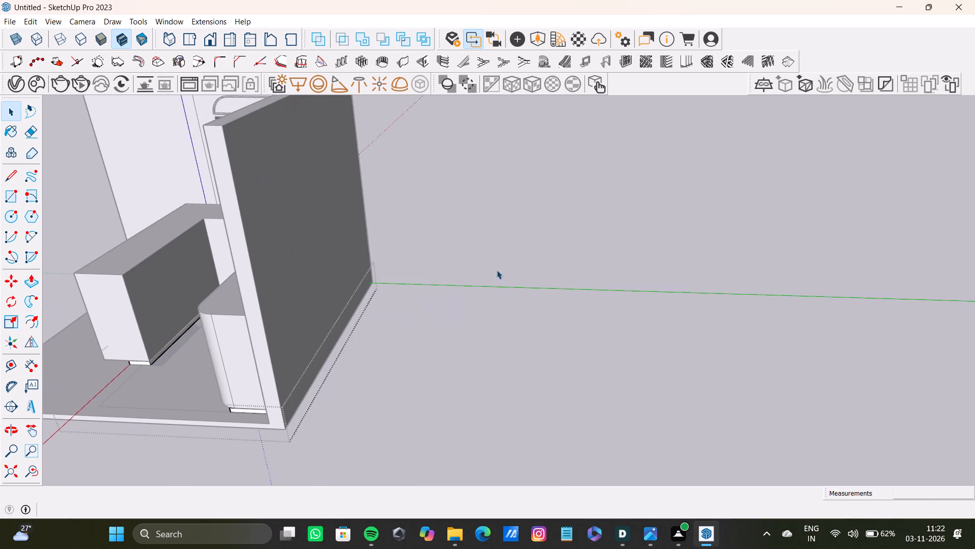
pyautogui.click(497, 263)
pyautogui.scroll(13, 146, 372)
pyautogui.scroll(-9, 178, 344)
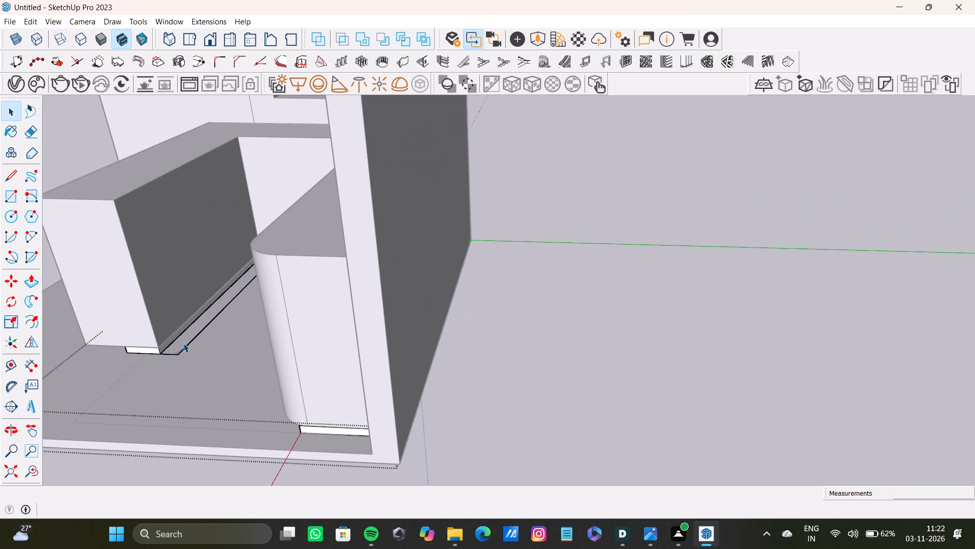
pyautogui.click(661, 197)
pyautogui.scroll(8, 236, 366)
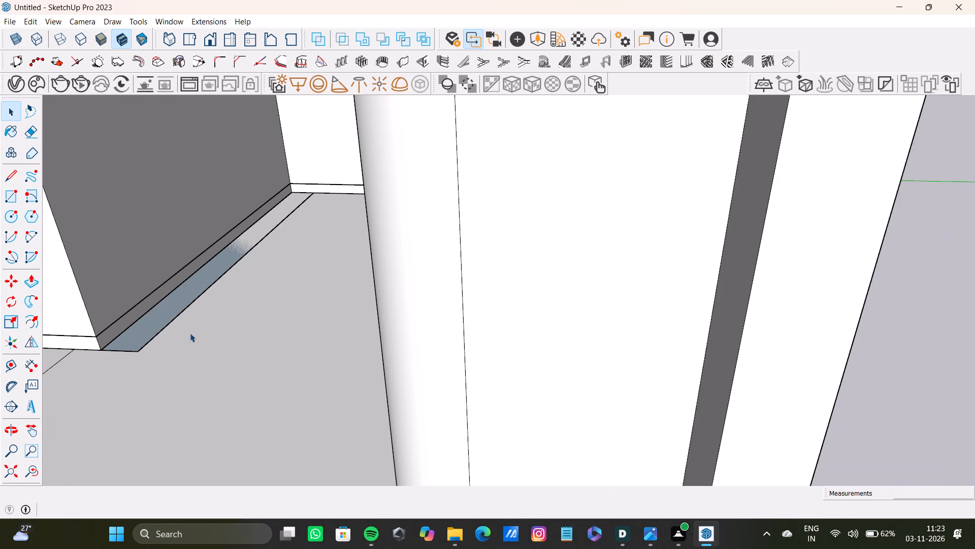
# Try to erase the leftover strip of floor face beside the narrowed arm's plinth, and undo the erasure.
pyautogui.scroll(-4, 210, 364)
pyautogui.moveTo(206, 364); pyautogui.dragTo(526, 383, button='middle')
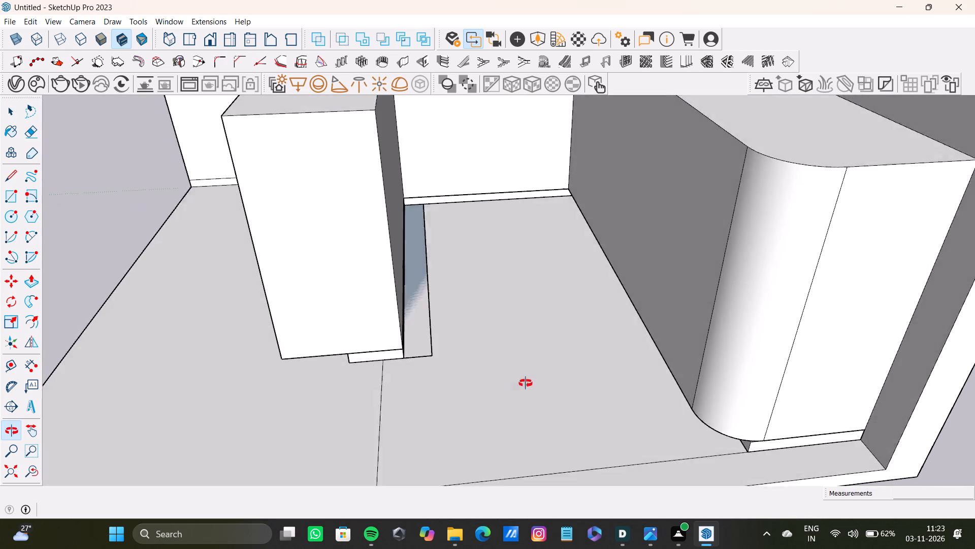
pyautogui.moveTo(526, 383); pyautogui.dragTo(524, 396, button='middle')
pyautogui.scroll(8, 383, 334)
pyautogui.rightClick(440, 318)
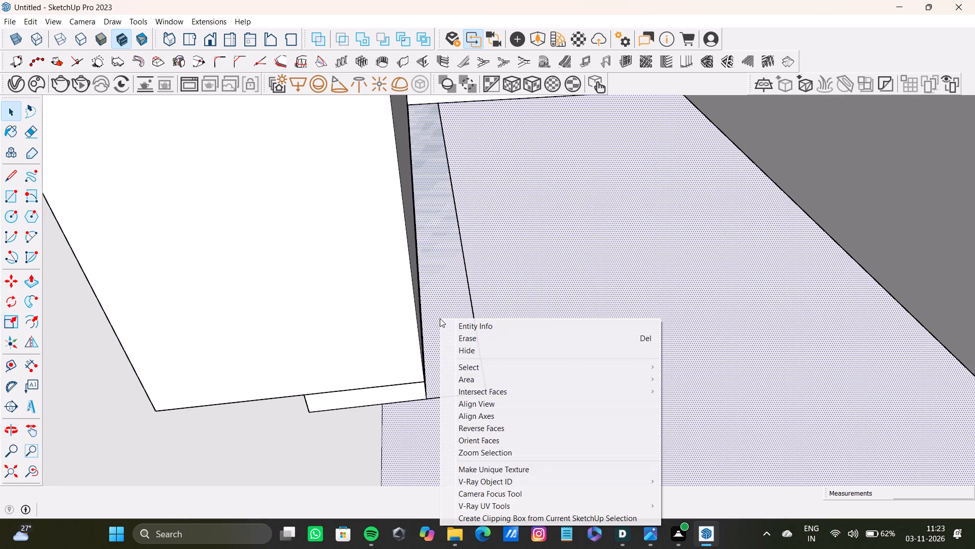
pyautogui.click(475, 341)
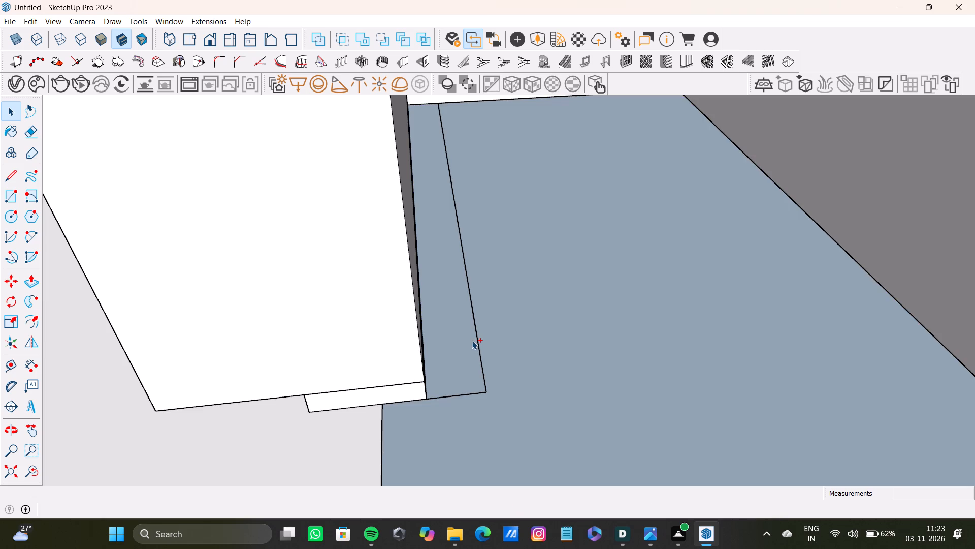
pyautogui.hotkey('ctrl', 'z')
# Inside the plinth group, delete the two leftover edges outlining the strip beside the narrowed arm, and exit the group.
pyautogui.click(483, 382)
pyautogui.click(462, 334)
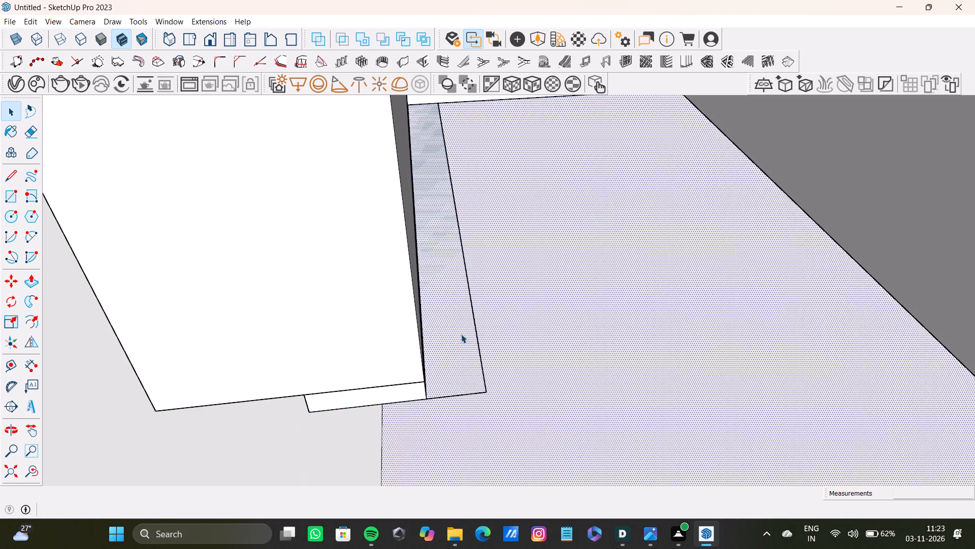
pyautogui.scroll(-7, 460, 335)
pyautogui.doubleClick(457, 347)
pyautogui.click(459, 370)
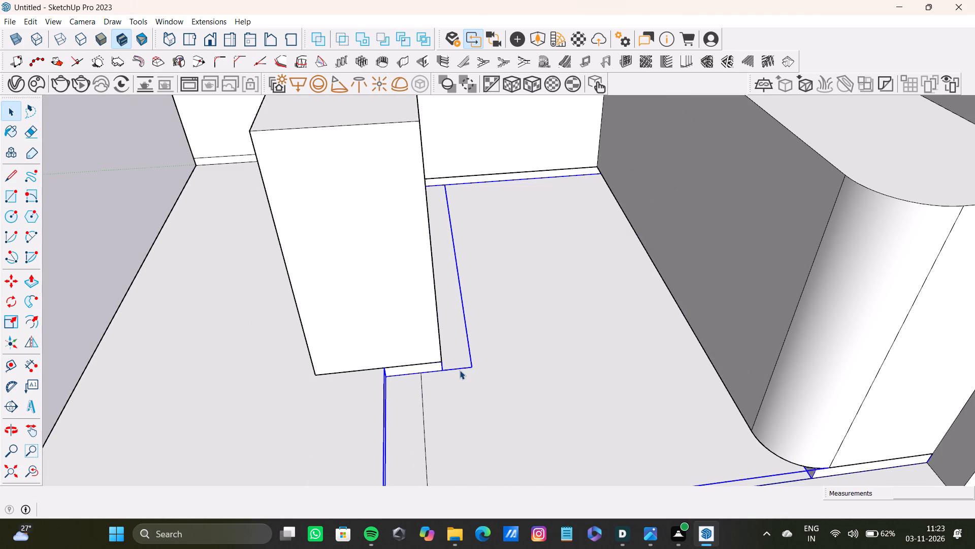
pyautogui.doubleClick(462, 368)
pyautogui.click(460, 370)
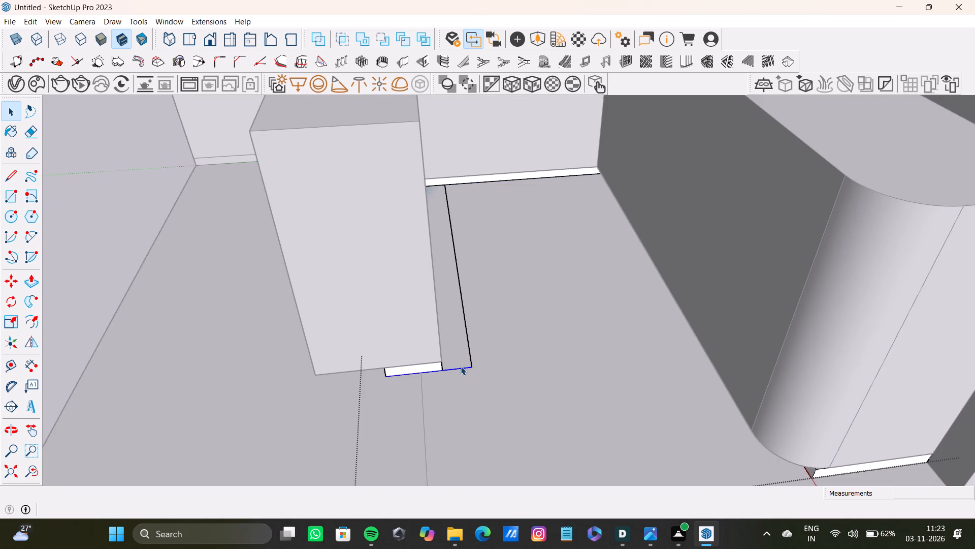
pyautogui.hotkey('shift', 'Delete')
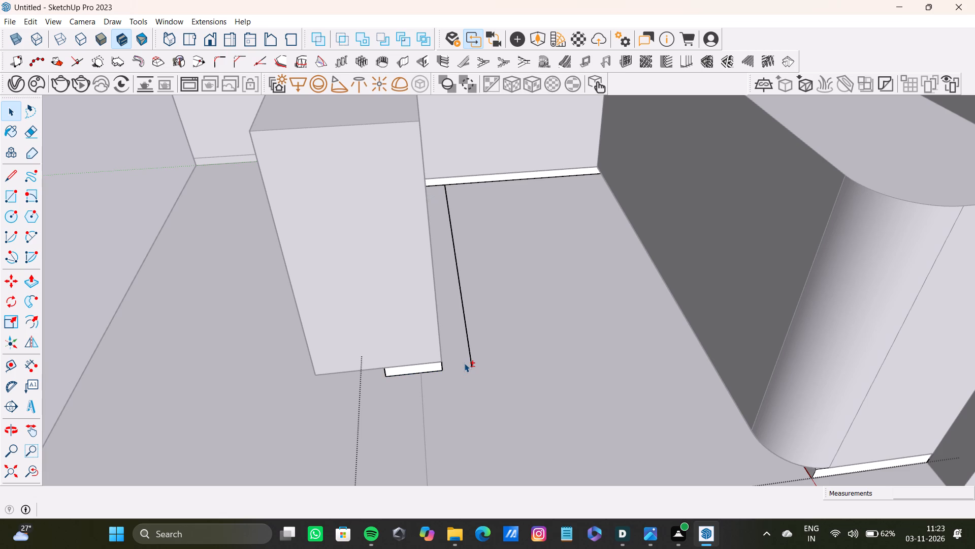
pyautogui.keyDown('shift'); pyautogui.click(472, 359); pyautogui.keyUp('shift')
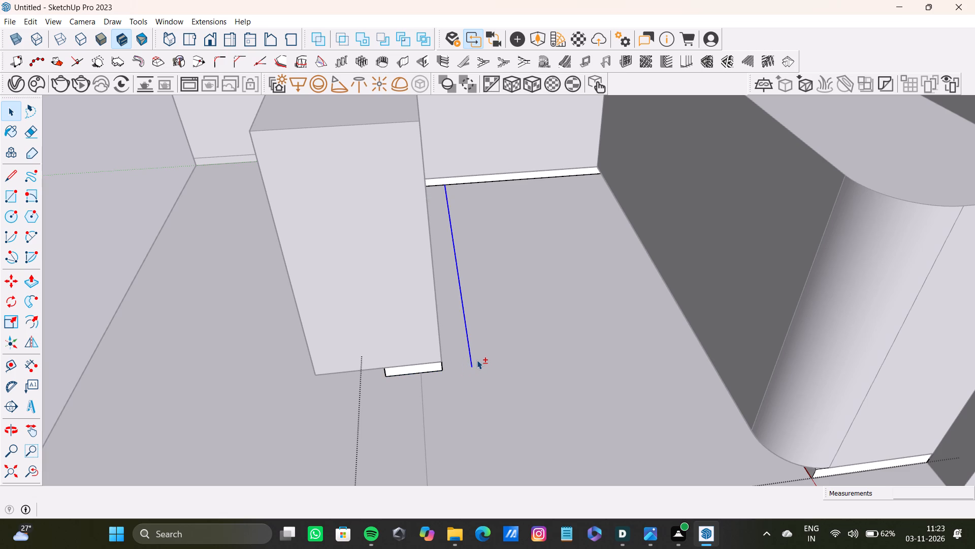
pyautogui.hotkey('shift', 'Delete')
pyautogui.scroll(-14, 379, 271)
pyautogui.click(582, 199)
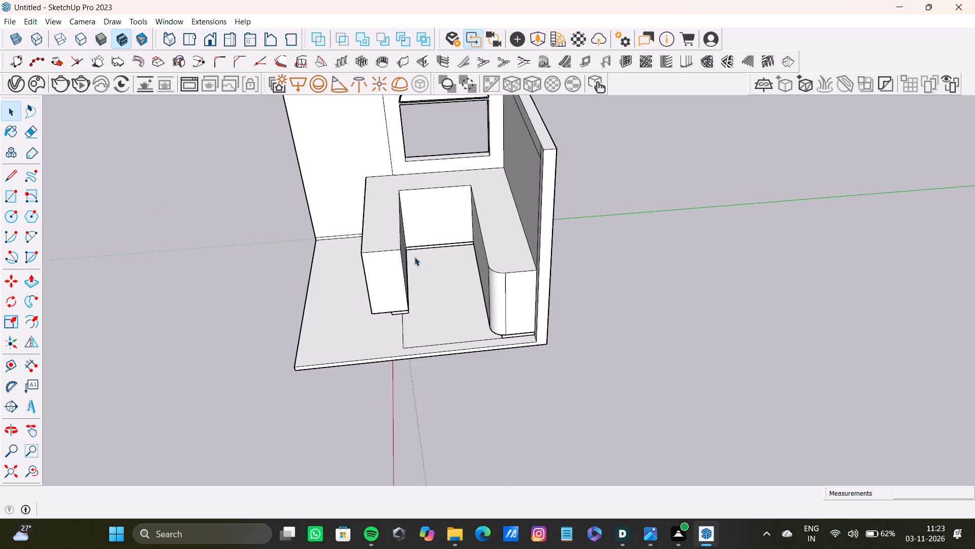
# Draw an arc of about 9 7/16" radius across the inner front corner of the narrowed arm's top face.
pyautogui.scroll(10, 367, 263)
pyautogui.moveTo(393, 242); pyautogui.dragTo(195, 154, button='middle')
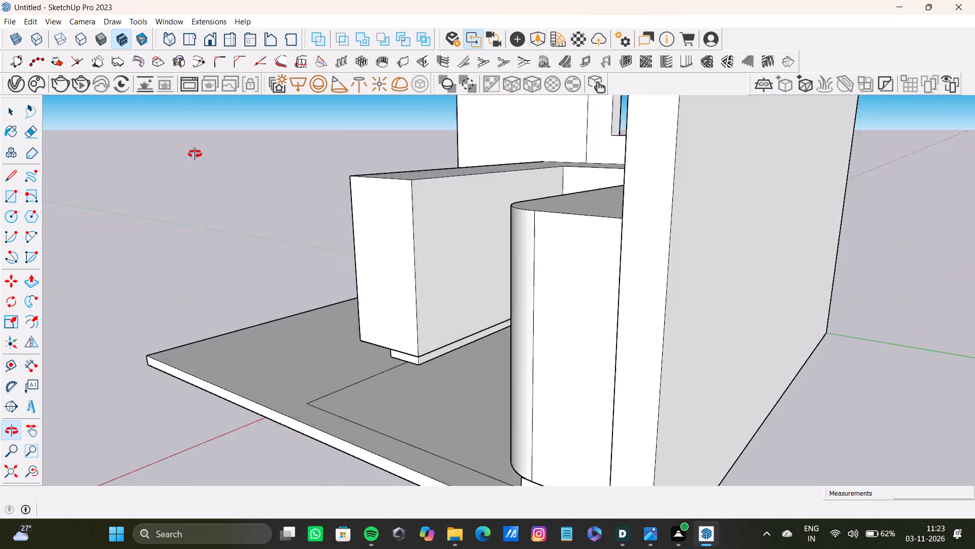
pyautogui.moveTo(195, 154); pyautogui.dragTo(283, 255, button='middle')
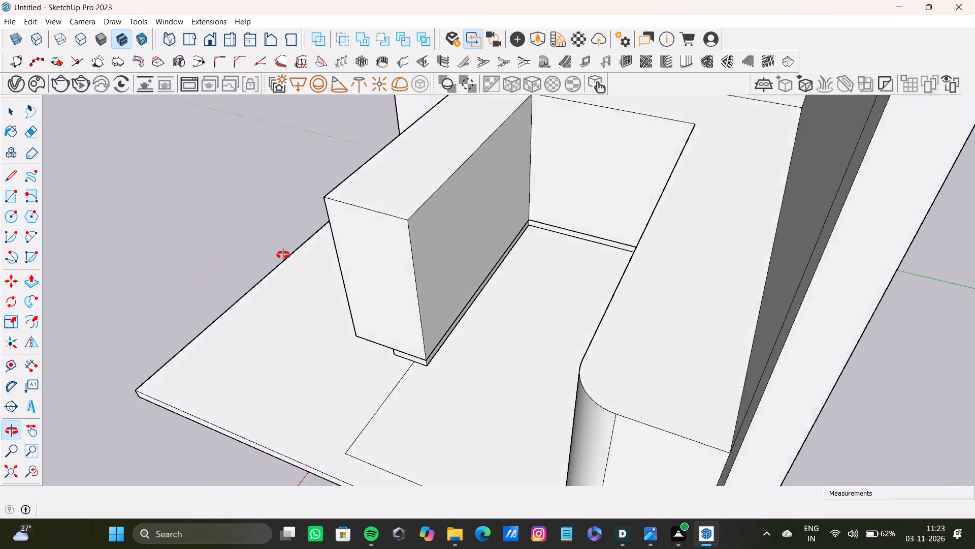
pyautogui.moveTo(283, 255); pyautogui.dragTo(320, 303, button='middle')
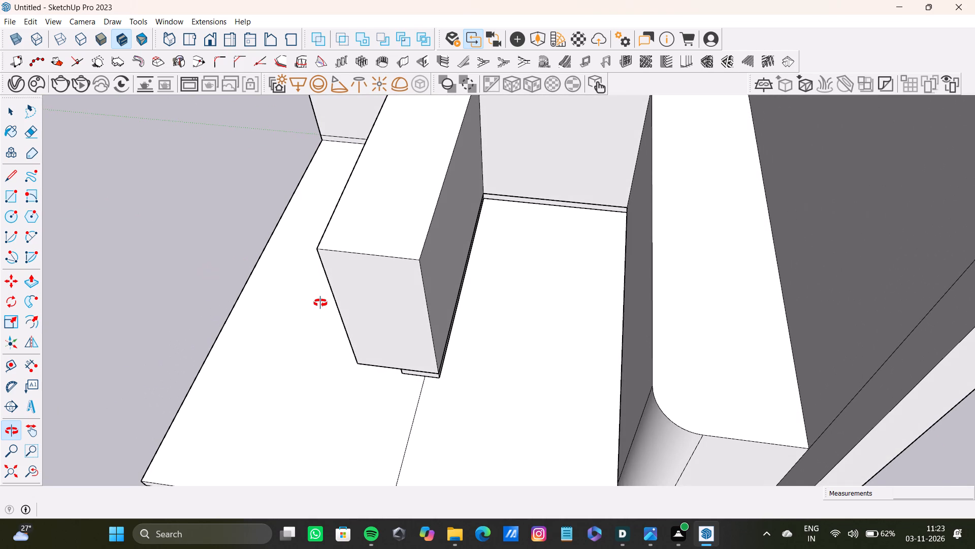
pyautogui.moveTo(320, 303); pyautogui.dragTo(268, 353, button='middle')
pyautogui.press('a')
pyautogui.scroll(5, 359, 251)
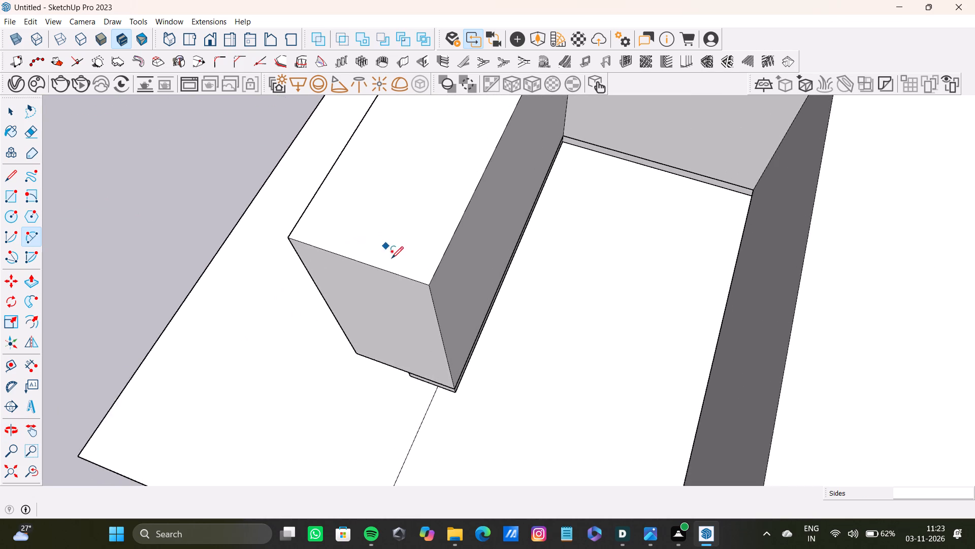
pyautogui.scroll(7, 392, 258)
pyautogui.click(380, 282)
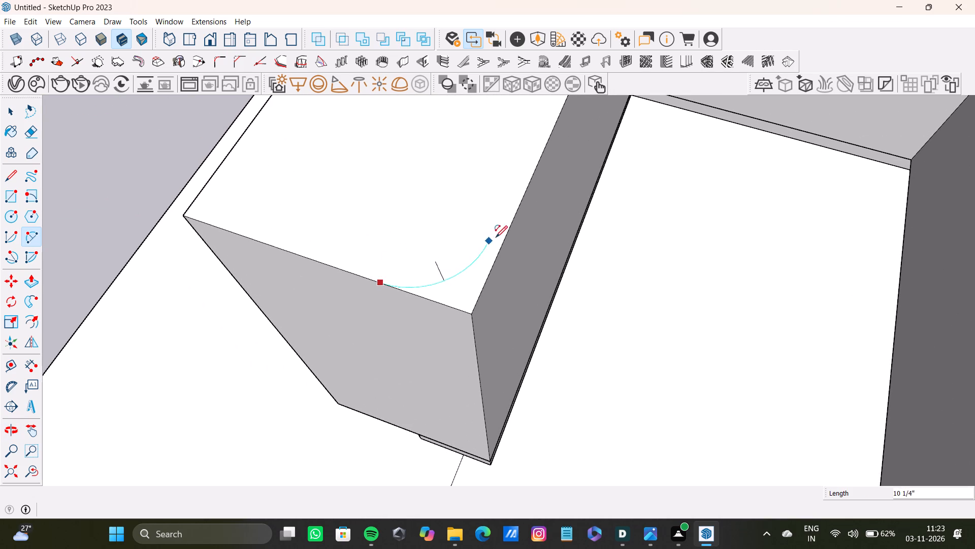
pyautogui.click(508, 233)
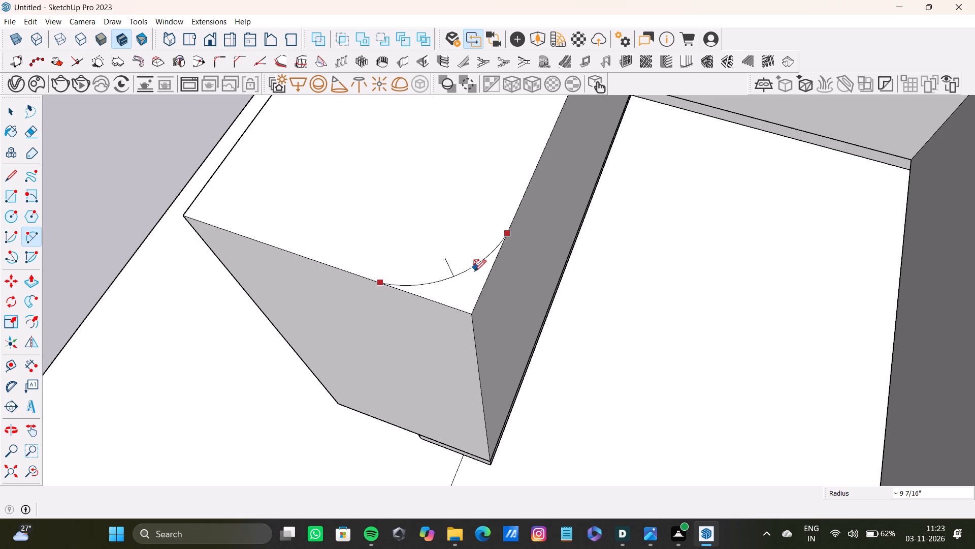
pyautogui.click(474, 271)
# Push-pull the small corner piece outside the arc down through the arm's full height.
pyautogui.press('space')
pyautogui.click(464, 289)
pyautogui.press('p')
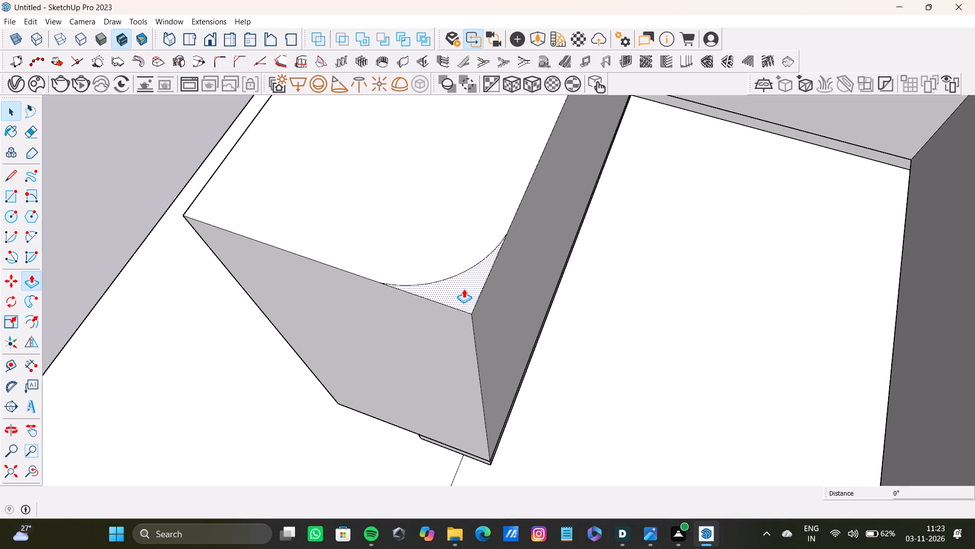
pyautogui.moveTo(464, 289); pyautogui.dragTo(495, 474)
# Examine the rounded arm end, the plinth corner beneath it and the whole U-shaped counter from several angles.
pyautogui.scroll(-4, 462, 443)
pyautogui.moveTo(459, 445); pyautogui.dragTo(543, 351, button='middle')
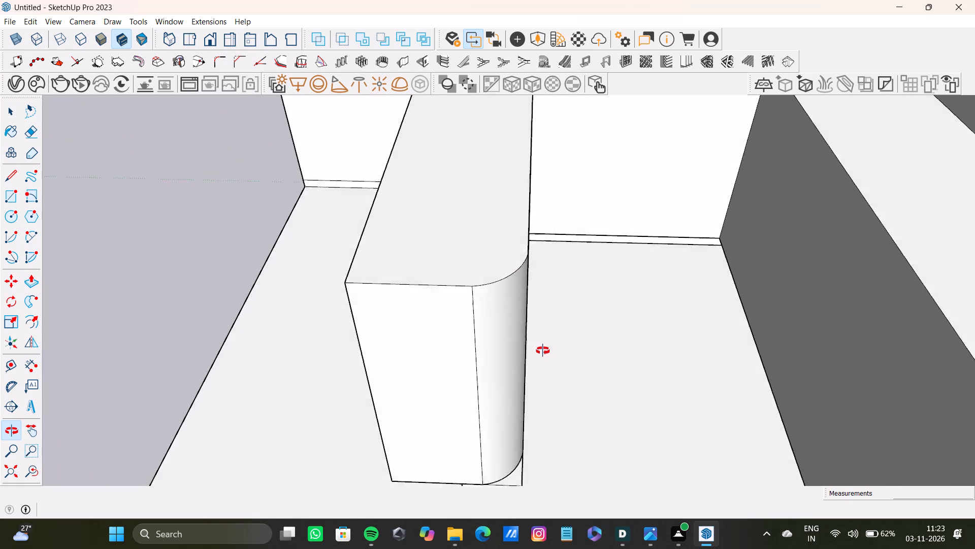
pyautogui.moveTo(543, 351); pyautogui.dragTo(538, 355, button='middle')
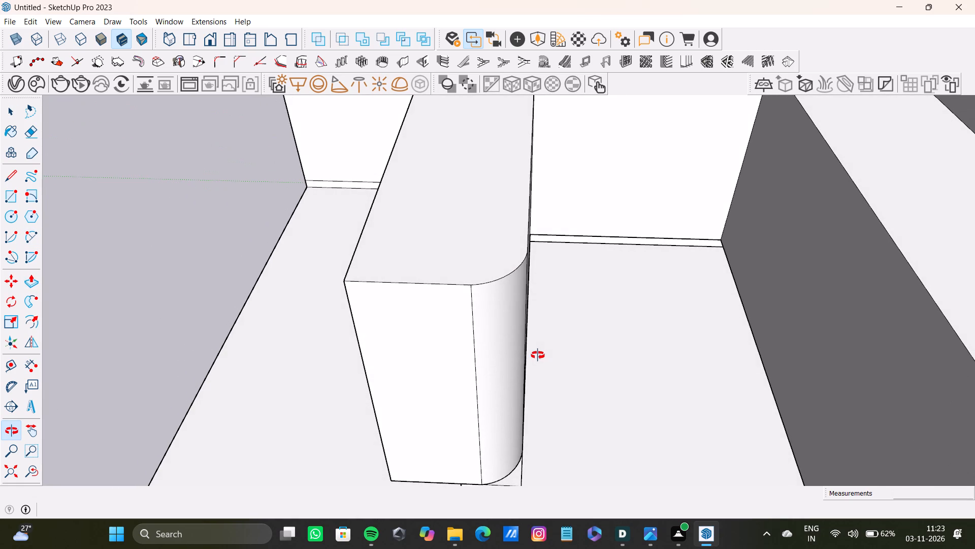
pyautogui.moveTo(538, 355); pyautogui.dragTo(471, 233, button='middle')
pyautogui.scroll(9, 458, 320)
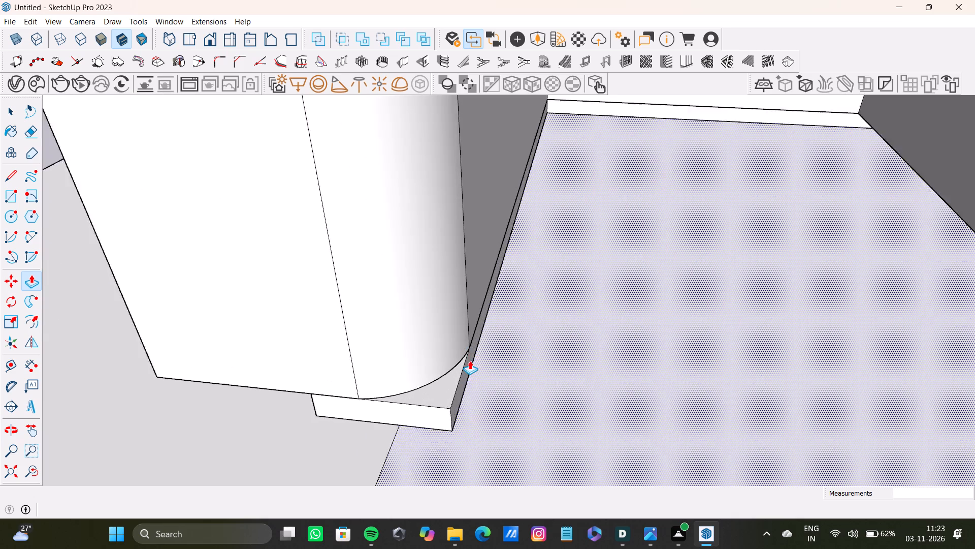
pyautogui.scroll(4, 470, 360)
pyautogui.scroll(-20, 456, 371)
pyautogui.scroll(-4, 456, 371)
pyautogui.press('space')
pyautogui.moveTo(440, 387); pyautogui.dragTo(706, 378, button='middle')
pyautogui.scroll(-4, 510, 354)
pyautogui.moveTo(510, 354); pyautogui.dragTo(497, 437, button='middle')
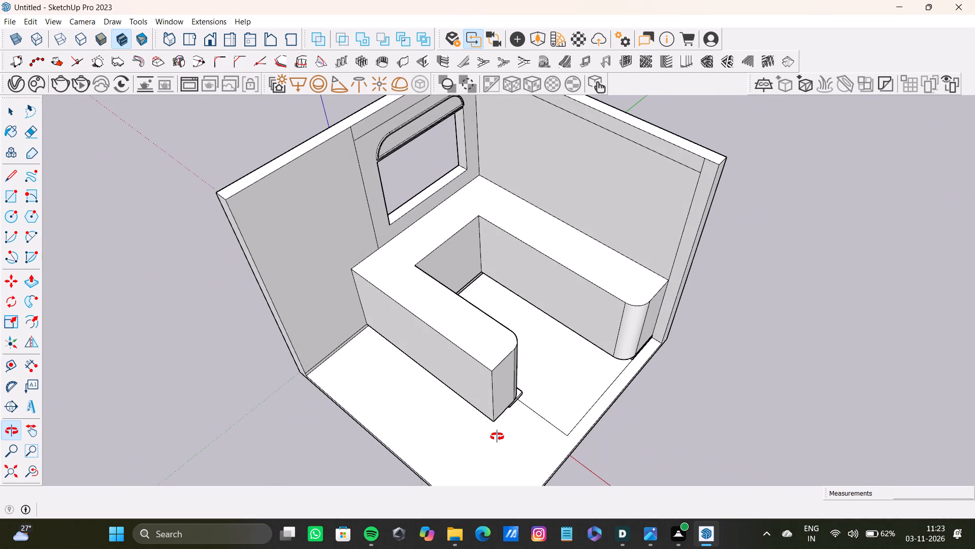
pyautogui.moveTo(497, 437); pyautogui.dragTo(494, 446, button='middle')
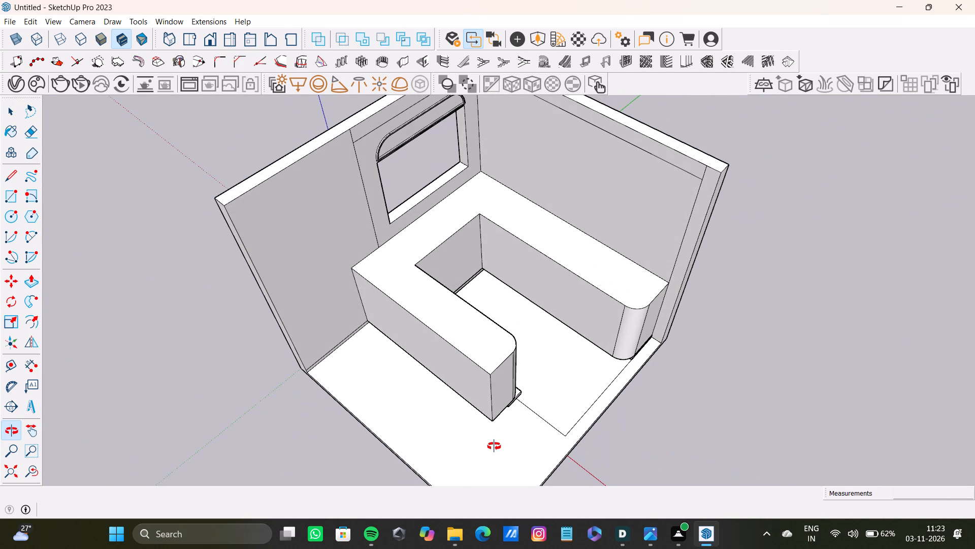
pyautogui.moveTo(494, 446); pyautogui.dragTo(386, 432, button='middle')
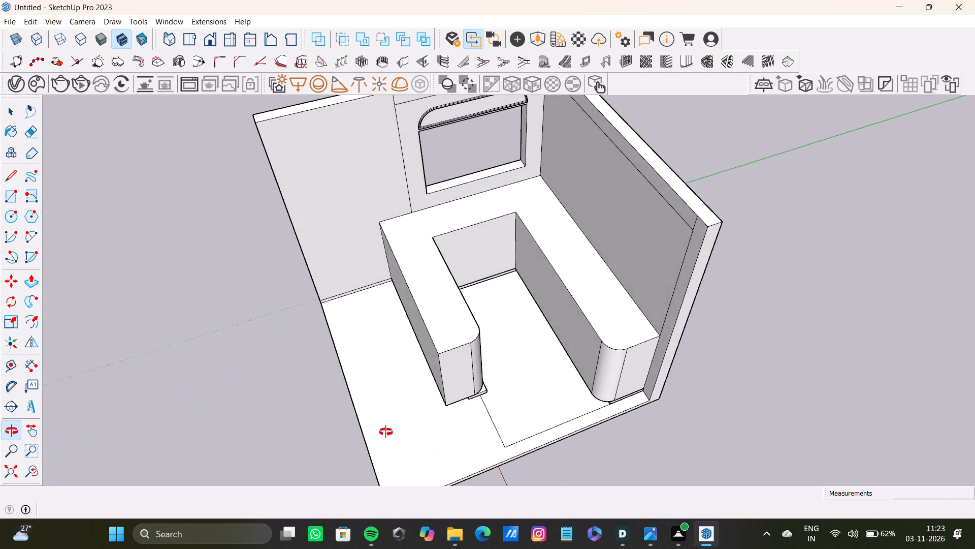
pyautogui.moveTo(386, 432); pyautogui.dragTo(393, 419, button='middle')
pyautogui.scroll(8, 450, 310)
pyautogui.scroll(-3, 440, 402)
pyautogui.moveTo(439, 393); pyautogui.dragTo(506, 418, button='middle')
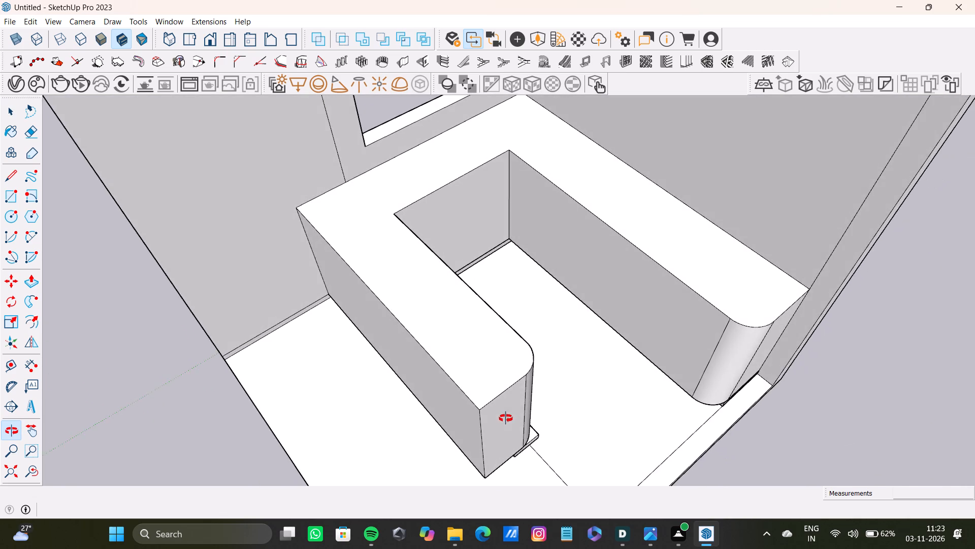
pyautogui.moveTo(506, 418); pyautogui.dragTo(500, 376, button='middle')
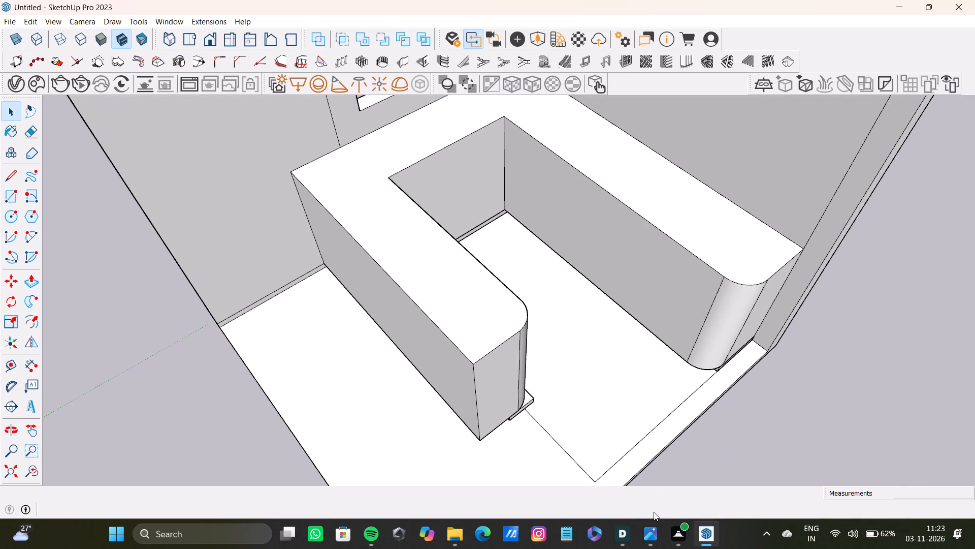
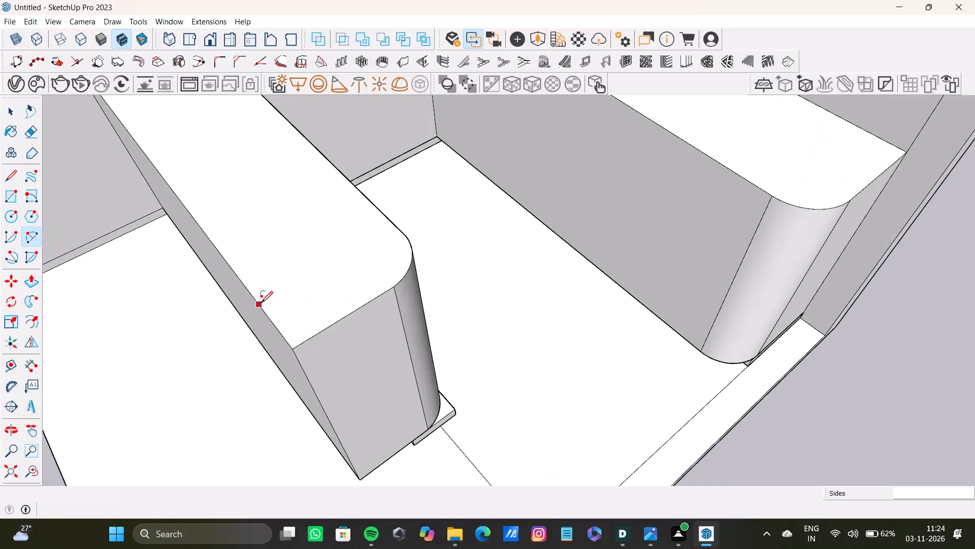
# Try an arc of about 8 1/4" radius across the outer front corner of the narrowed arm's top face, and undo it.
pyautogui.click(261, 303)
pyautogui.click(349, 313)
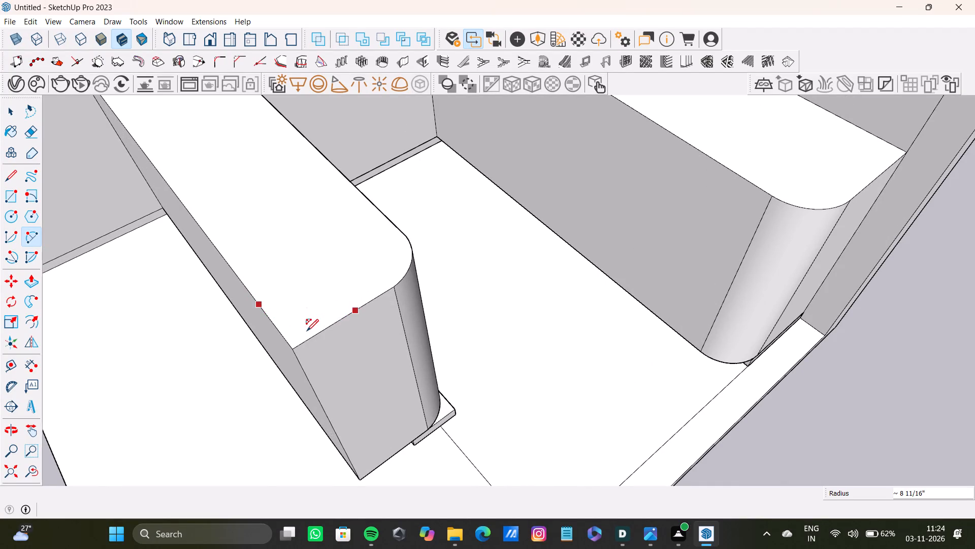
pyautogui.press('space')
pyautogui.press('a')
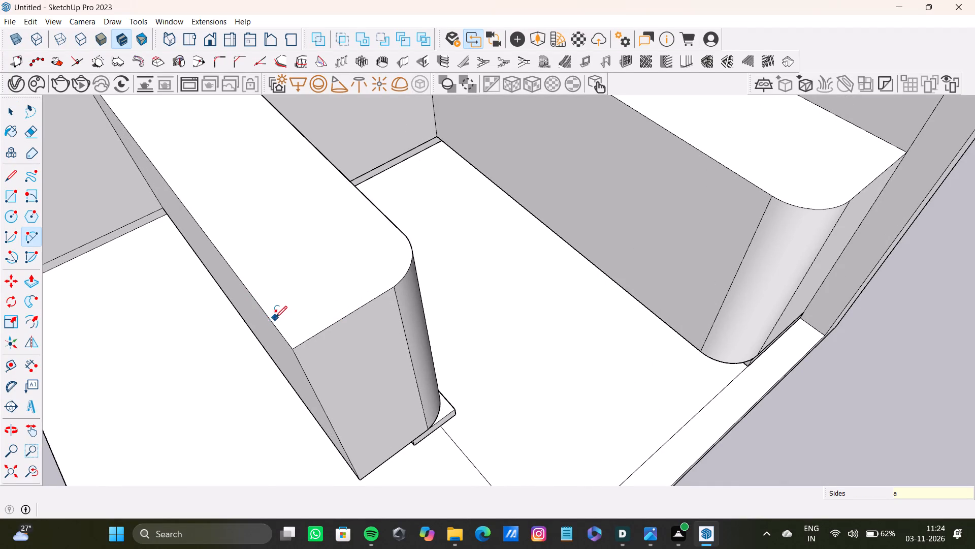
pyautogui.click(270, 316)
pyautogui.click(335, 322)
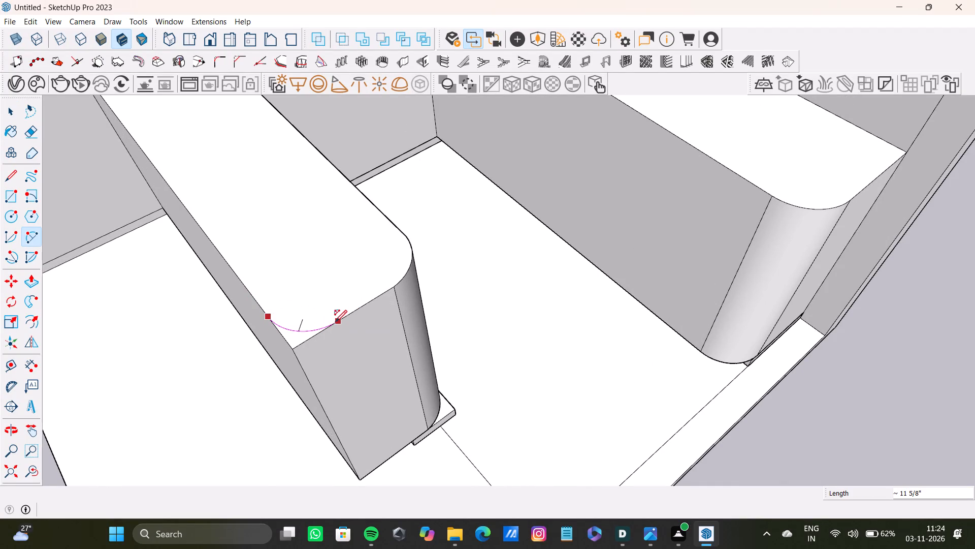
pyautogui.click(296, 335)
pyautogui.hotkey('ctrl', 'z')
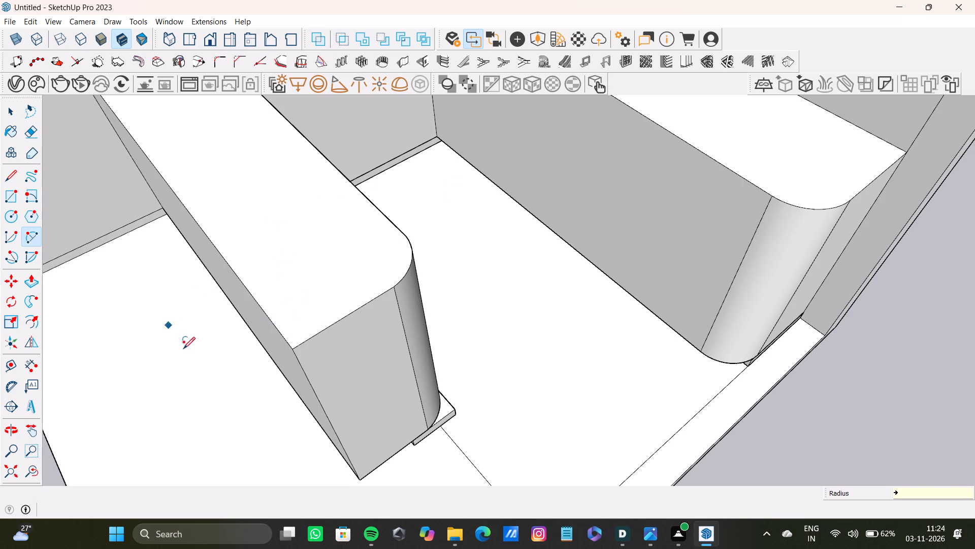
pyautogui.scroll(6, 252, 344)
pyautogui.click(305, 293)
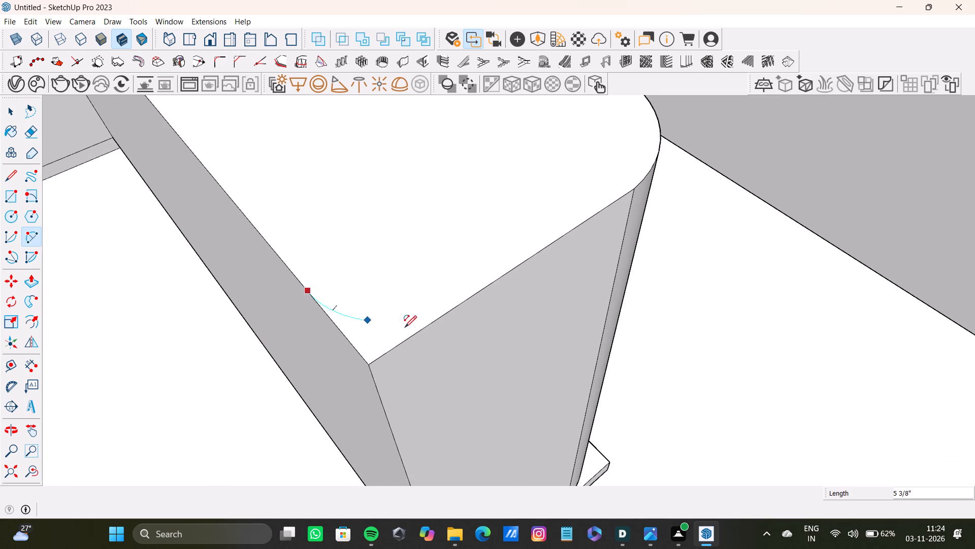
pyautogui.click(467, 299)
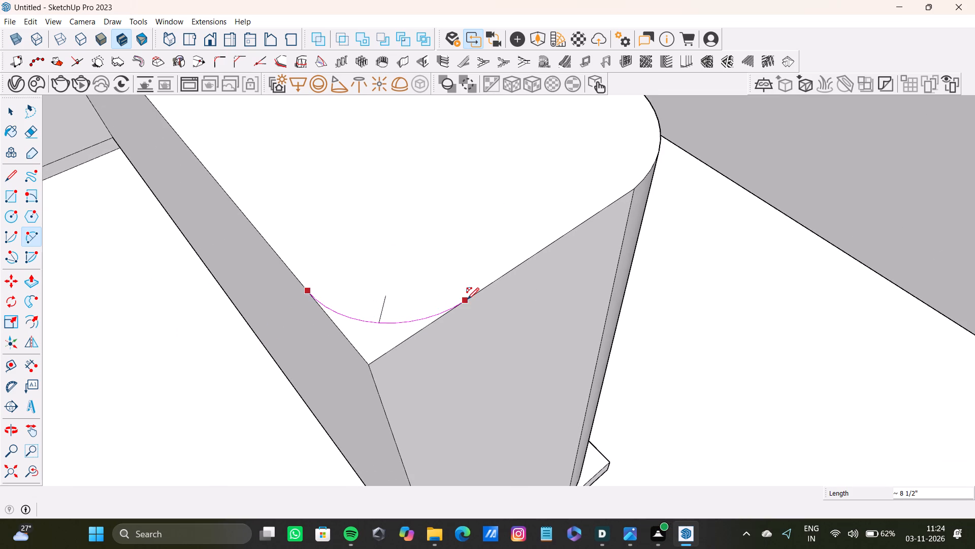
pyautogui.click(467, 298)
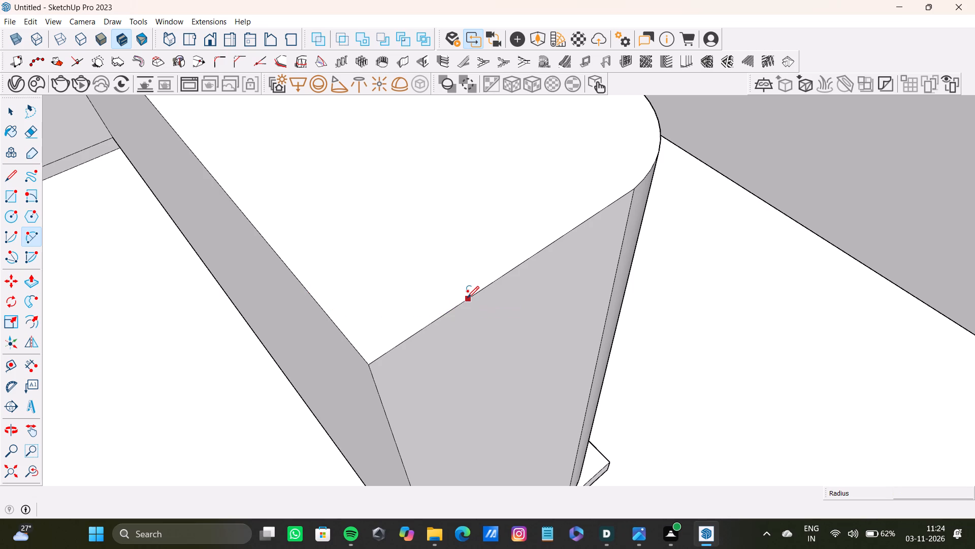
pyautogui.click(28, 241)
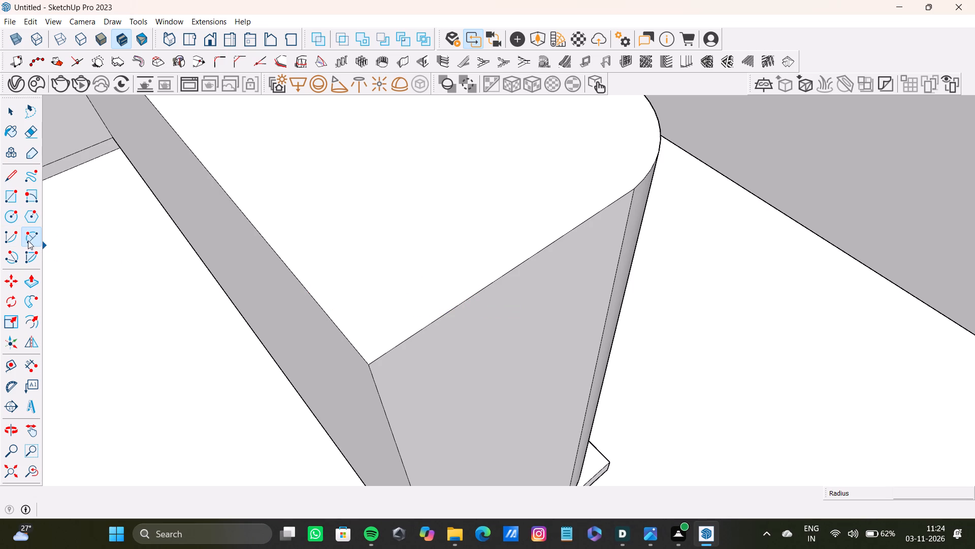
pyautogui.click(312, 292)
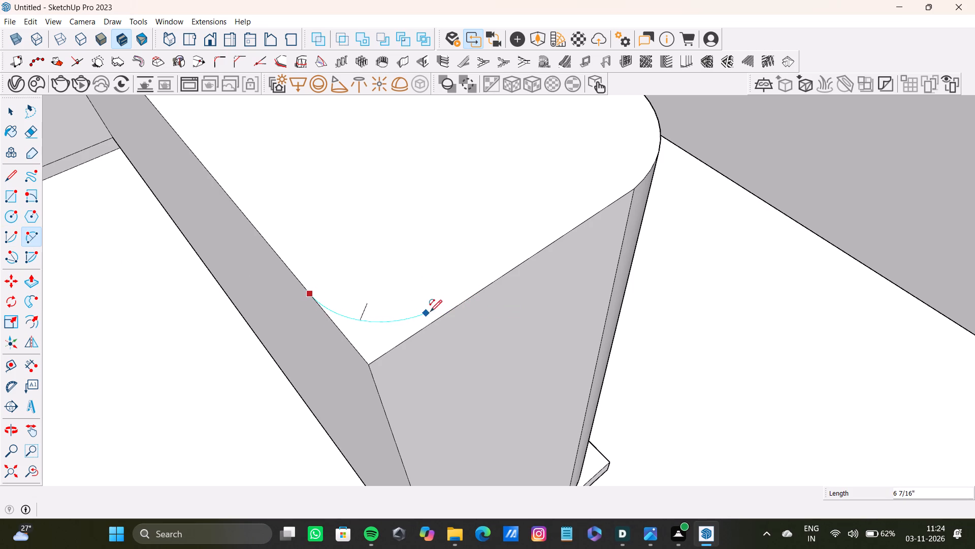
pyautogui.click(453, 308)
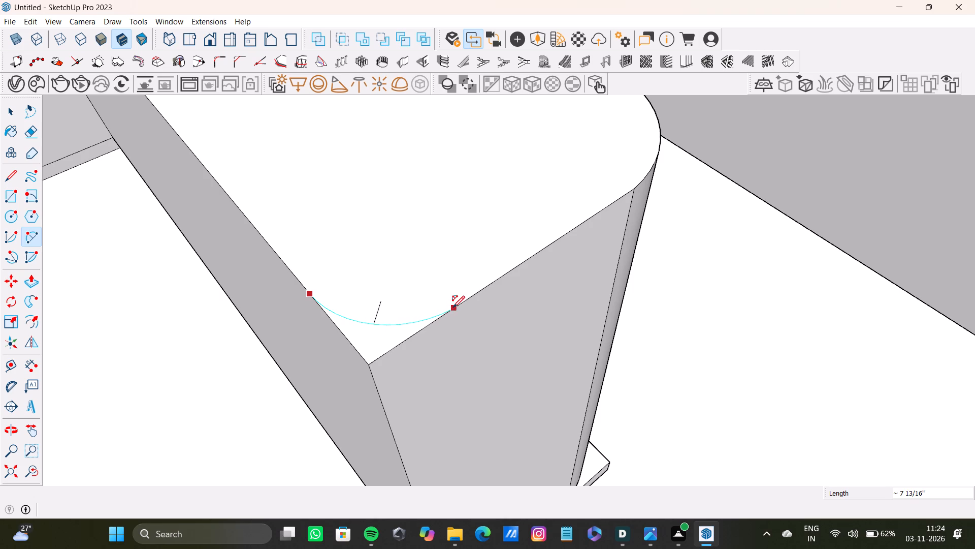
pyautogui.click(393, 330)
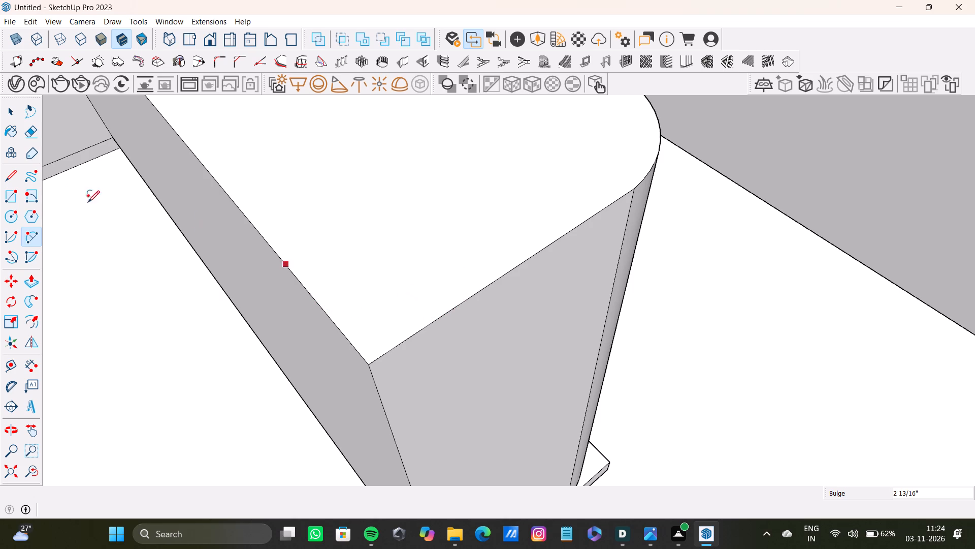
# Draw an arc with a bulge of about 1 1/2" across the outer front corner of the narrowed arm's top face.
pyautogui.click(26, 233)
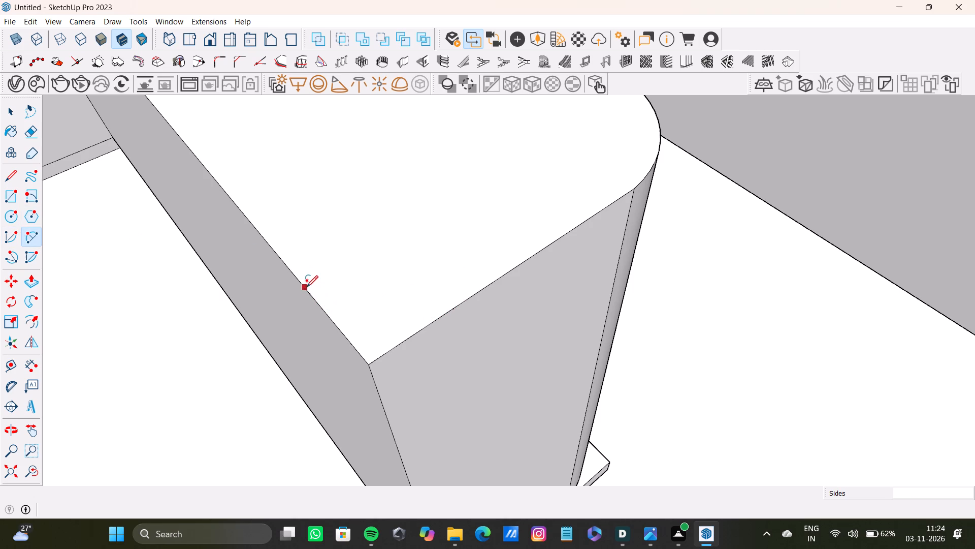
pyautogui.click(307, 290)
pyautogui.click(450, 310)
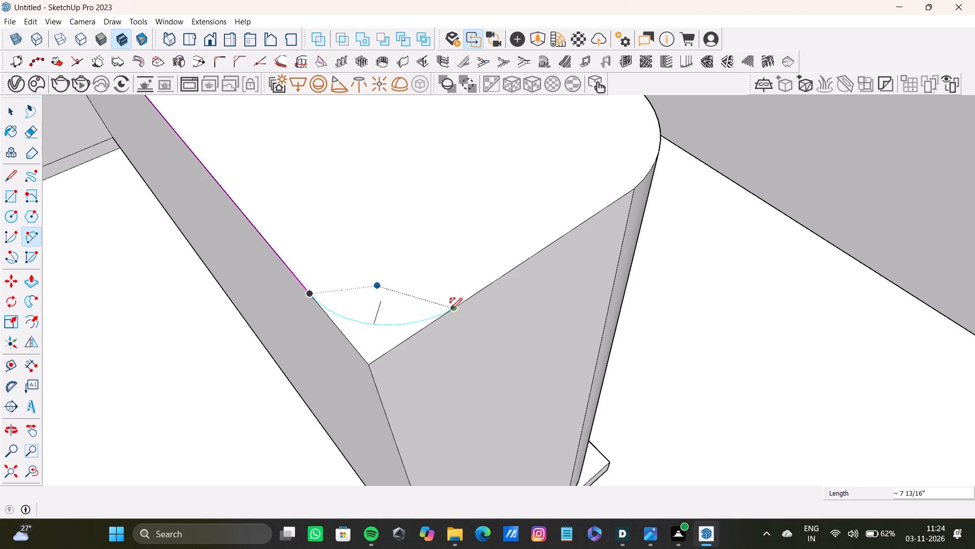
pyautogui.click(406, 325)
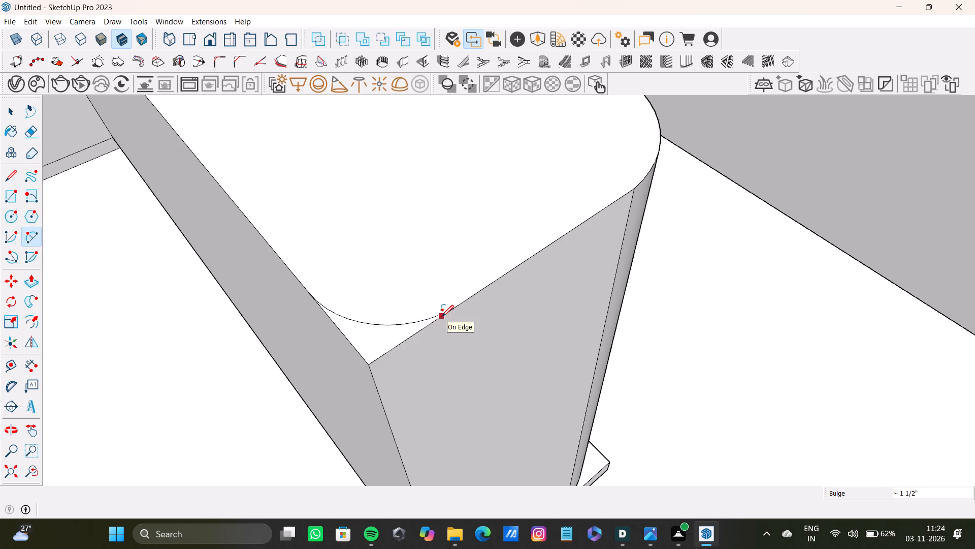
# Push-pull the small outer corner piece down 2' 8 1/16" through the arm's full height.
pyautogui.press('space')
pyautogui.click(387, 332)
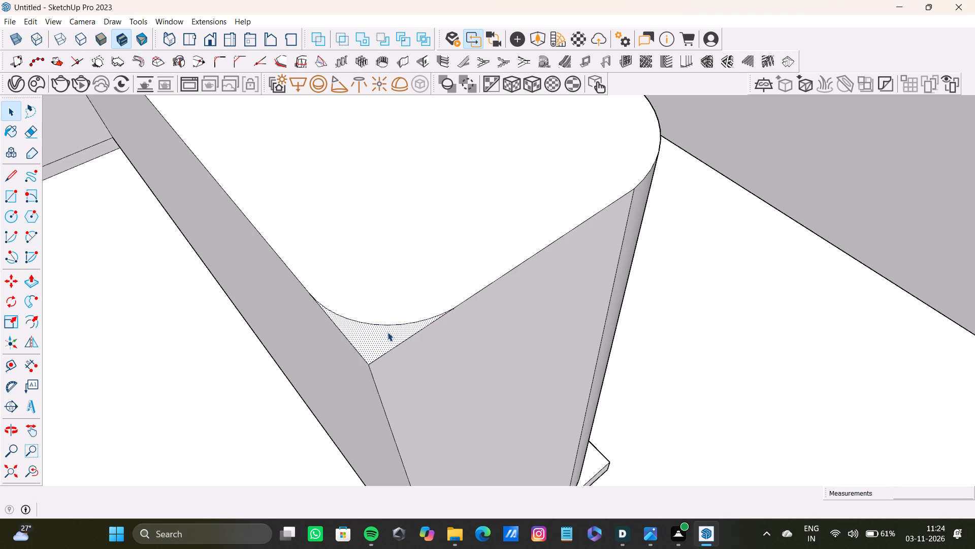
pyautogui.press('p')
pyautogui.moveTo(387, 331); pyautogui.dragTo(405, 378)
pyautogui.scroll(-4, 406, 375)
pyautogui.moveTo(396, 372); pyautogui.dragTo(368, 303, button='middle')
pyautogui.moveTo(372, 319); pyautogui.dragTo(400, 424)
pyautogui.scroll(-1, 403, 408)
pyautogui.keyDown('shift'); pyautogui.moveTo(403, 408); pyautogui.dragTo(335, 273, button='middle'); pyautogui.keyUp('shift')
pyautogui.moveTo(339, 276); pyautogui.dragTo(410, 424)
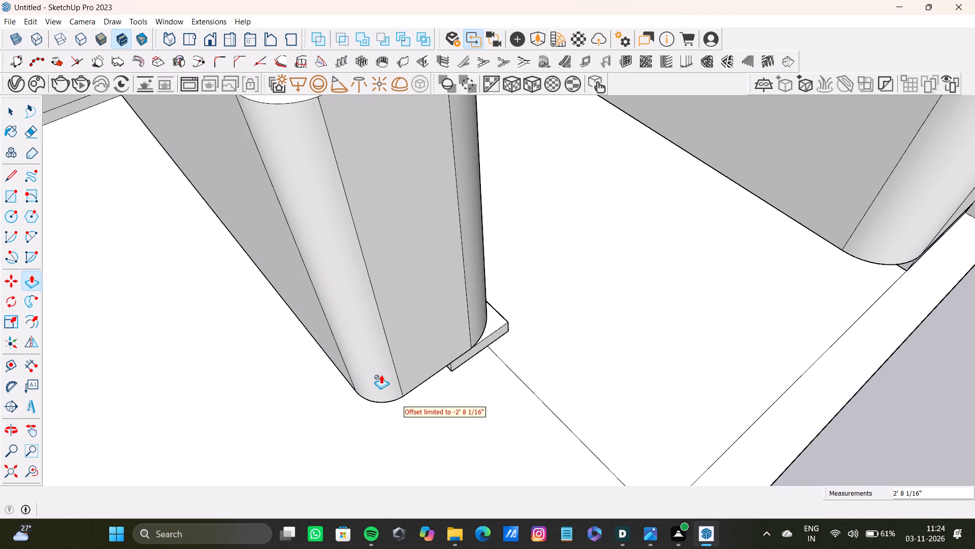
# Examine the rounded arm ends and the plinth beneath them from several angles, including close up at floor level.
pyautogui.scroll(-9, 381, 361)
pyautogui.keyDown('shift'); pyautogui.moveTo(382, 345); pyautogui.dragTo(532, 250, button='middle'); pyautogui.keyUp('shift')
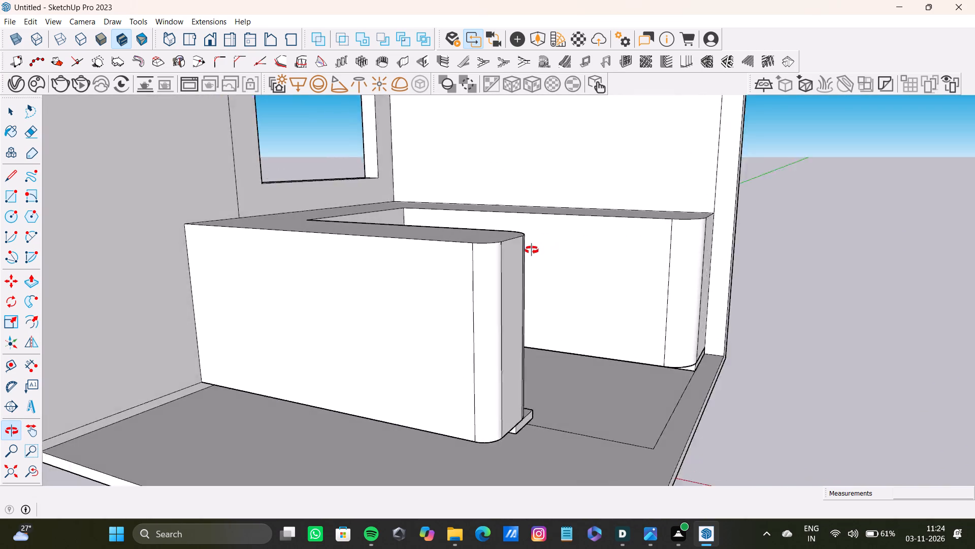
pyautogui.keyDown('shift'); pyautogui.moveTo(532, 250); pyautogui.dragTo(240, 337, button='middle'); pyautogui.keyUp('shift')
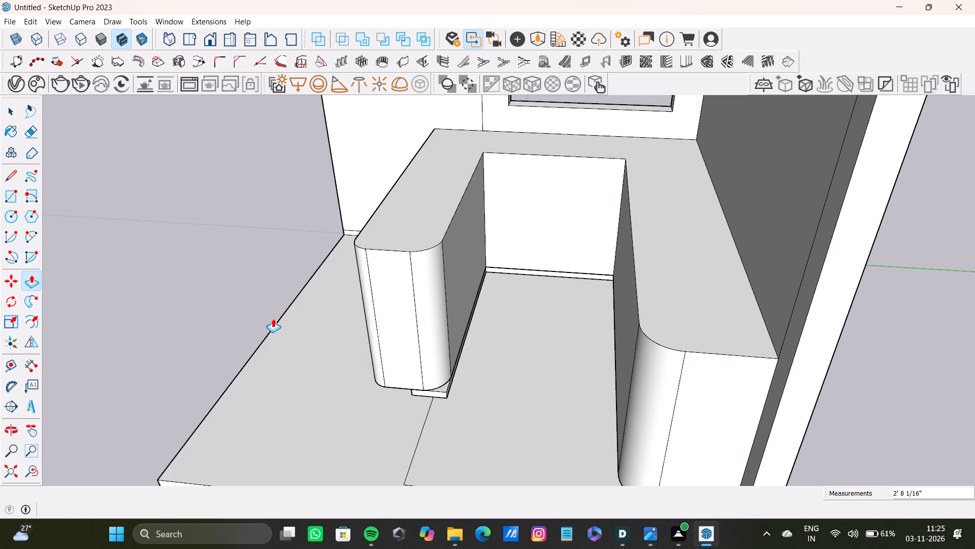
pyautogui.scroll(-4, 354, 299)
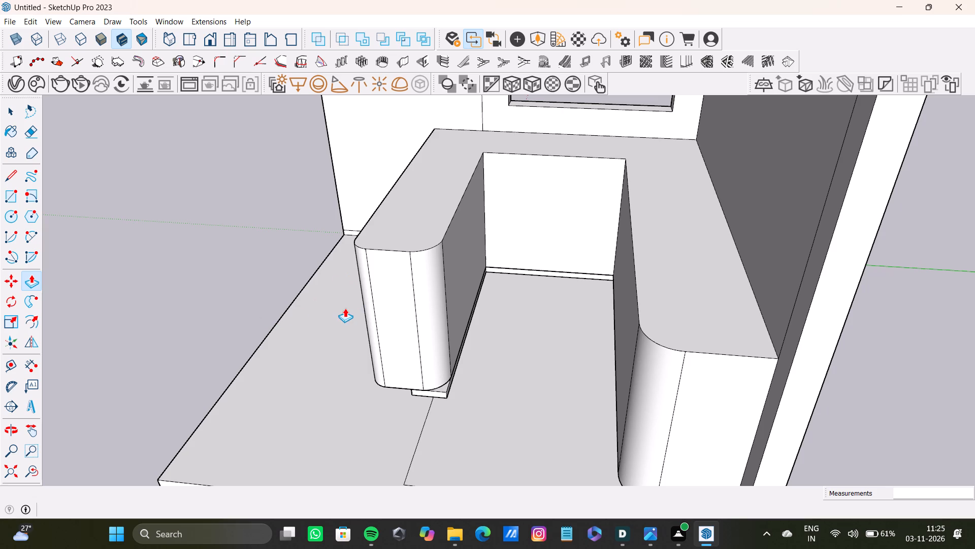
pyautogui.scroll(-20, 345, 308)
pyautogui.moveTo(404, 342); pyautogui.dragTo(540, 262, button='middle')
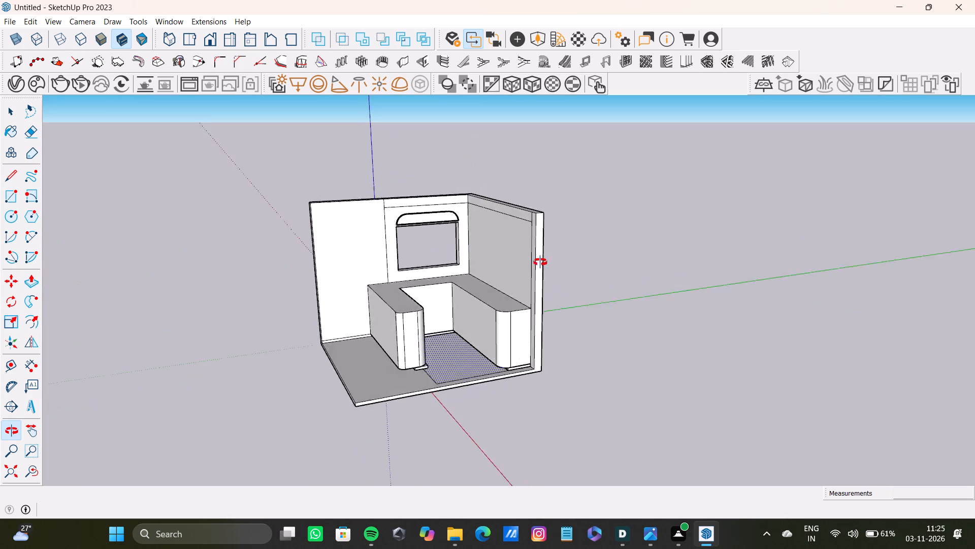
pyautogui.moveTo(540, 262); pyautogui.dragTo(471, 205, button='middle')
pyautogui.scroll(15, 404, 394)
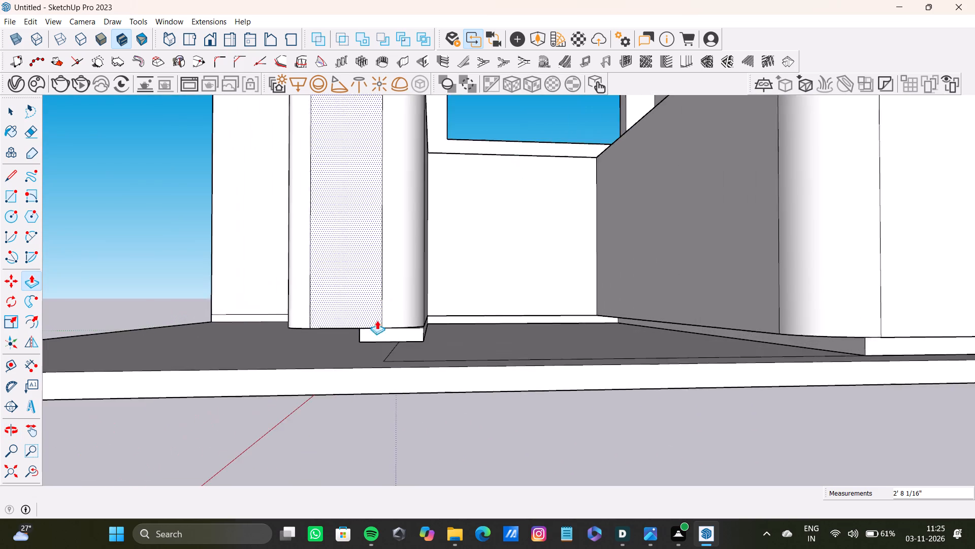
pyautogui.scroll(5, 377, 320)
pyautogui.moveTo(364, 329); pyautogui.dragTo(462, 335, button='middle')
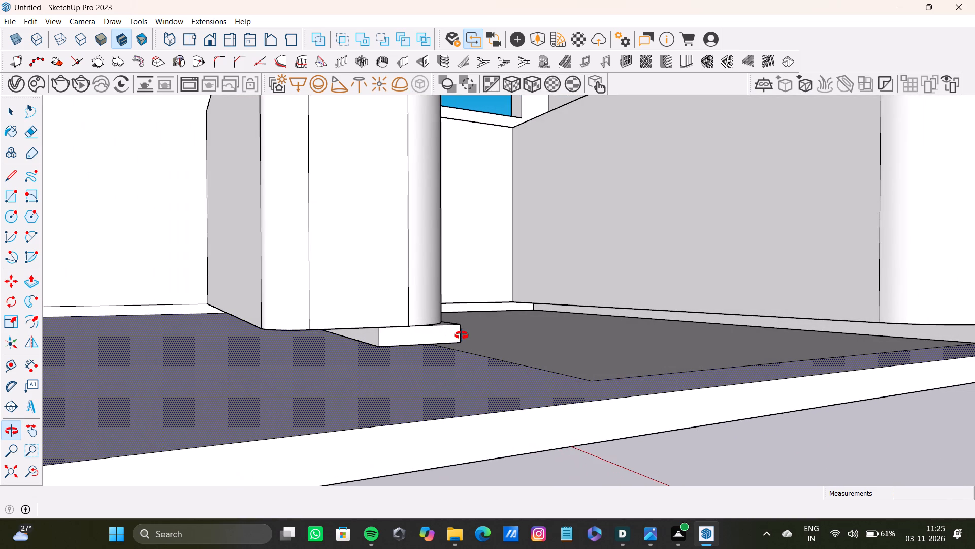
pyautogui.moveTo(462, 335); pyautogui.dragTo(464, 363, button='middle')
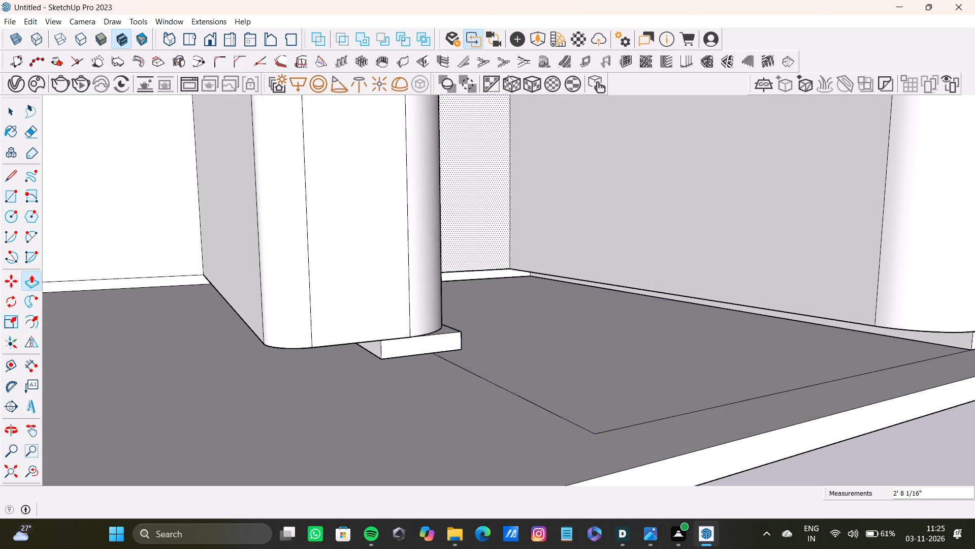
pyautogui.scroll(-12, 424, 143)
pyautogui.moveTo(439, 206); pyautogui.dragTo(384, 249, button='middle')
# Undo the arm-end rounding, the plinth edits and the arm width change, back to the plain square-ended U-shaped counter.
pyautogui.hotkey('ctrl', 'z')
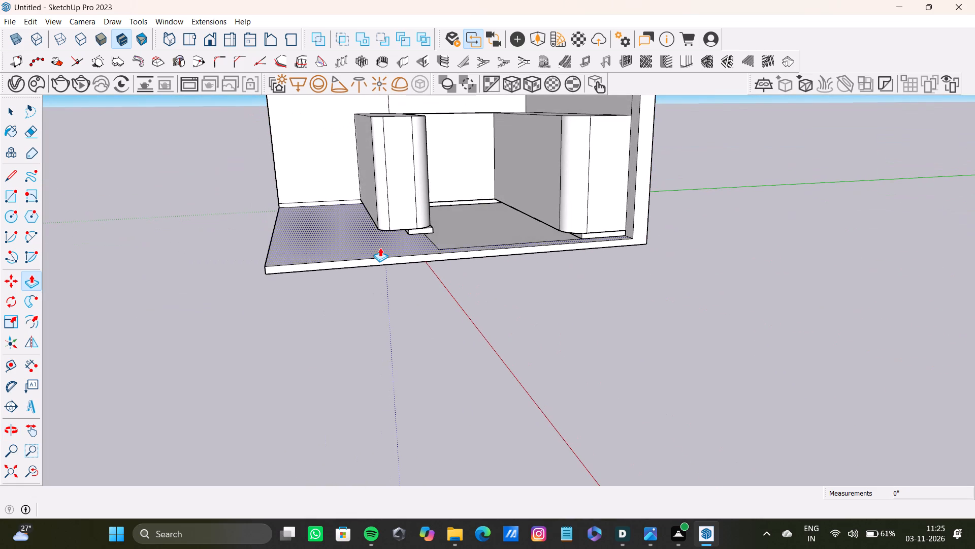
pyautogui.hotkey('ctrl', 'z')
pyautogui.hotkey('ctrl', 'z')
pyautogui.hotkey('ctrl', 'z')
pyautogui.hotkey('ctrl', 'z')
pyautogui.hotkey('ctrl', 'z')
pyautogui.hotkey('ctrl', 'z')
pyautogui.hotkey('ctrl', 'z')
pyautogui.hotkey('ctrl', 'z')
pyautogui.hotkey('ctrl', 'z')
pyautogui.hotkey('ctrl', 'z')
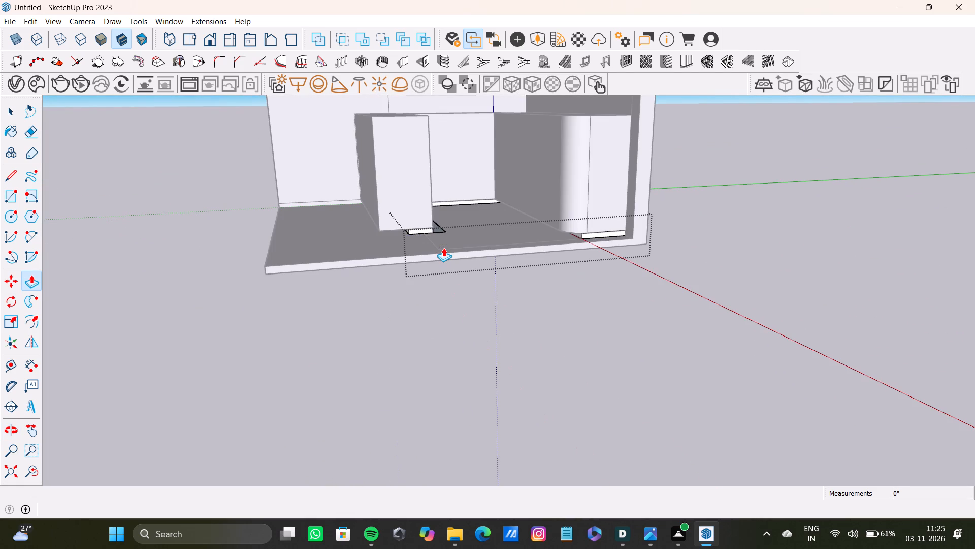
pyautogui.hotkey('ctrl', 'z')
pyautogui.hotkey('ctrl', 'z')
pyautogui.hotkey('ctrl', 'z')
pyautogui.hotkey('ctrl', 'z')
pyautogui.hotkey('ctrl', 'z')
pyautogui.hotkey('ctrl', 'z')
pyautogui.hotkey('ctrl', 'z')
pyautogui.hotkey('ctrl', 'z')
pyautogui.hotkey('ctrl', 'z')
pyautogui.hotkey('ctrl', 'z')
pyautogui.hotkey('ctrl', 'z')
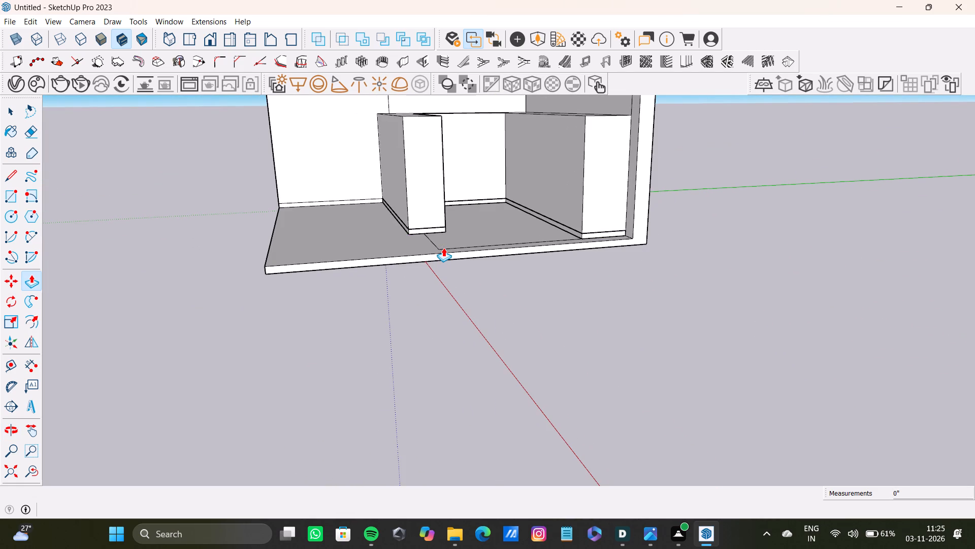
# Push-pull the outer side face of the counter's free-standing arm outward by about 2' 2 11/16" to widen the arm.
pyautogui.scroll(-5, 441, 203)
pyautogui.moveTo(525, 235); pyautogui.dragTo(626, 281, button='middle')
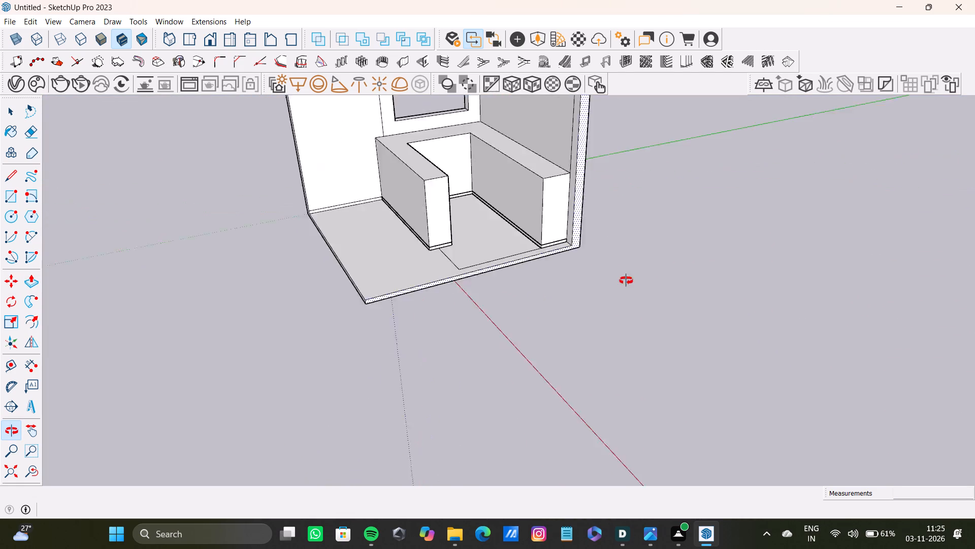
pyautogui.moveTo(626, 281); pyautogui.dragTo(604, 242, button='middle')
pyautogui.scroll(4, 392, 180)
pyautogui.moveTo(427, 184); pyautogui.dragTo(388, 201)
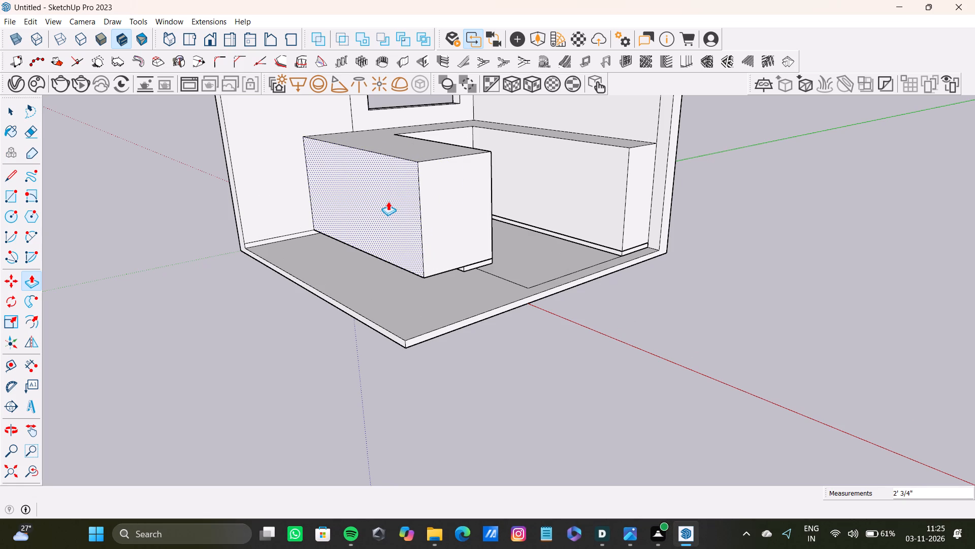
pyautogui.moveTo(388, 201); pyautogui.dragTo(384, 201)
# Open the nested plinth group beneath the widened arm for editing.
pyautogui.scroll(11, 442, 242)
pyautogui.moveTo(483, 289); pyautogui.dragTo(482, 239, button='middle')
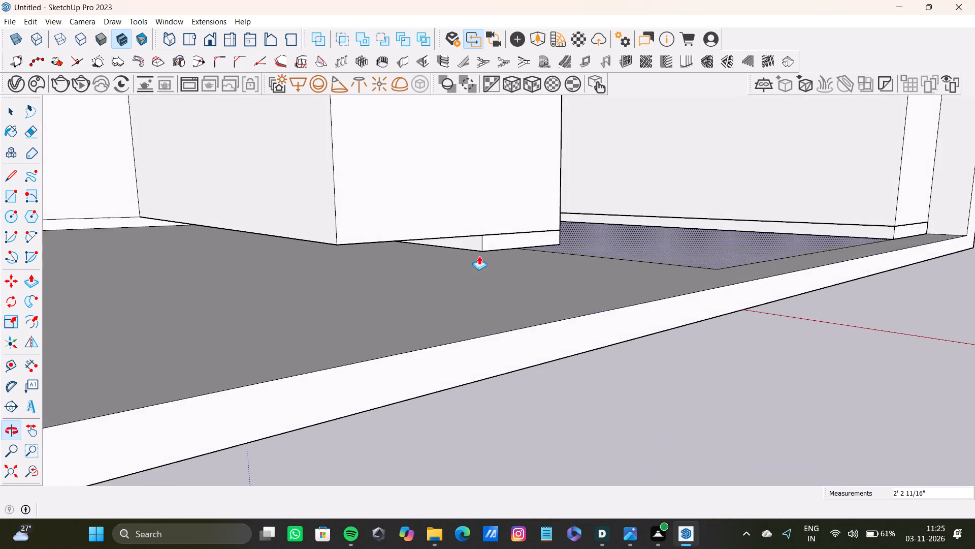
pyautogui.scroll(3, 477, 257)
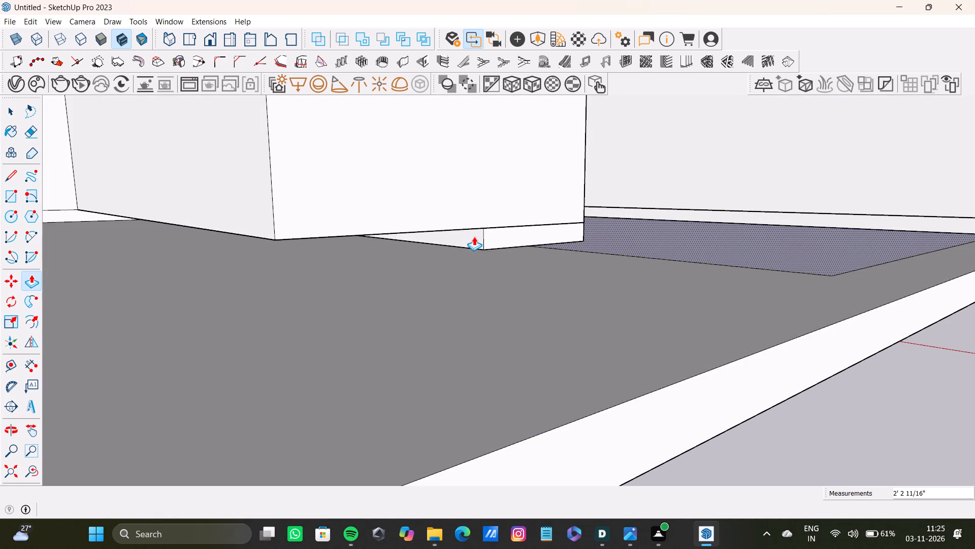
pyautogui.press('space')
pyautogui.doubleClick(476, 237)
pyautogui.click(476, 237)
pyautogui.click(477, 242)
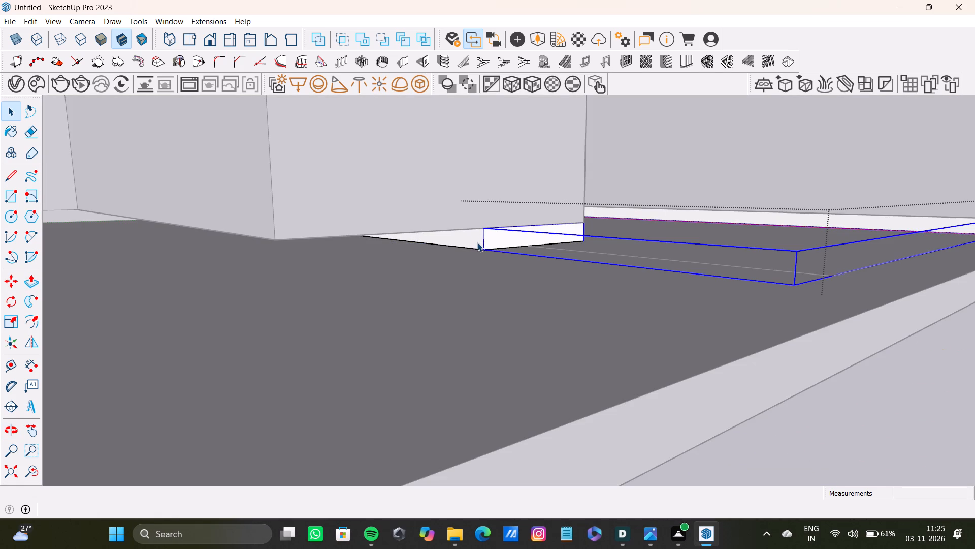
pyautogui.doubleClick(477, 241)
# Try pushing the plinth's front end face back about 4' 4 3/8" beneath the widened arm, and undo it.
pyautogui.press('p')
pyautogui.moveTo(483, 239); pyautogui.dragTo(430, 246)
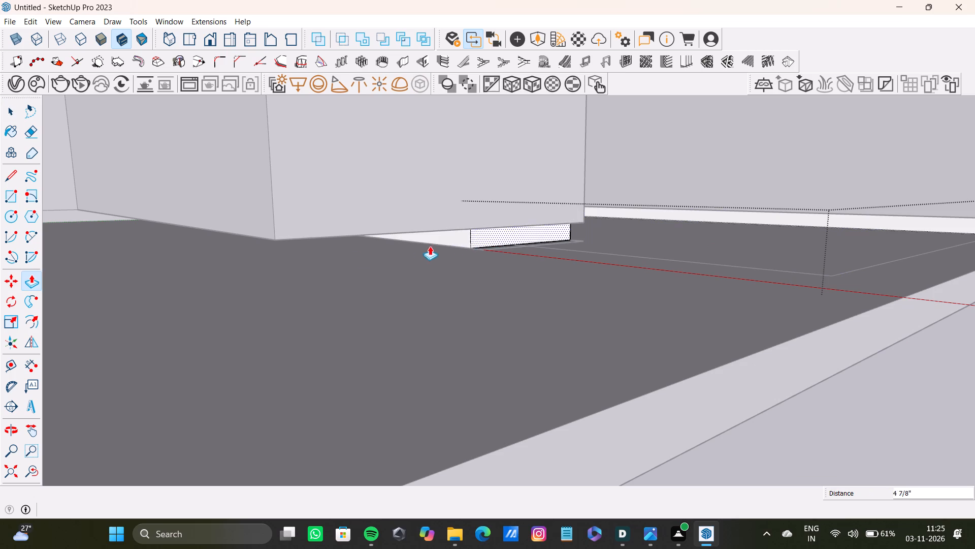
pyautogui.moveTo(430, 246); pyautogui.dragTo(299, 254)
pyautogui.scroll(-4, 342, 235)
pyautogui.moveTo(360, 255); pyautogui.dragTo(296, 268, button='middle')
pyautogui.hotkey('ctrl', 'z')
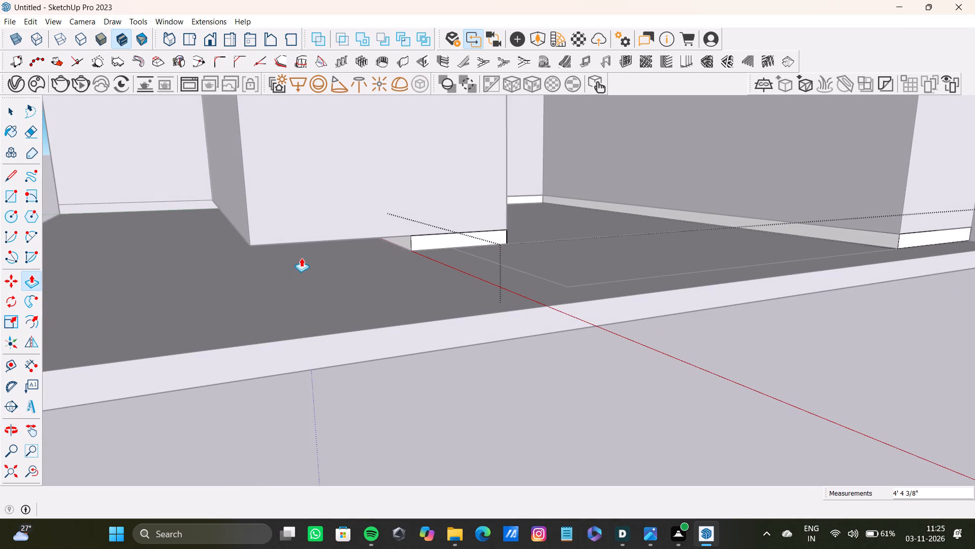
# Push-pull the plinth's outer side face outward by about 2' 2 11/16", flush with the widened free-standing arm, and close the groups.
pyautogui.press('space')
pyautogui.click(404, 243)
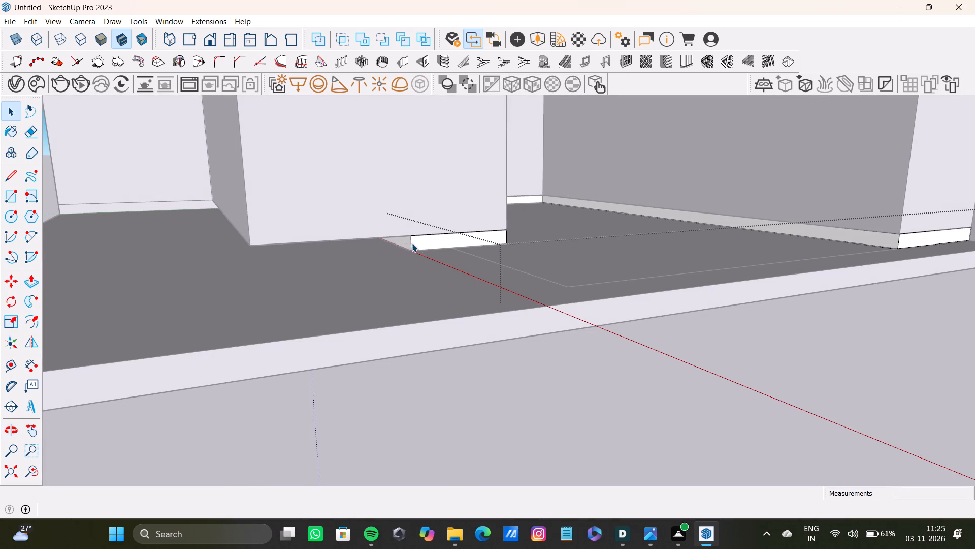
pyautogui.click(686, 360)
pyautogui.click(402, 241)
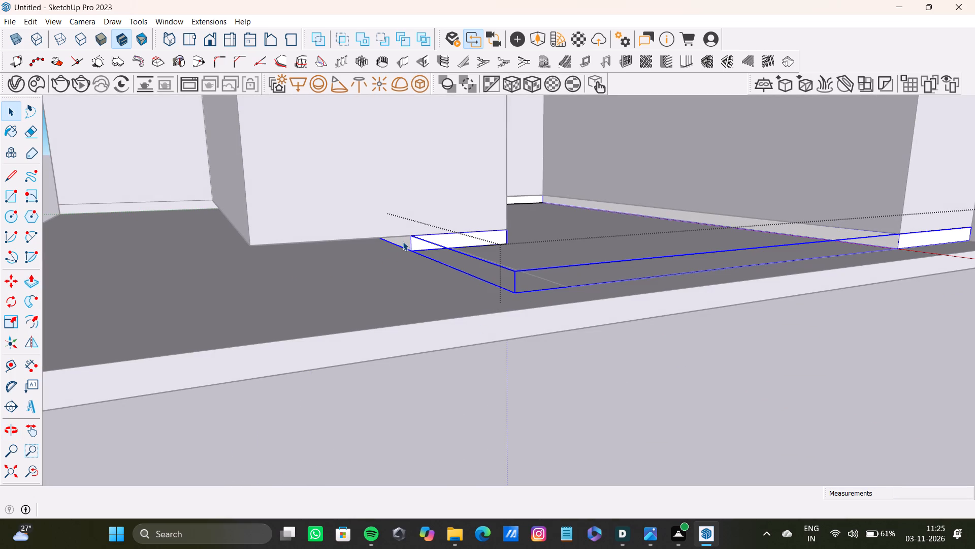
pyautogui.tripleClick(403, 241)
pyautogui.press('p')
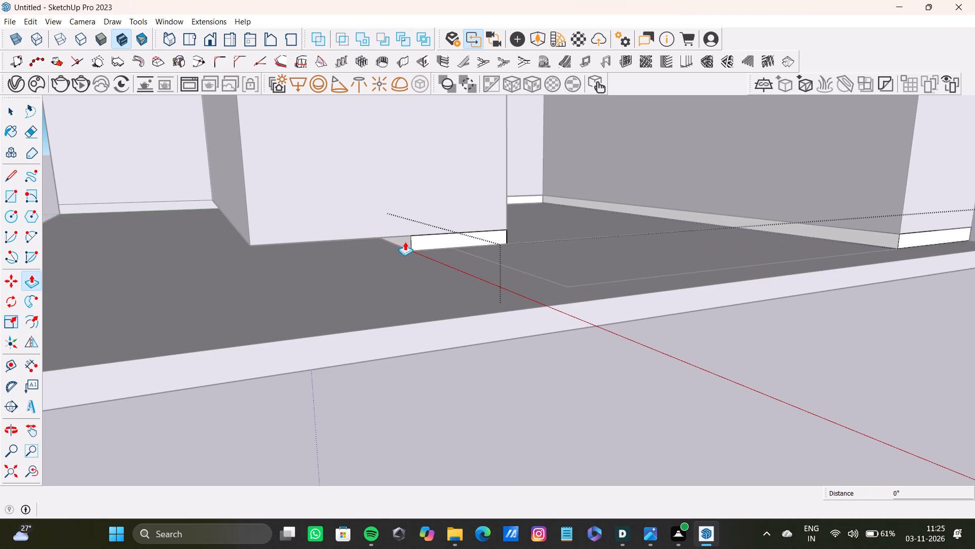
pyautogui.moveTo(405, 241); pyautogui.dragTo(252, 241)
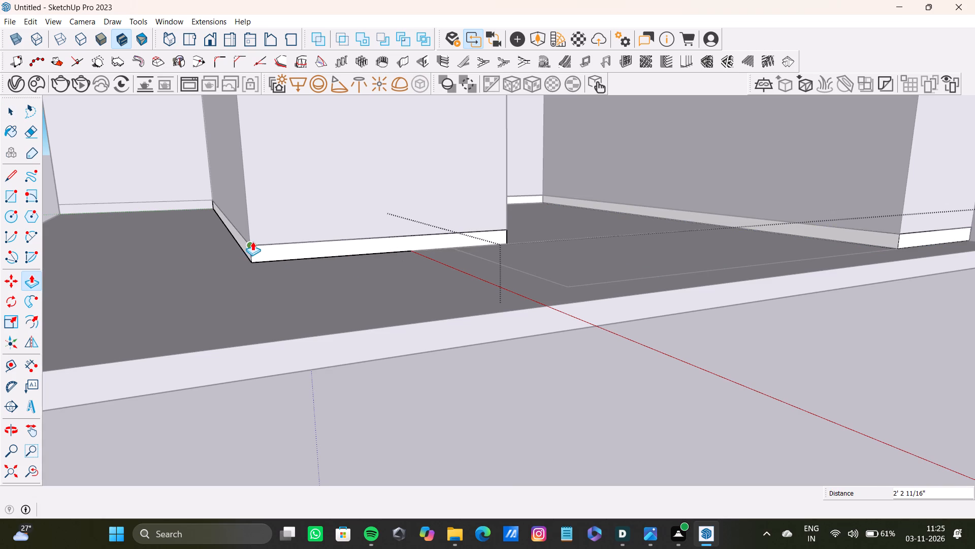
pyautogui.moveTo(252, 241); pyautogui.dragTo(255, 242)
pyautogui.scroll(5, 416, 222)
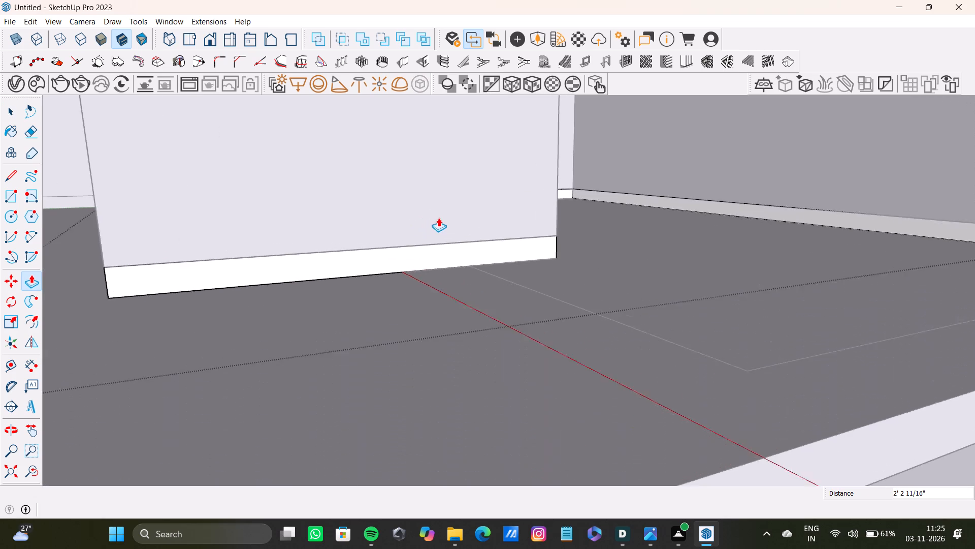
pyautogui.scroll(-14, 440, 218)
pyautogui.moveTo(490, 215); pyautogui.dragTo(360, 294, button='middle')
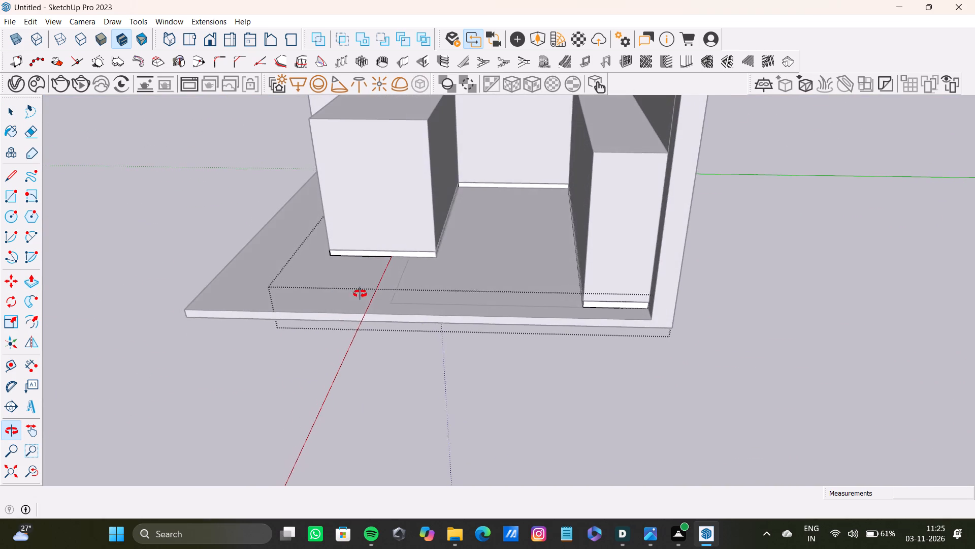
pyautogui.moveTo(360, 294); pyautogui.dragTo(369, 350, button='middle')
pyautogui.press('space')
pyautogui.click(764, 206)
pyautogui.scroll(5, 457, 241)
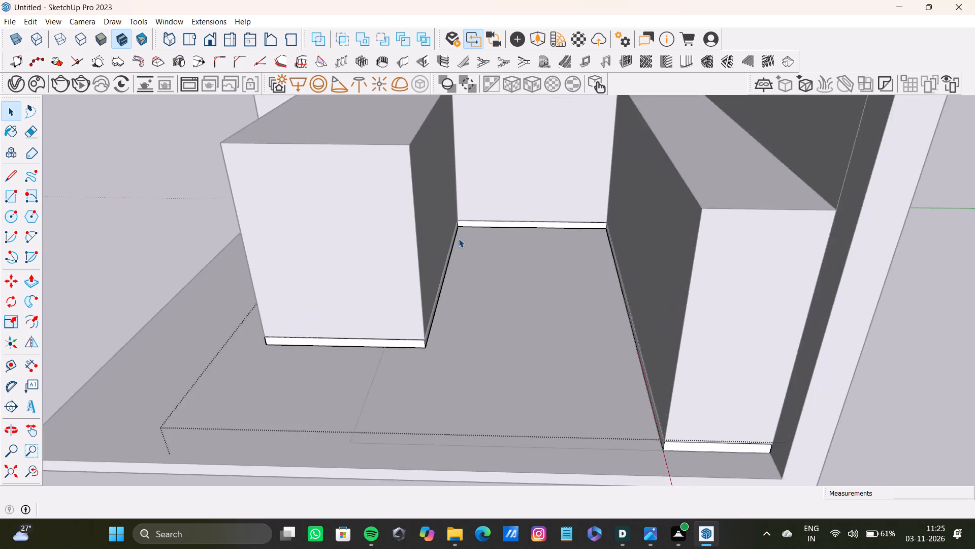
pyautogui.scroll(-13, 490, 207)
pyautogui.click(719, 155)
# Push-pull the inner side face of the free-standing counter arm inward to narrow the arm.
pyautogui.scroll(9, 514, 183)
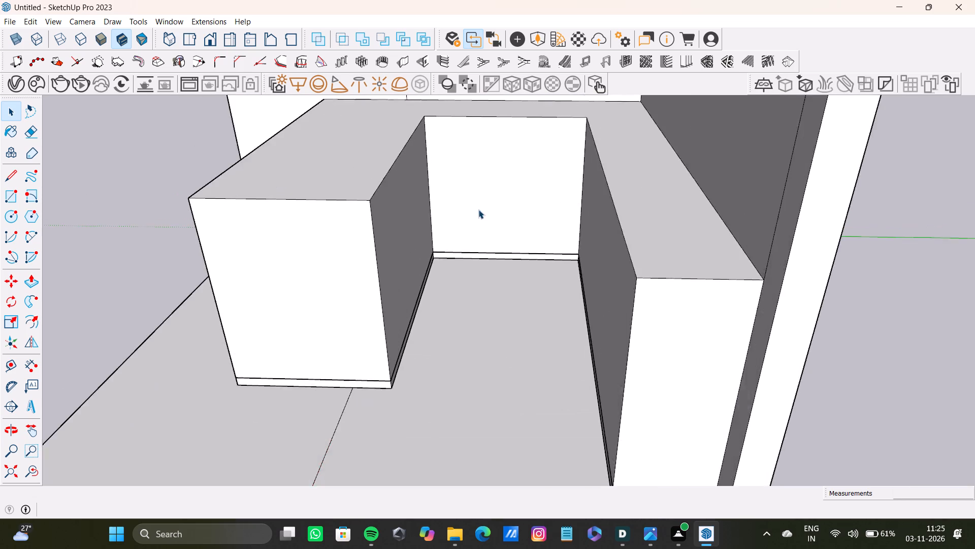
pyautogui.scroll(4, 478, 209)
pyautogui.click(351, 244)
pyautogui.press('p')
pyautogui.moveTo(345, 239); pyautogui.dragTo(263, 232)
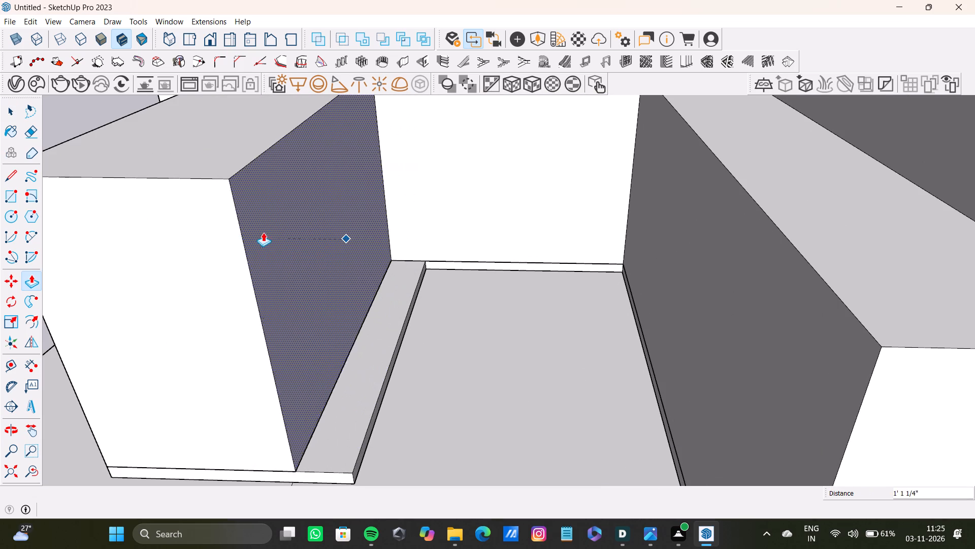
pyautogui.moveTo(263, 232); pyautogui.dragTo(244, 232)
pyautogui.scroll(-4, 246, 241)
pyautogui.keyDown('shift'); pyautogui.moveTo(250, 251); pyautogui.dragTo(349, 276, button='middle'); pyautogui.keyUp('shift')
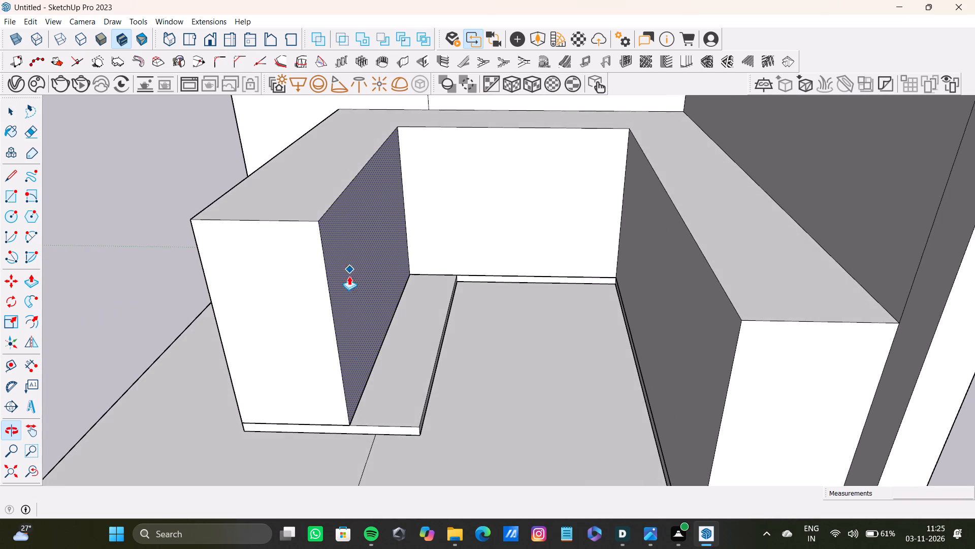
pyautogui.keyDown('shift'); pyautogui.moveTo(349, 276); pyautogui.dragTo(349, 271, button='middle'); pyautogui.keyUp('shift')
pyautogui.scroll(4, 381, 406)
pyautogui.scroll(-9, 397, 402)
pyautogui.press('space')
# Open the plinth group and push-pull its inner side face back flush with the narrowed free-standing arm.
pyautogui.moveTo(421, 400); pyautogui.dragTo(379, 329, button='middle')
pyautogui.scroll(5, 403, 369)
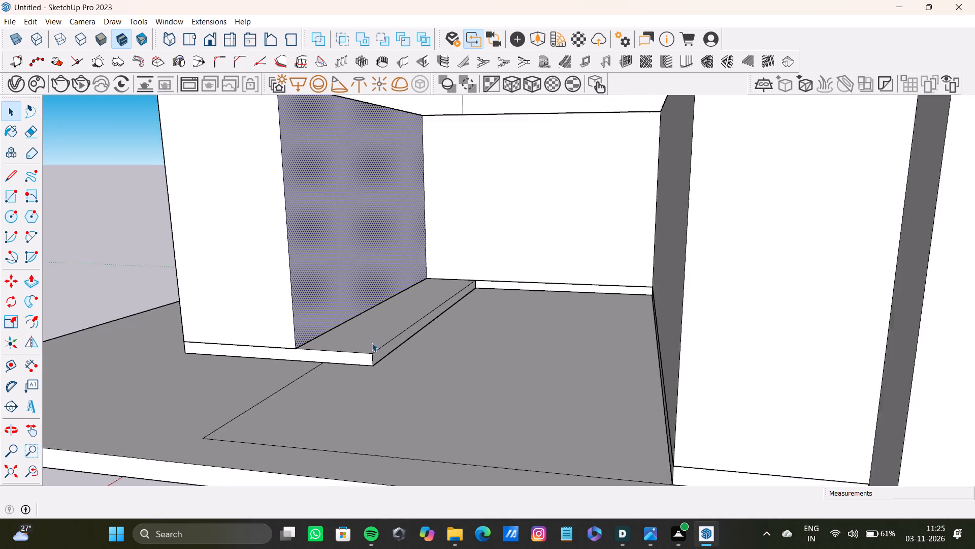
pyautogui.scroll(4, 372, 343)
pyautogui.click(380, 360)
pyautogui.tripleClick(380, 360)
pyautogui.doubleClick(378, 365)
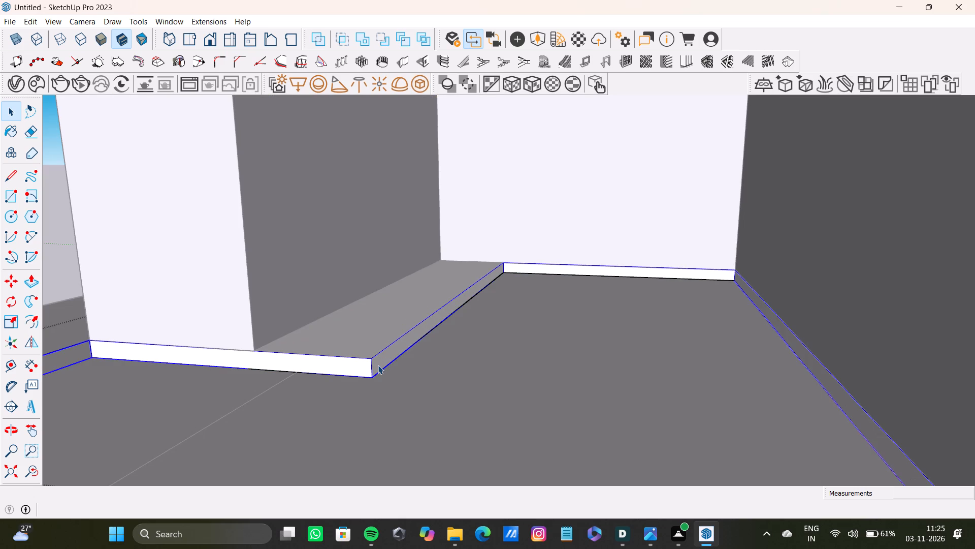
pyautogui.click(378, 365)
pyautogui.press('p')
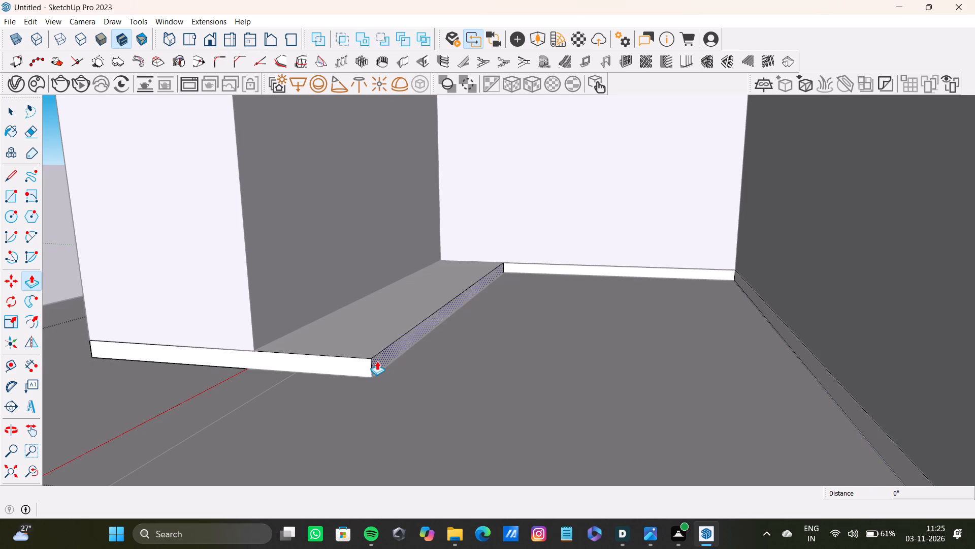
pyautogui.moveTo(375, 359); pyautogui.dragTo(259, 345)
pyautogui.scroll(-7, 316, 364)
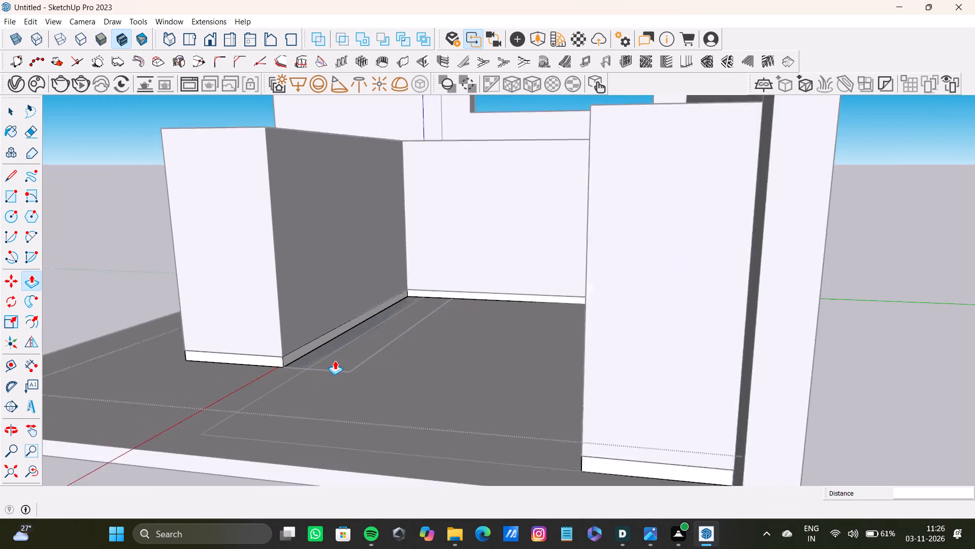
pyautogui.scroll(-6, 335, 360)
pyautogui.press('space')
pyautogui.moveTo(342, 346); pyautogui.dragTo(474, 438, button='middle')
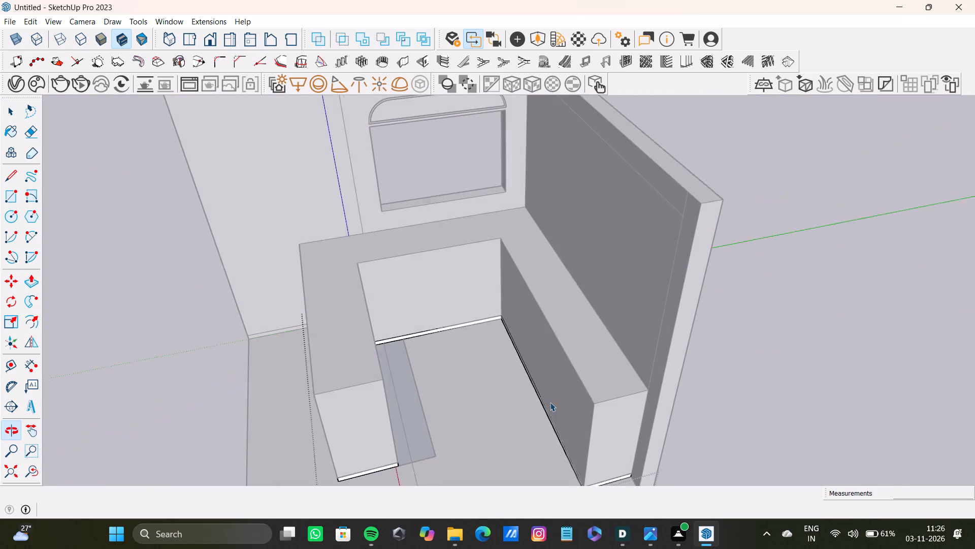
pyautogui.press('space')
pyautogui.moveTo(937, 326); pyautogui.dragTo(923, 325)
pyautogui.click(777, 292)
pyautogui.click(817, 270)
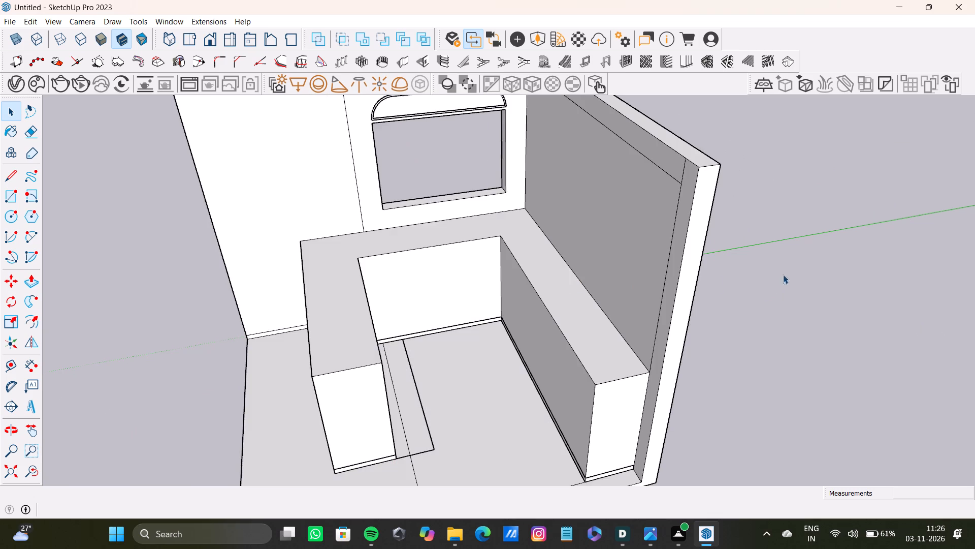
# Delete the leftover front and long edges of the plinth strip lying on the floor beside the free-standing arm.
pyautogui.scroll(-3, 396, 373)
pyautogui.moveTo(386, 376); pyautogui.dragTo(310, 402, button='middle')
pyautogui.scroll(4, 390, 398)
pyautogui.doubleClick(389, 392)
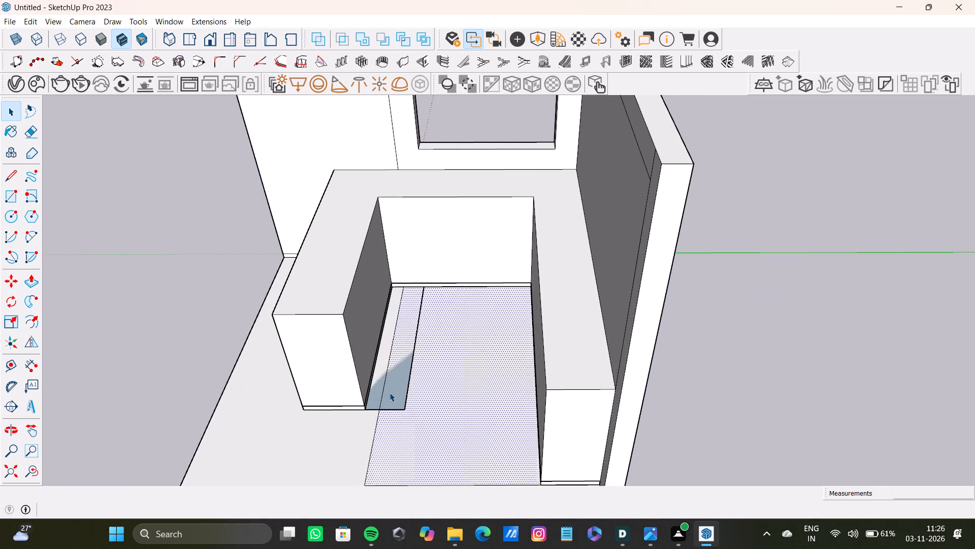
pyautogui.doubleClick(396, 400)
pyautogui.doubleClick(371, 400)
pyautogui.click(375, 400)
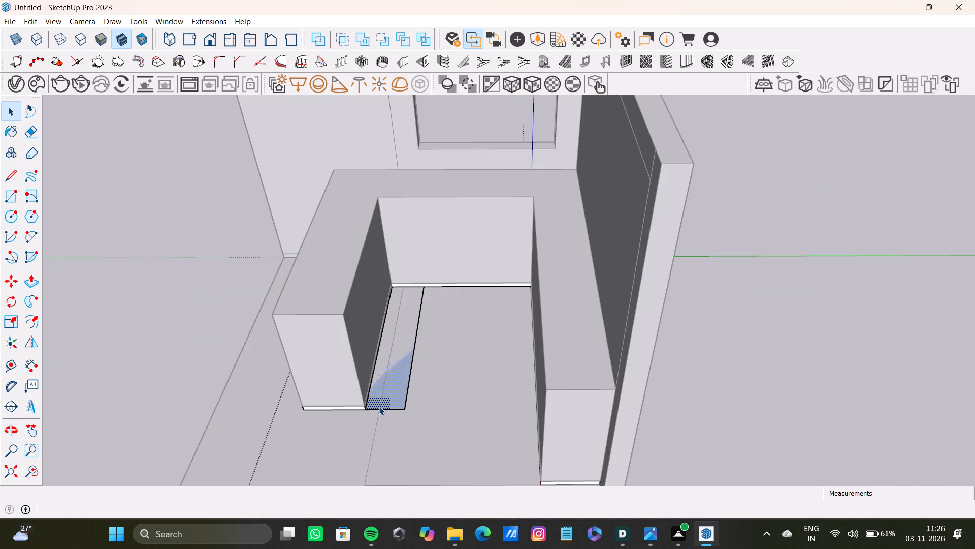
pyautogui.doubleClick(402, 406)
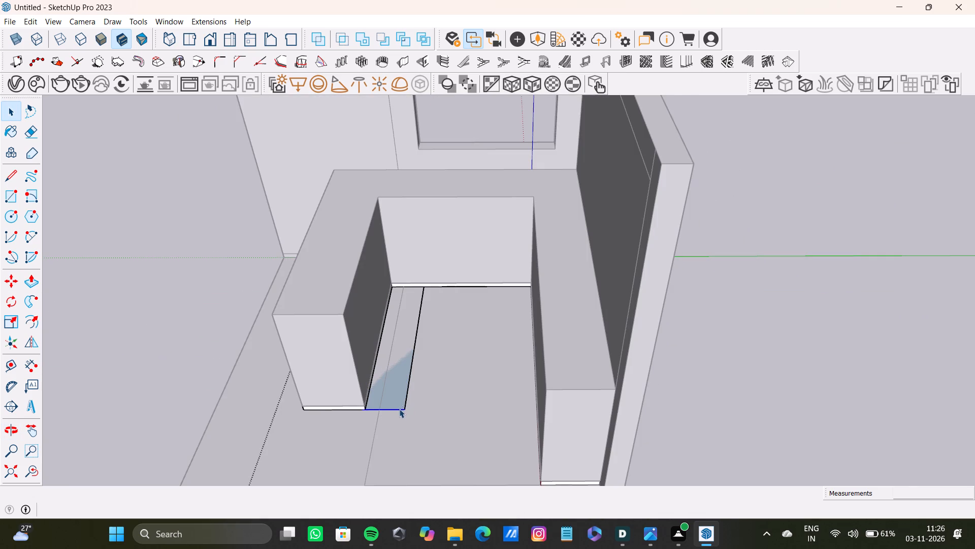
pyautogui.press('Delete')
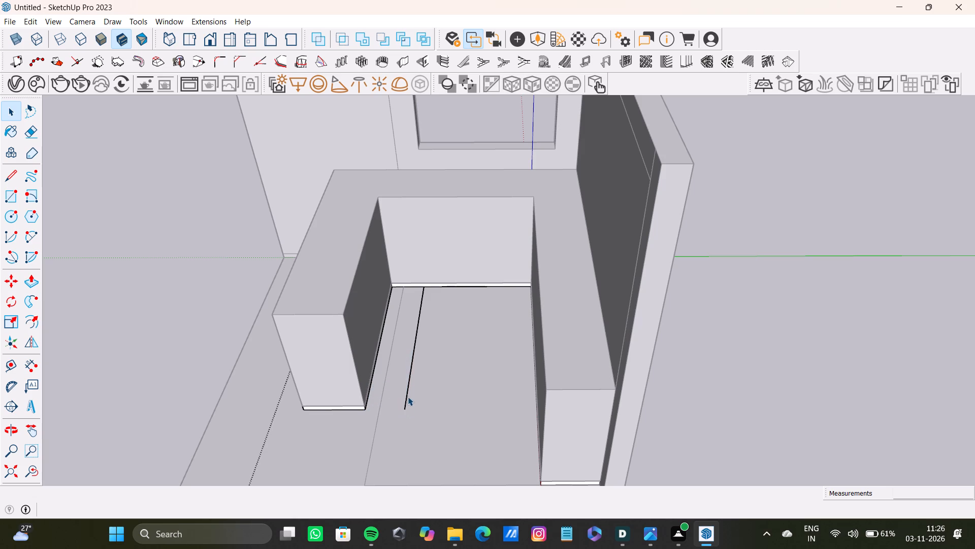
pyautogui.click(407, 396)
pyautogui.press('Delete')
pyautogui.scroll(-12, 316, 431)
pyautogui.keyDown('shift'); pyautogui.moveTo(327, 375); pyautogui.dragTo(346, 301, button='middle'); pyautogui.keyUp('shift')
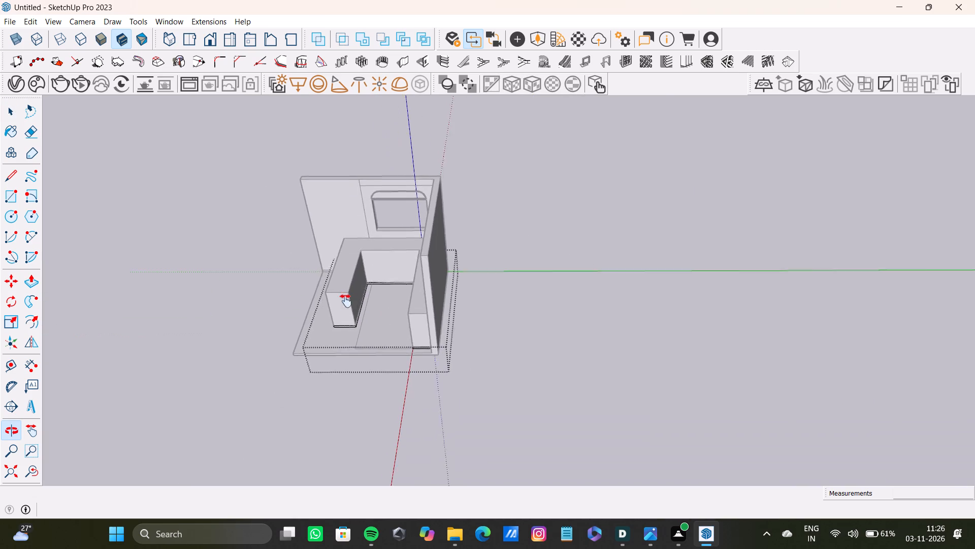
pyautogui.keyDown('shift'); pyautogui.moveTo(346, 301); pyautogui.dragTo(446, 280, button='middle'); pyautogui.keyUp('shift')
pyautogui.press('space')
pyautogui.click(504, 234)
# Push-pull the inner side face of the wall-side counter arm into the U by about 1' 1 1/2" to widen it.
pyautogui.scroll(9, 424, 299)
pyautogui.click(435, 342)
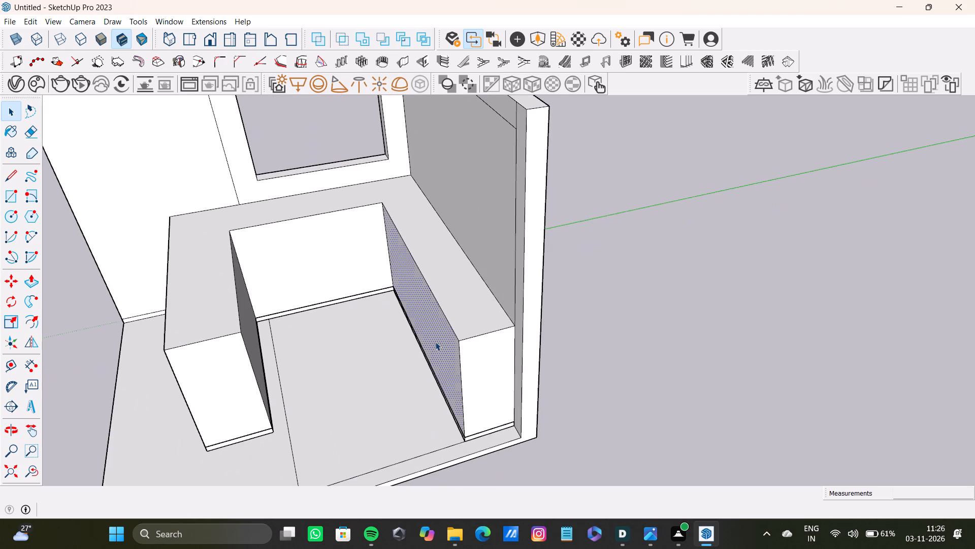
pyautogui.press('p')
pyautogui.moveTo(450, 356); pyautogui.dragTo(425, 365)
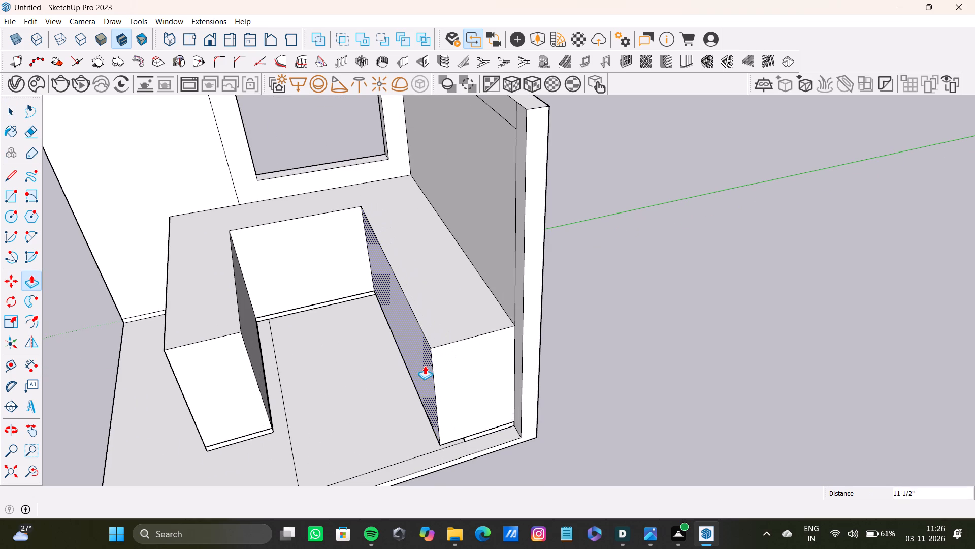
pyautogui.moveTo(425, 365); pyautogui.dragTo(420, 367)
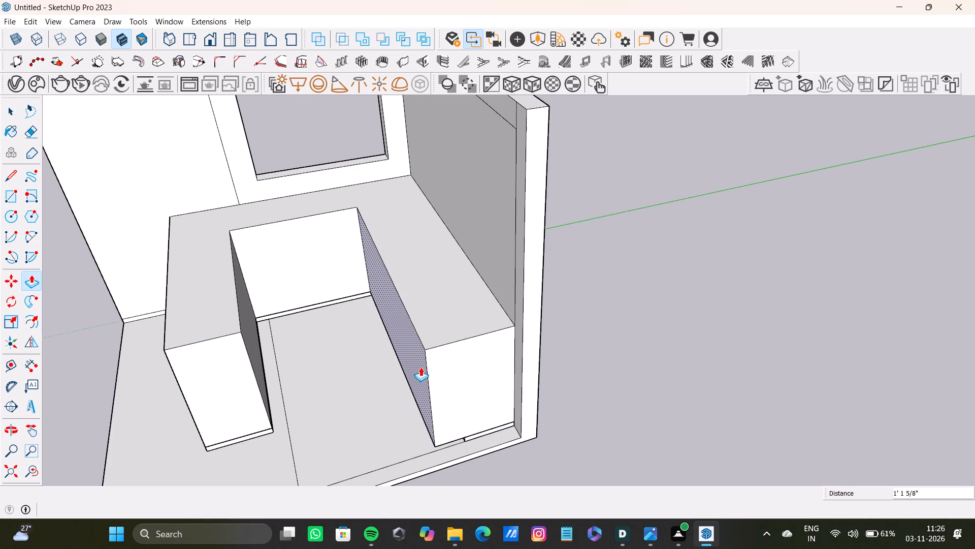
pyautogui.moveTo(420, 367); pyautogui.dragTo(420, 367)
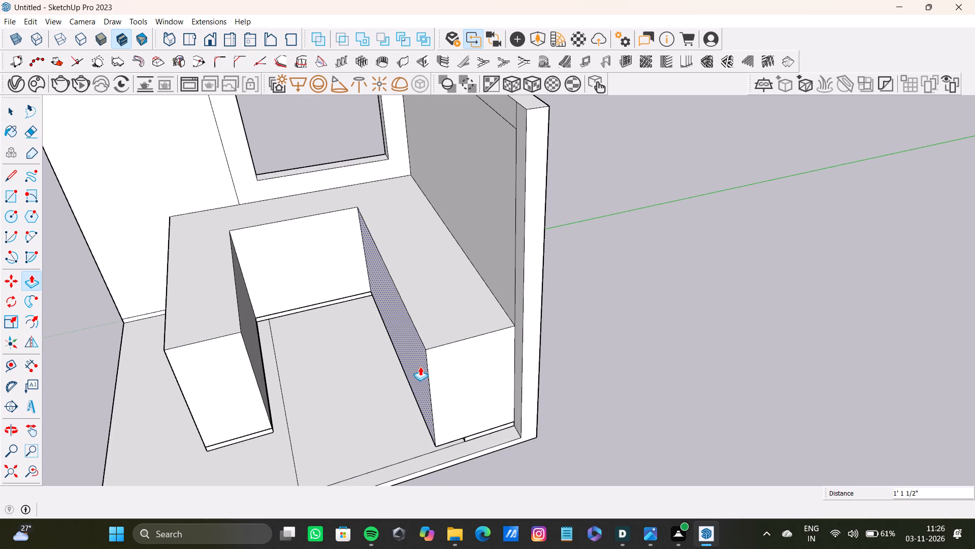
pyautogui.moveTo(420, 367); pyautogui.dragTo(420, 367)
pyautogui.scroll(14, 412, 377)
pyautogui.press('space')
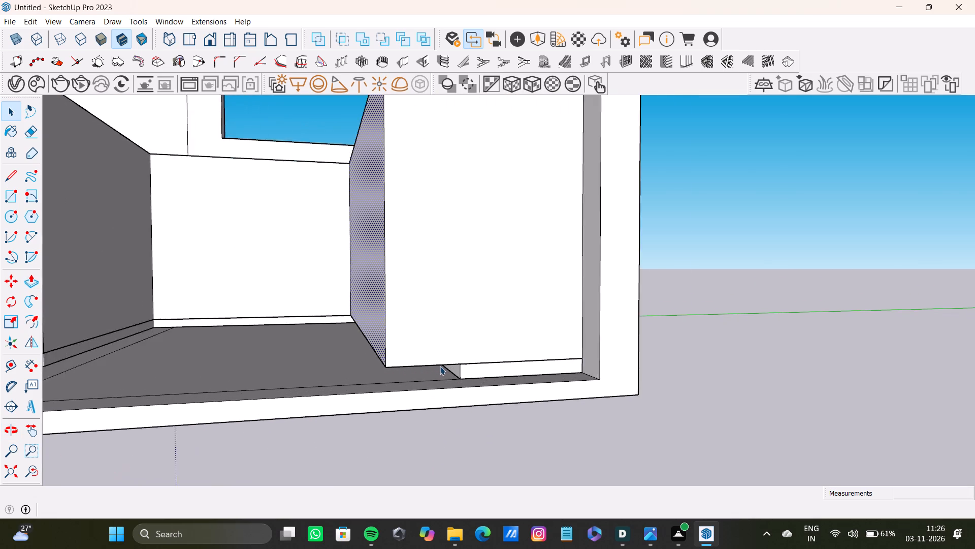
# Open the plinth group and push-pull its side face outward by about 1' 1 5/16", flush with the widened wall-side arm.
pyautogui.scroll(3, 440, 366)
pyautogui.click(458, 371)
pyautogui.doubleClick(459, 371)
pyautogui.click(463, 371)
pyautogui.click(464, 372)
pyautogui.click(469, 376)
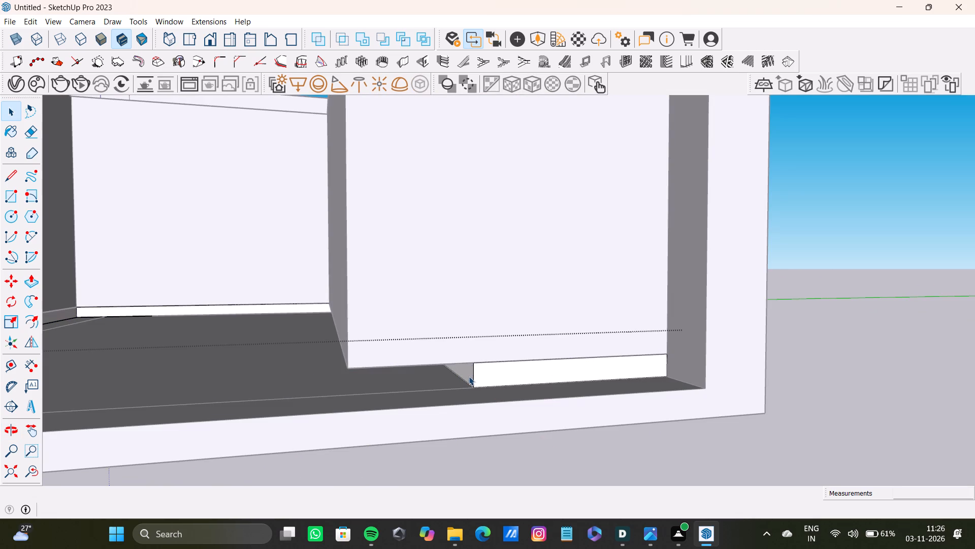
pyautogui.press('p')
pyautogui.moveTo(468, 373); pyautogui.dragTo(343, 362)
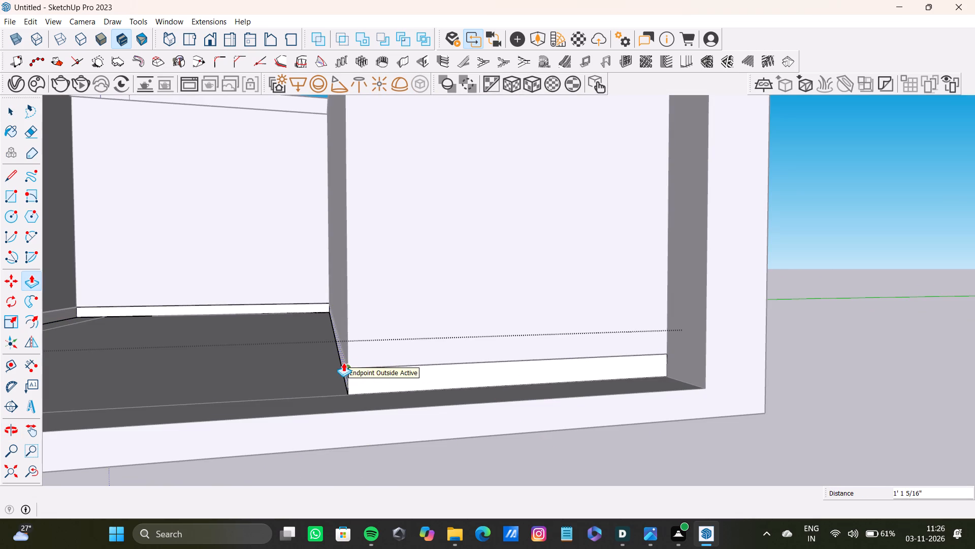
pyautogui.moveTo(343, 362); pyautogui.dragTo(349, 349)
pyautogui.scroll(-14, 449, 388)
pyautogui.press('space')
pyautogui.click(660, 274)
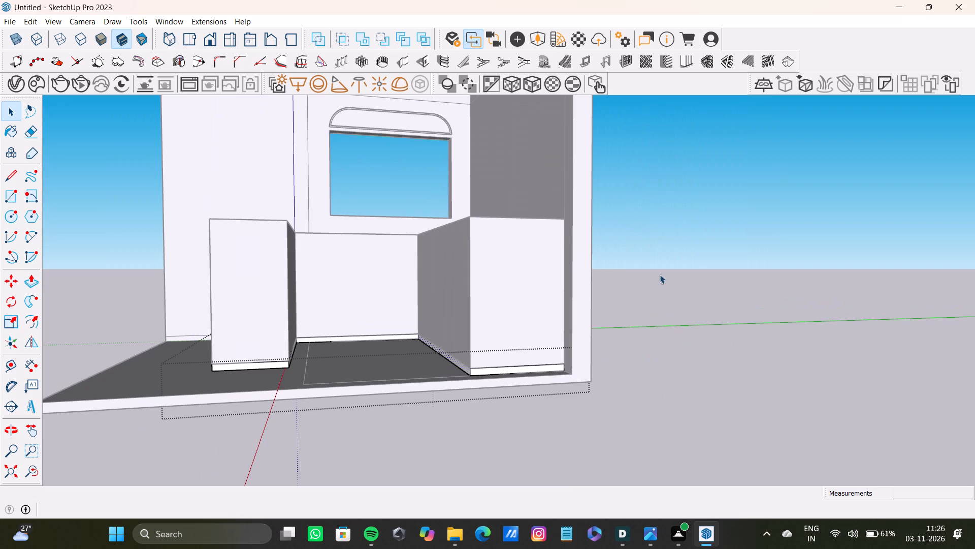
pyautogui.scroll(-5, 237, 295)
pyautogui.moveTo(291, 313); pyautogui.dragTo(335, 367, button='middle')
pyautogui.click(570, 225)
# Delete the stray floor line running from the free-standing arm toward the front edge of the floor.
pyautogui.scroll(-5, 282, 310)
pyautogui.moveTo(292, 321); pyautogui.dragTo(300, 321, button='middle')
pyautogui.scroll(1, 292, 321)
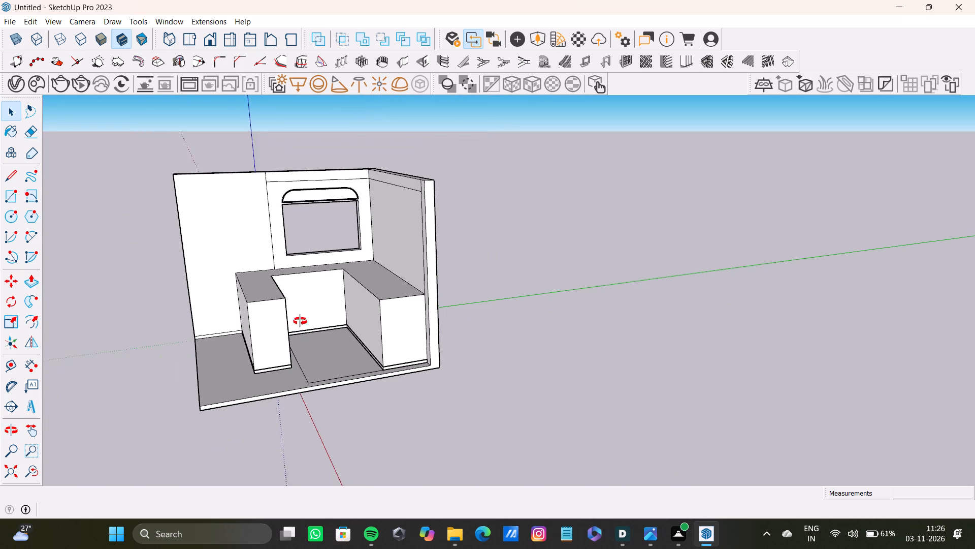
pyautogui.moveTo(300, 321); pyautogui.dragTo(336, 350, button='middle')
pyautogui.scroll(7, 336, 377)
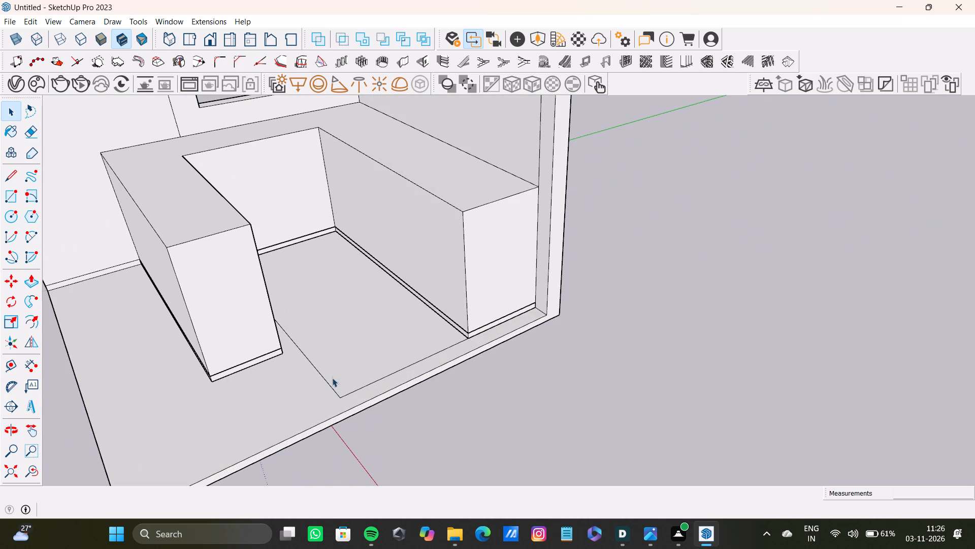
pyautogui.click(335, 389)
pyautogui.press('Delete')
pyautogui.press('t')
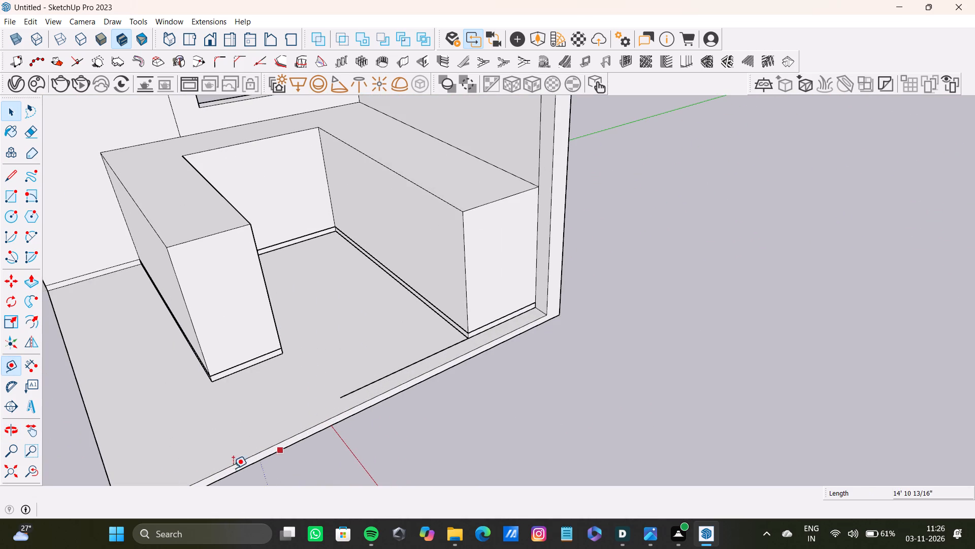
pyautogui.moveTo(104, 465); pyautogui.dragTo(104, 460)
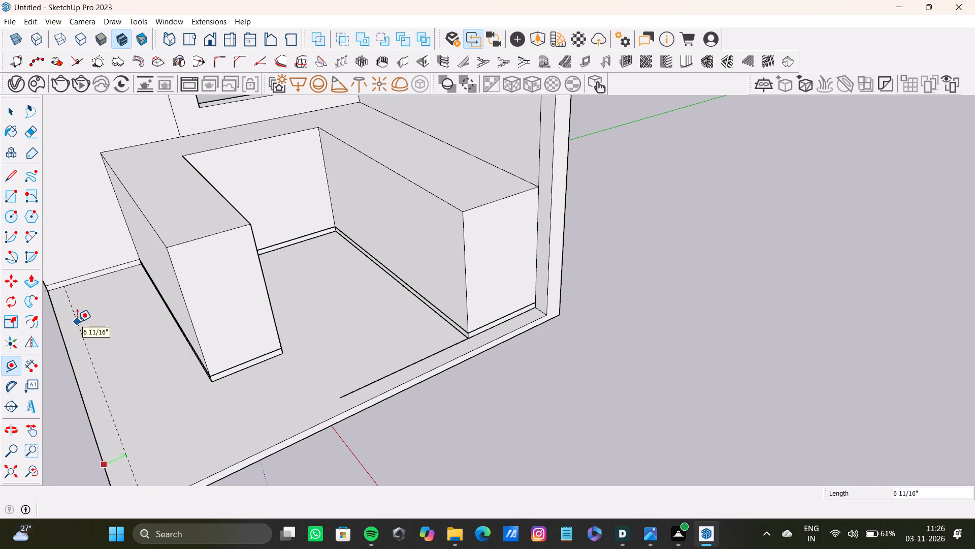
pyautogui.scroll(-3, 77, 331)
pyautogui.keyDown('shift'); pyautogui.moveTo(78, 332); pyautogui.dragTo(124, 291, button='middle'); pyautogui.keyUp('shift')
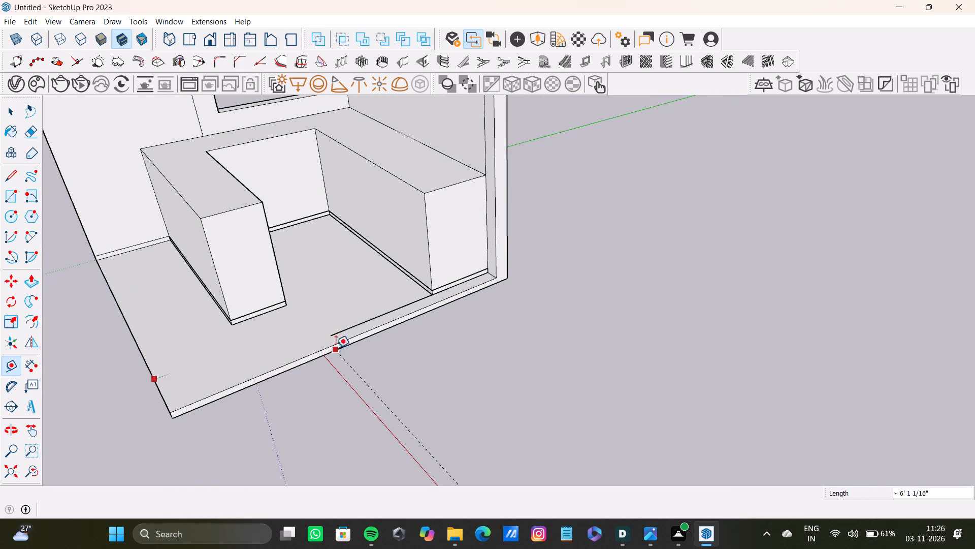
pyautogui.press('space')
# Place guides parallel to the floor's front edge through the loose line's end, and about 6" in from the floor's outer side edge.
pyautogui.press('t')
pyautogui.scroll(3, 284, 367)
pyautogui.click(284, 362)
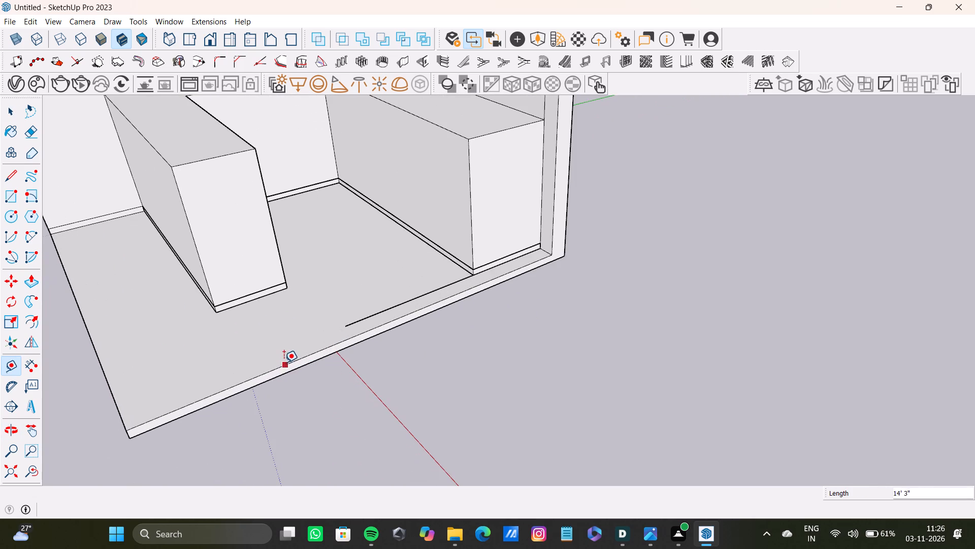
pyautogui.click(346, 325)
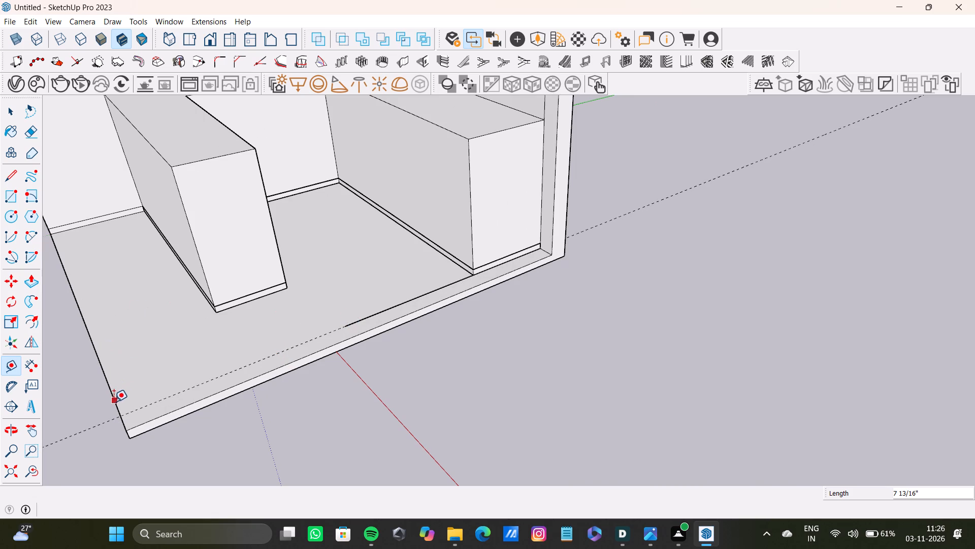
pyautogui.click(114, 402)
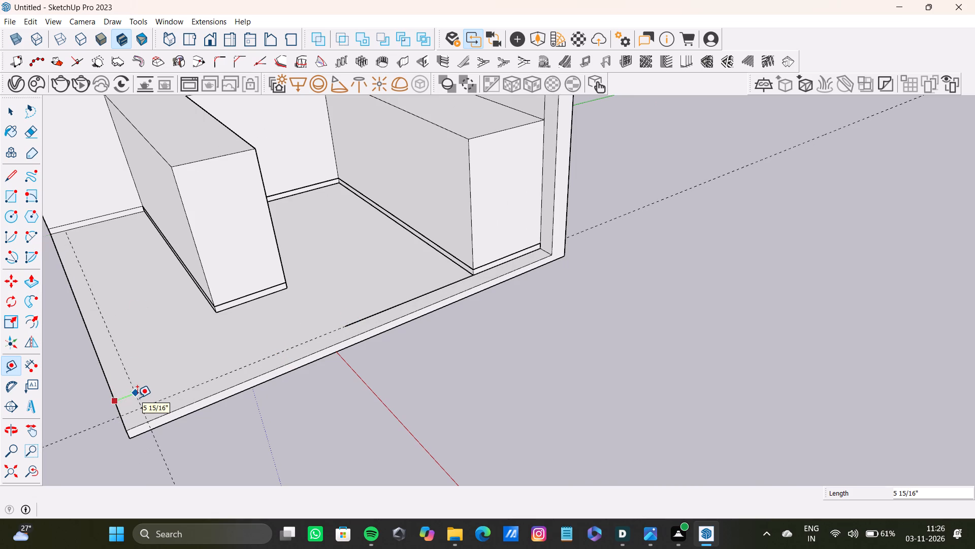
pyautogui.click(137, 398)
# Draw floor lines along the guides from the window wall to their intersection, and about 5' 9" to the loose front line's end.
pyautogui.scroll(-7, 118, 345)
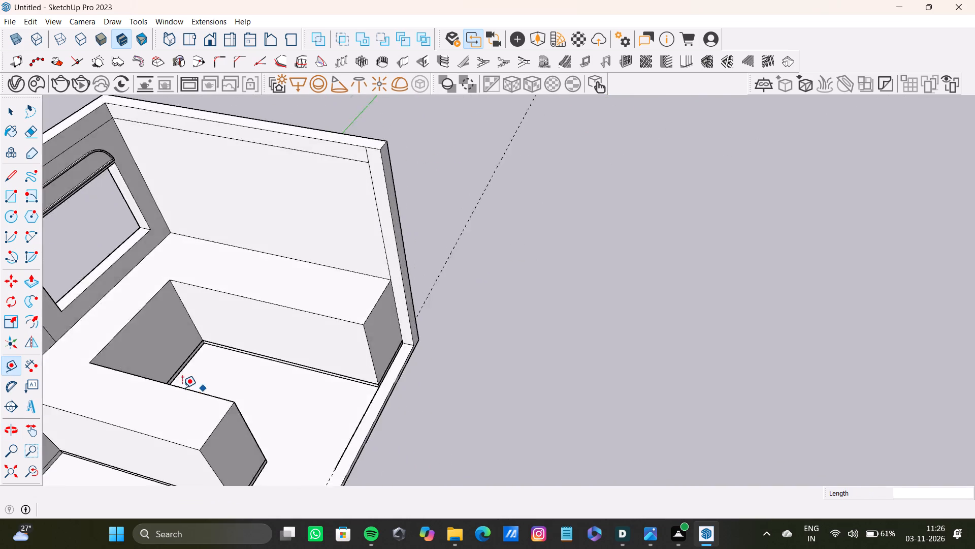
pyautogui.scroll(-4, 259, 408)
pyautogui.moveTo(253, 418); pyautogui.dragTo(30, 401, button='middle')
pyautogui.scroll(-5, 29, 397)
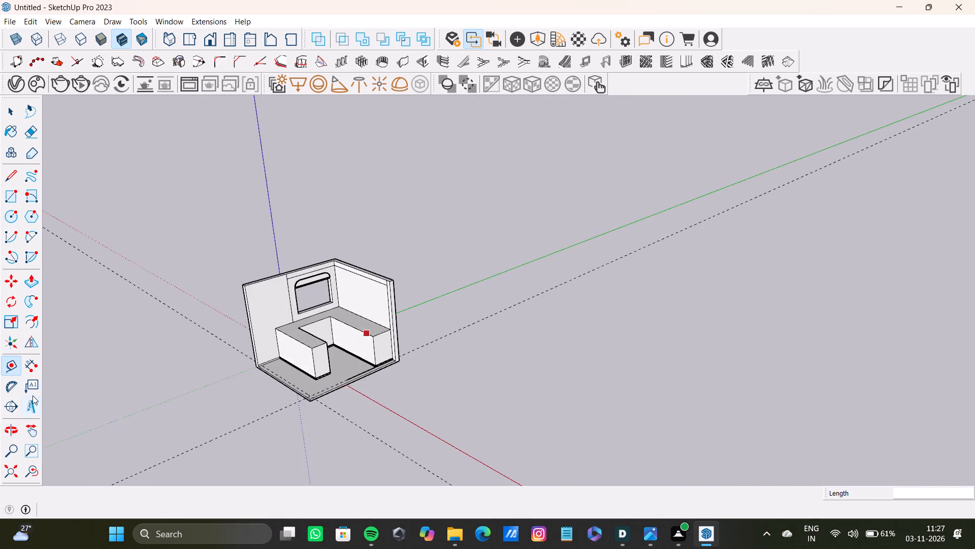
pyautogui.keyDown('shift'); pyautogui.scroll(16, 128, 379); pyautogui.keyUp('shift')
pyautogui.scroll(-5, 301, 367)
pyautogui.scroll(1, 301, 367)
pyautogui.moveTo(301, 367); pyautogui.dragTo(258, 278, button='middle')
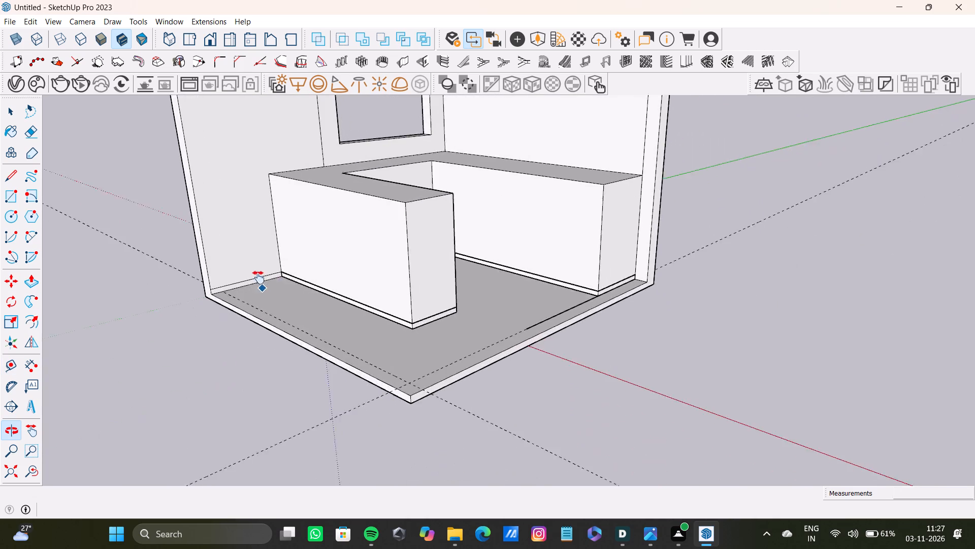
pyautogui.moveTo(258, 278); pyautogui.dragTo(180, 371, button='middle')
pyautogui.press('l')
pyautogui.press('o')
pyautogui.scroll(3, 239, 297)
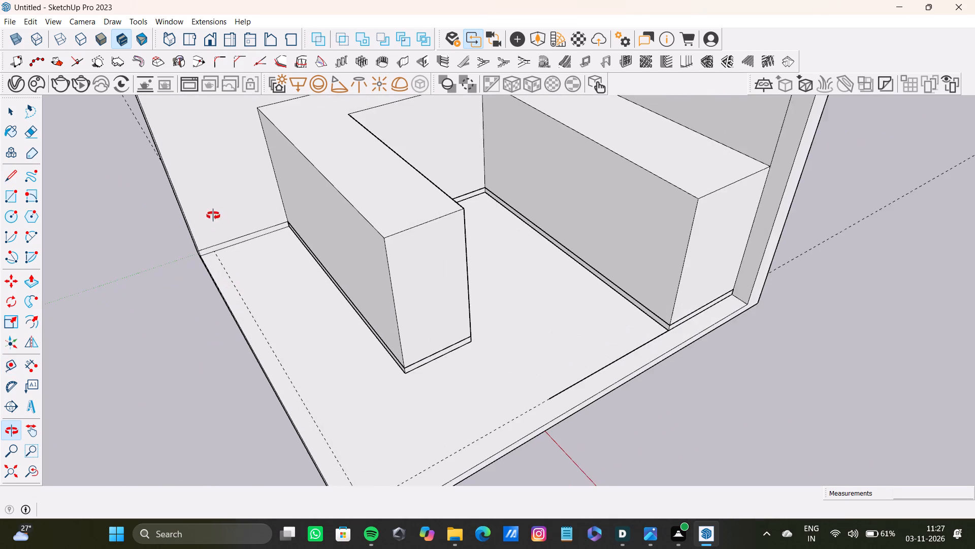
pyautogui.scroll(3, 227, 217)
pyautogui.press('l')
pyautogui.scroll(4, 211, 269)
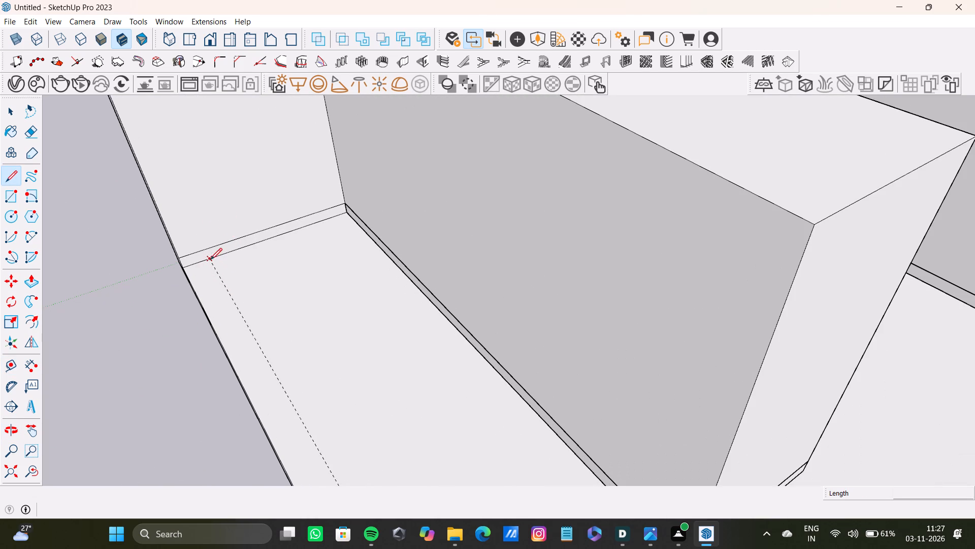
pyautogui.click(210, 258)
pyautogui.scroll(-11, 294, 361)
pyautogui.moveTo(311, 375); pyautogui.dragTo(269, 282, button='middle')
pyautogui.scroll(-5, 292, 335)
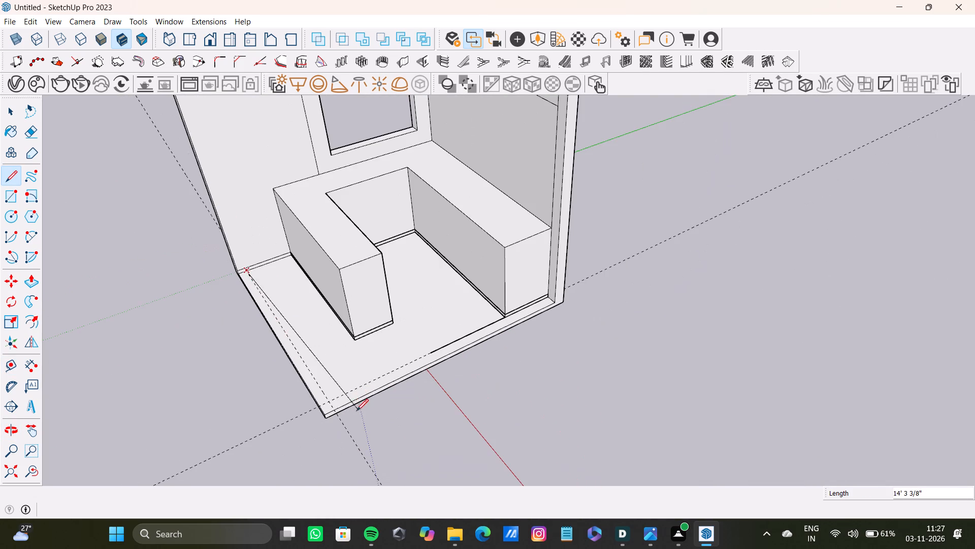
pyautogui.click(329, 403)
pyautogui.click(430, 355)
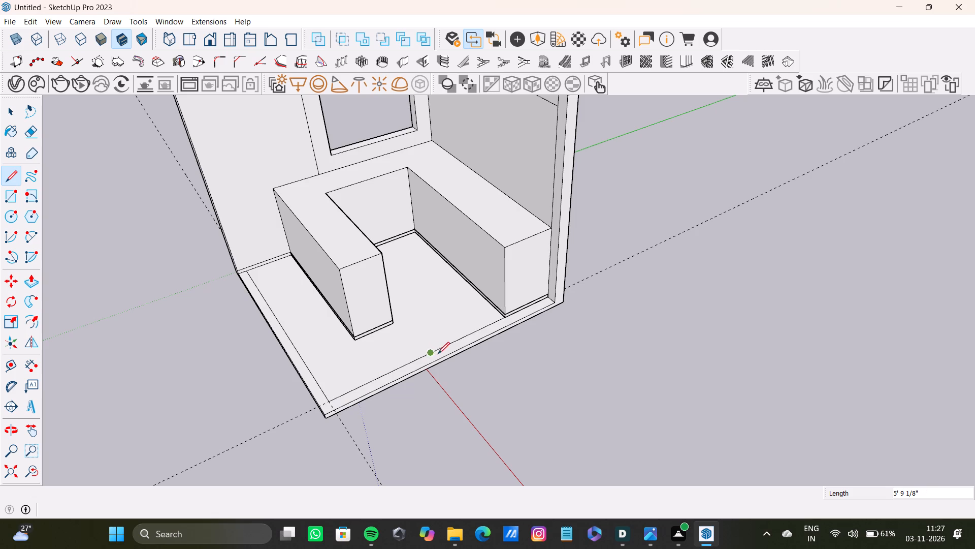
pyautogui.press('space')
# Delete the leftover vertical line beside the wall opening and its short remainder up to the wall's top edge.
pyautogui.scroll(-3, 323, 313)
pyautogui.moveTo(328, 309); pyautogui.dragTo(343, 250, button='middle')
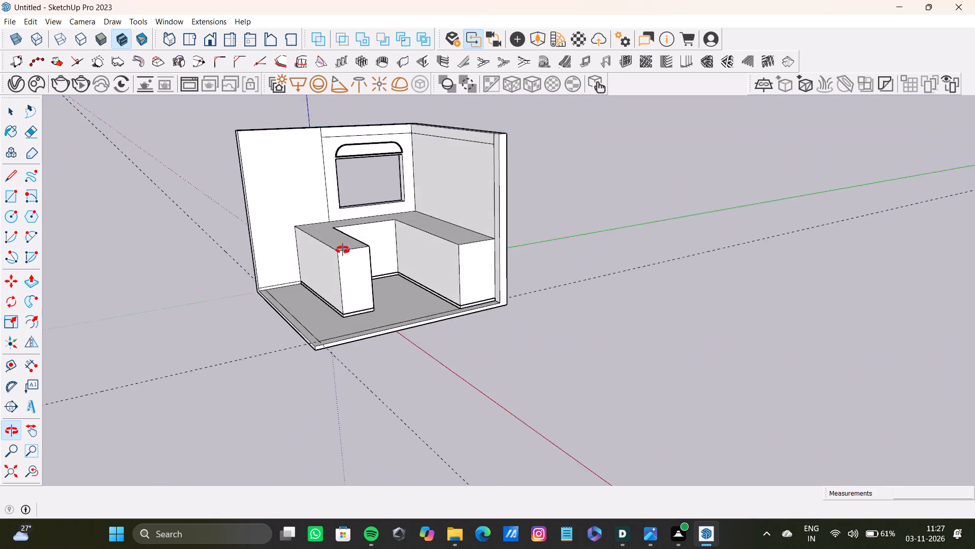
pyautogui.moveTo(343, 250); pyautogui.dragTo(307, 288, button='middle')
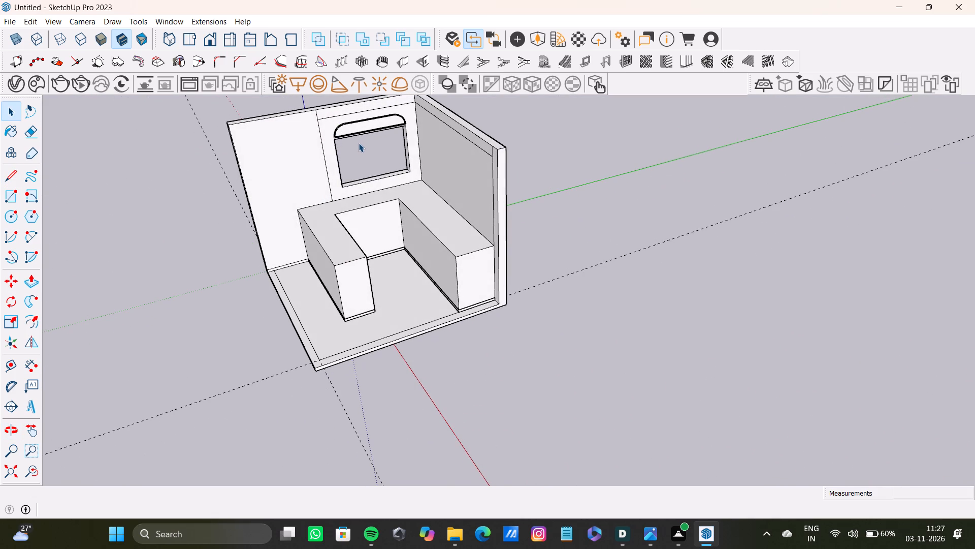
pyautogui.scroll(-5, 367, 152)
pyautogui.moveTo(368, 156); pyautogui.dragTo(350, 206, button='middle')
pyautogui.scroll(6, 449, 182)
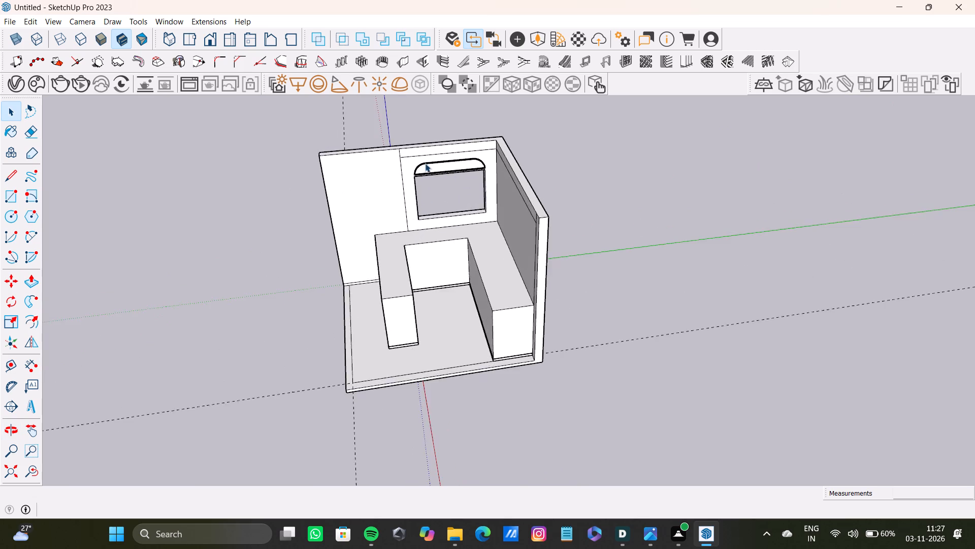
pyautogui.scroll(15, 425, 163)
pyautogui.click(380, 215)
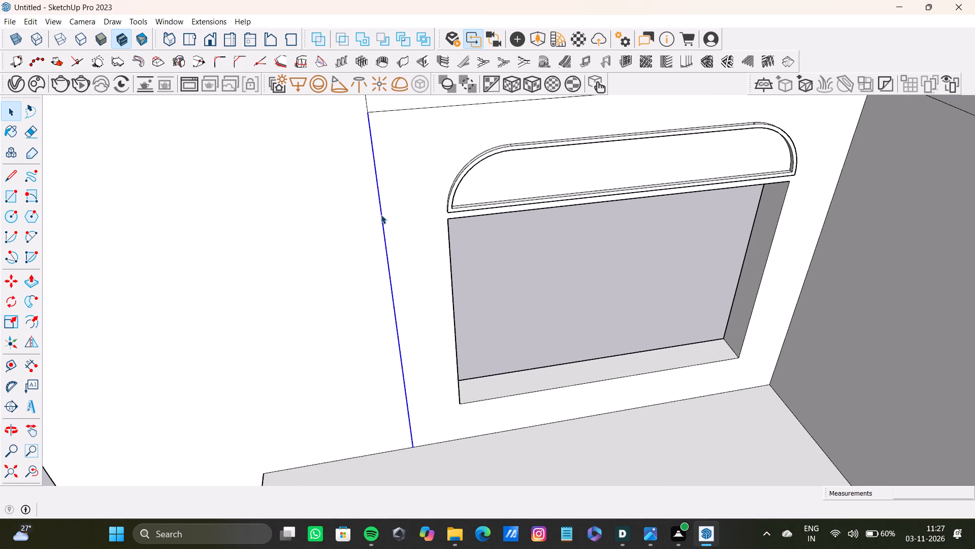
pyautogui.press('Delete')
pyautogui.scroll(-5, 381, 215)
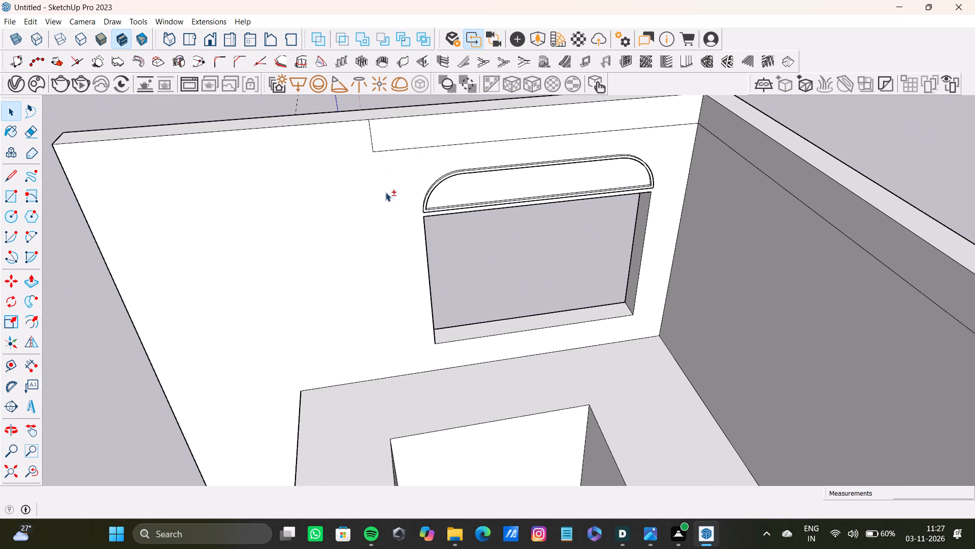
pyautogui.click(372, 136)
pyautogui.press('Delete')
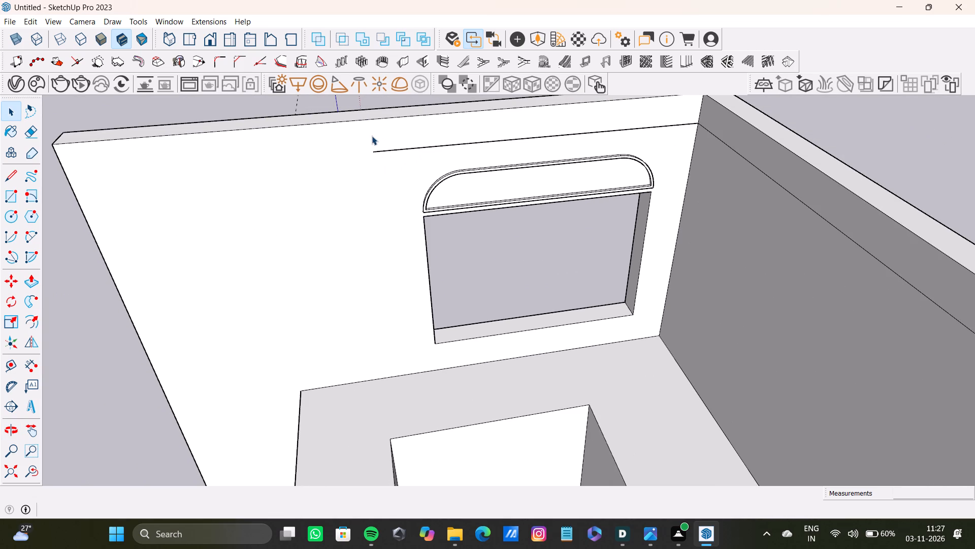
# Extend the upper horizontal line on the window wall by about 6' 3" to the wall's outer edge, following a new parallel guide.
pyautogui.press('t')
pyautogui.click(350, 118)
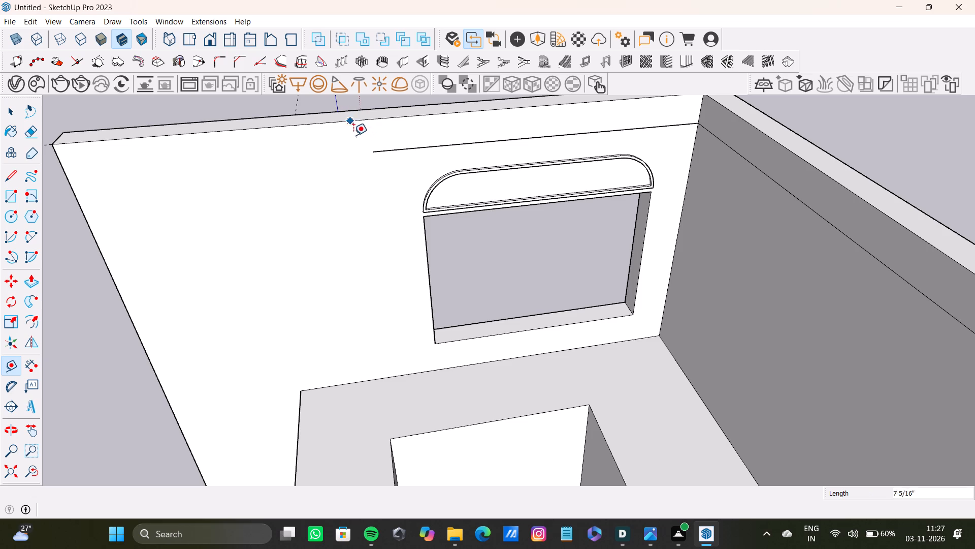
pyautogui.click(370, 152)
pyautogui.press('l')
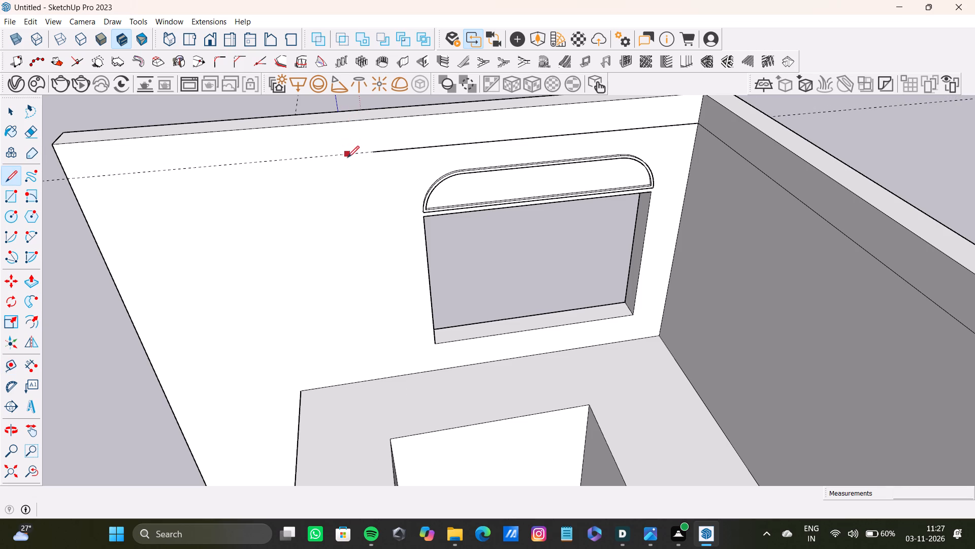
pyautogui.click(378, 151)
pyautogui.click(67, 182)
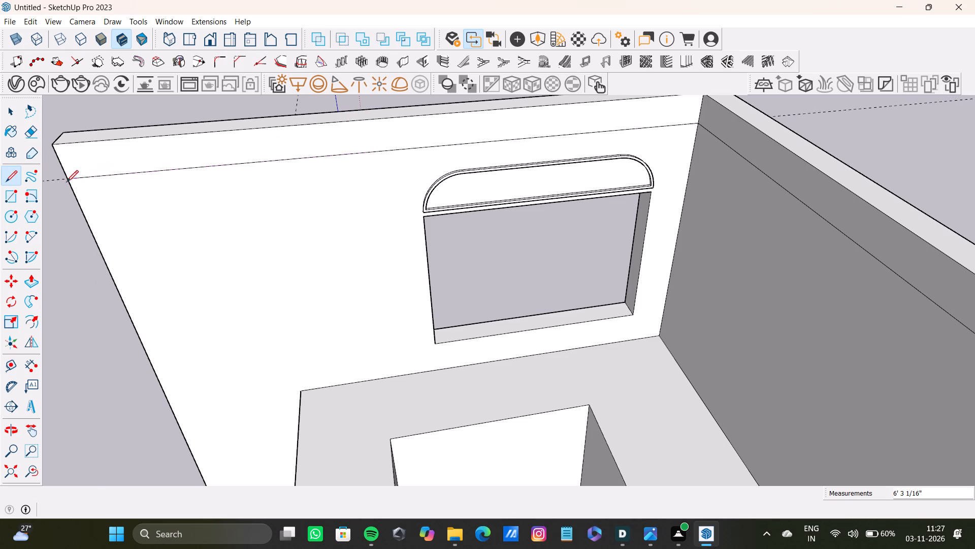
pyautogui.press('space')
# Examine the room from the front and above, comparing the wall opening's position and width with the U-shaped counter.
pyautogui.scroll(-10, 446, 216)
pyautogui.moveTo(451, 266); pyautogui.dragTo(443, 197, button='middle')
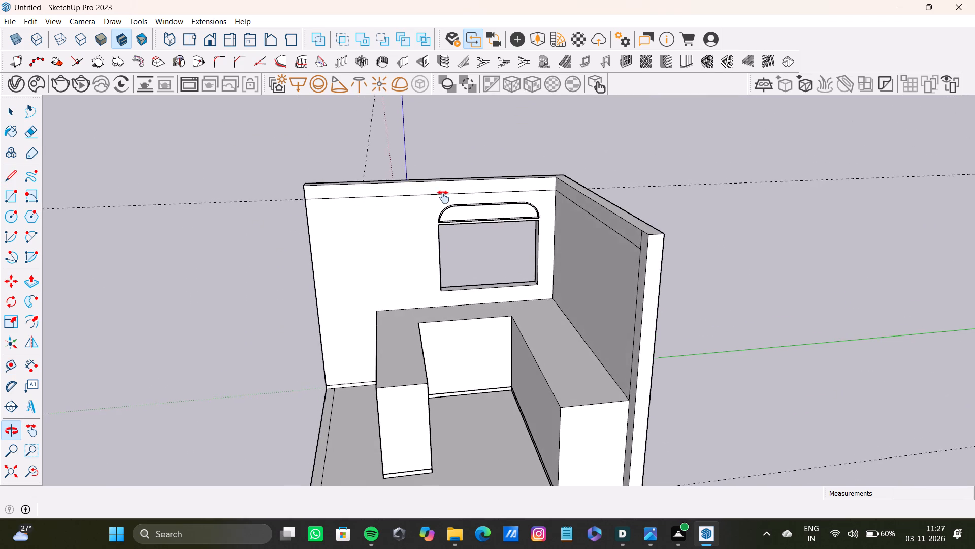
pyautogui.moveTo(443, 197); pyautogui.dragTo(440, 142, button='middle')
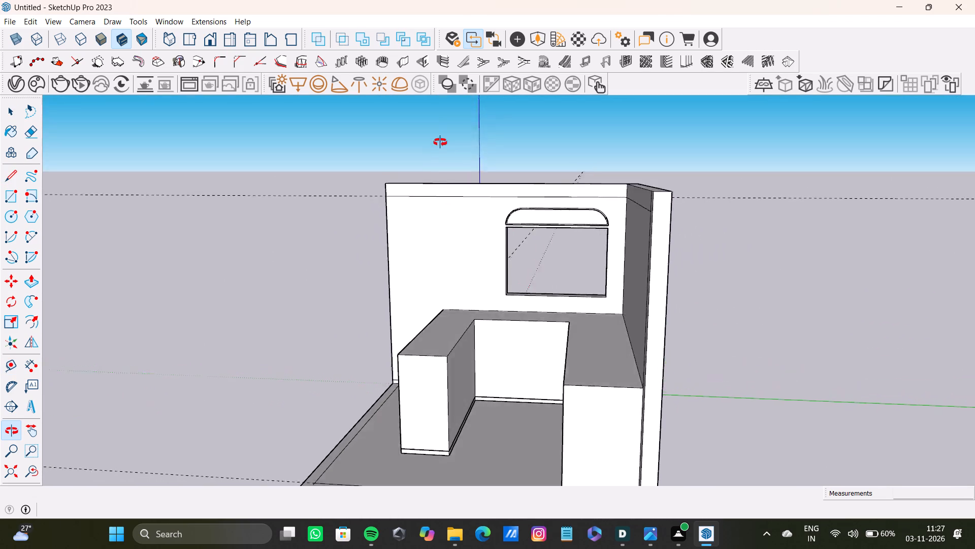
pyautogui.moveTo(440, 142); pyautogui.dragTo(456, 138, button='middle')
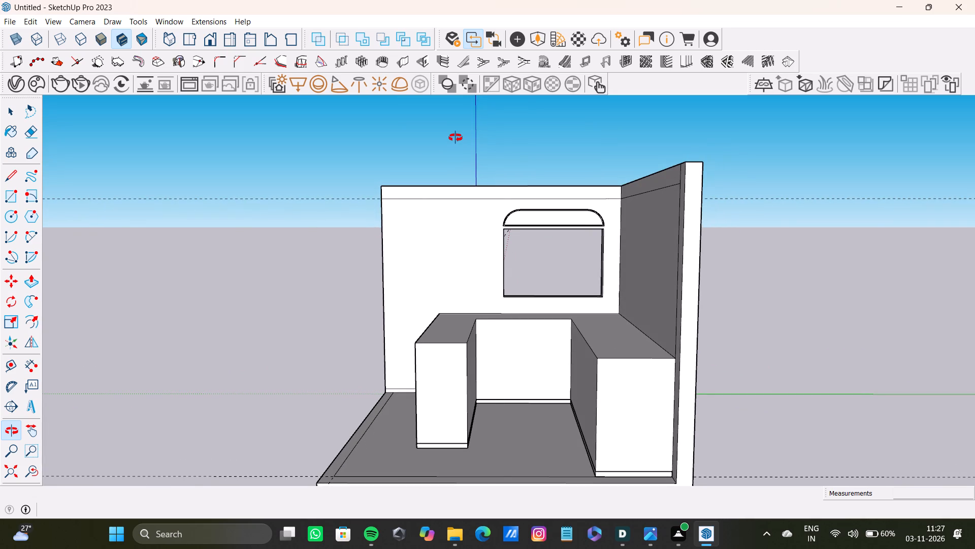
pyautogui.moveTo(456, 138); pyautogui.dragTo(456, 138, button='middle')
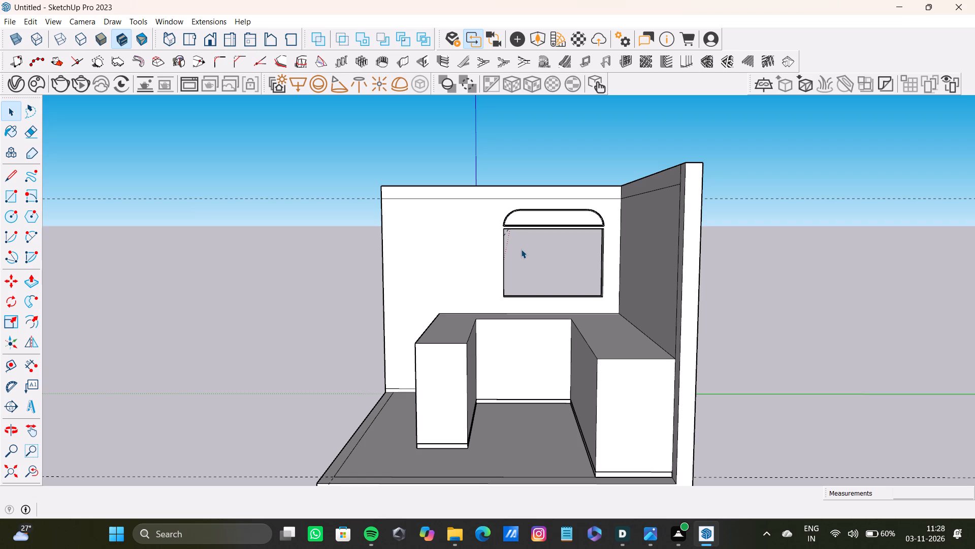
pyautogui.scroll(5, 548, 351)
pyautogui.scroll(-9, 507, 332)
pyautogui.keyDown('shift'); pyautogui.moveTo(506, 335); pyautogui.dragTo(515, 357, button='middle'); pyautogui.keyUp('shift')
pyautogui.scroll(-4, 515, 357)
pyautogui.keyDown('shift'); pyautogui.moveTo(515, 357); pyautogui.dragTo(519, 310, button='middle'); pyautogui.keyUp('shift')
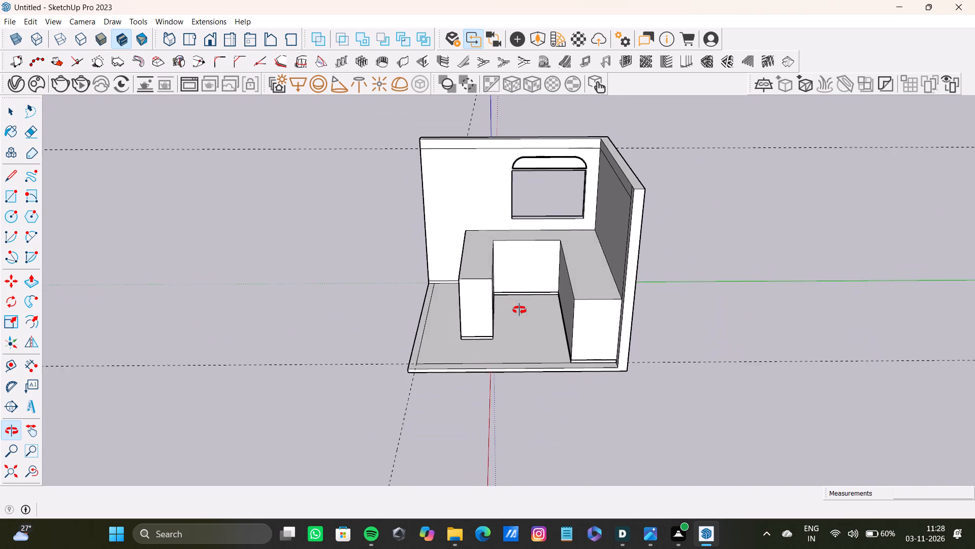
pyautogui.keyDown('shift'); pyautogui.moveTo(519, 310); pyautogui.dragTo(509, 324, button='middle'); pyautogui.keyUp('shift')
pyautogui.scroll(15, 508, 219)
pyautogui.scroll(-3, 522, 191)
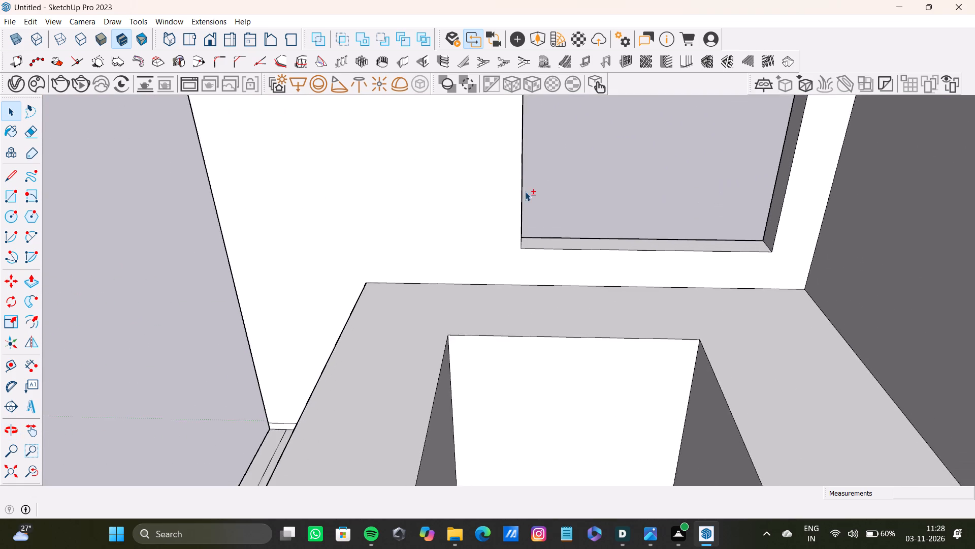
# Push-pull the wall opening's side face away from the room corner by about 1' 9 5/16" to widen the opening.
pyautogui.scroll(-5, 525, 192)
pyautogui.moveTo(528, 194); pyautogui.dragTo(502, 234, button='middle')
pyautogui.scroll(-8, 502, 234)
pyautogui.moveTo(505, 247); pyautogui.dragTo(417, 230, button='middle')
pyautogui.scroll(4, 571, 206)
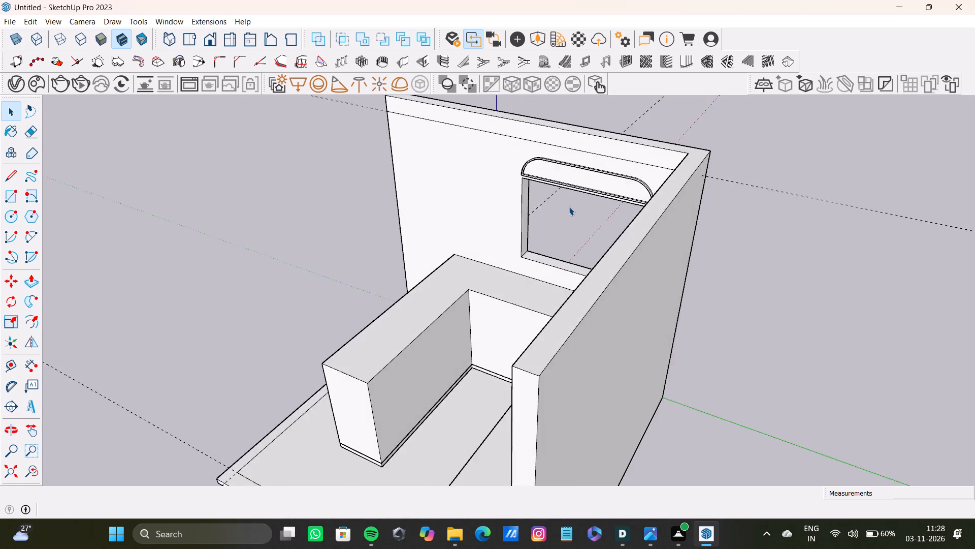
pyautogui.scroll(11, 569, 206)
pyautogui.click(538, 235)
pyautogui.write('OP')
pyautogui.moveTo(538, 235); pyautogui.dragTo(534, 239)
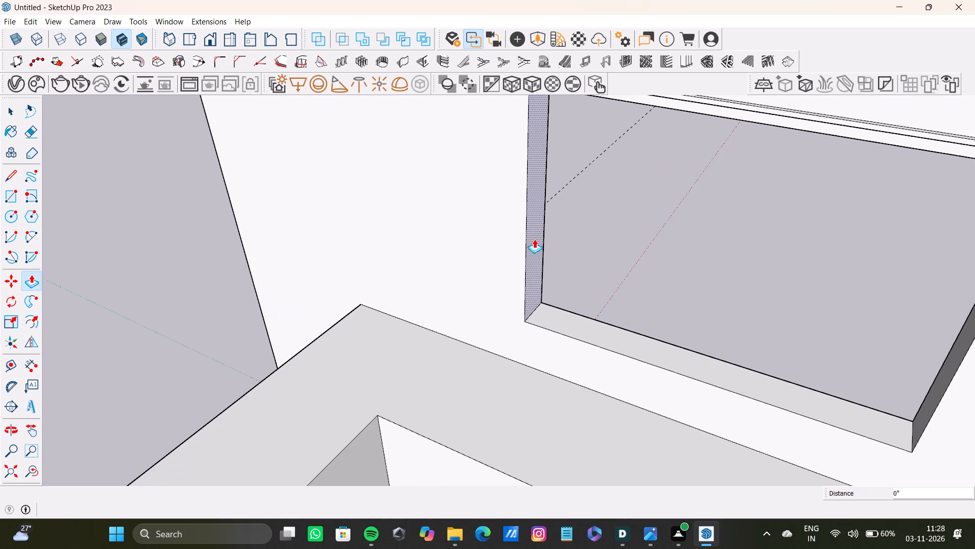
pyautogui.moveTo(534, 239); pyautogui.dragTo(374, 402)
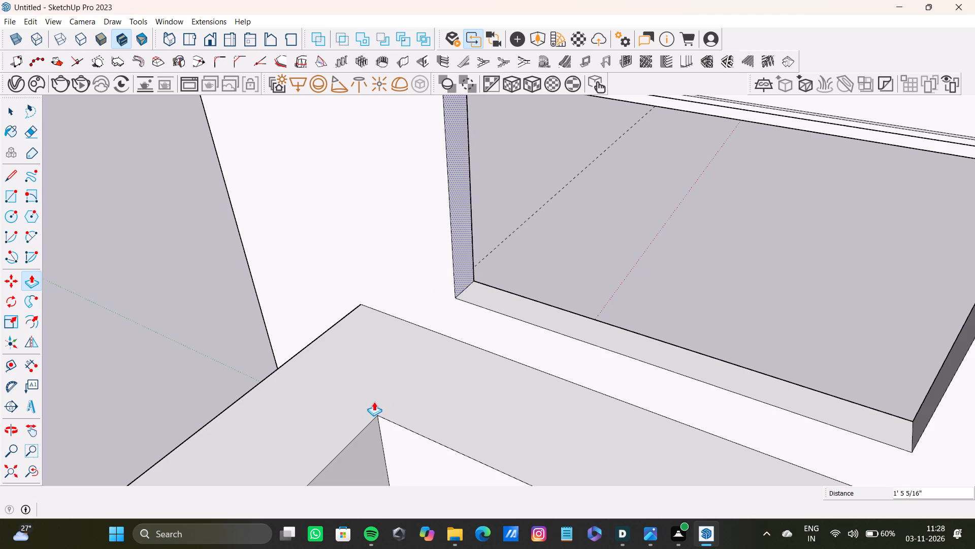
pyautogui.moveTo(374, 402); pyautogui.dragTo(360, 393)
# Delete the enclosed face, inner outline and corner-side arcs of the rounded-top frame above the wall opening.
pyautogui.scroll(-5, 353, 365)
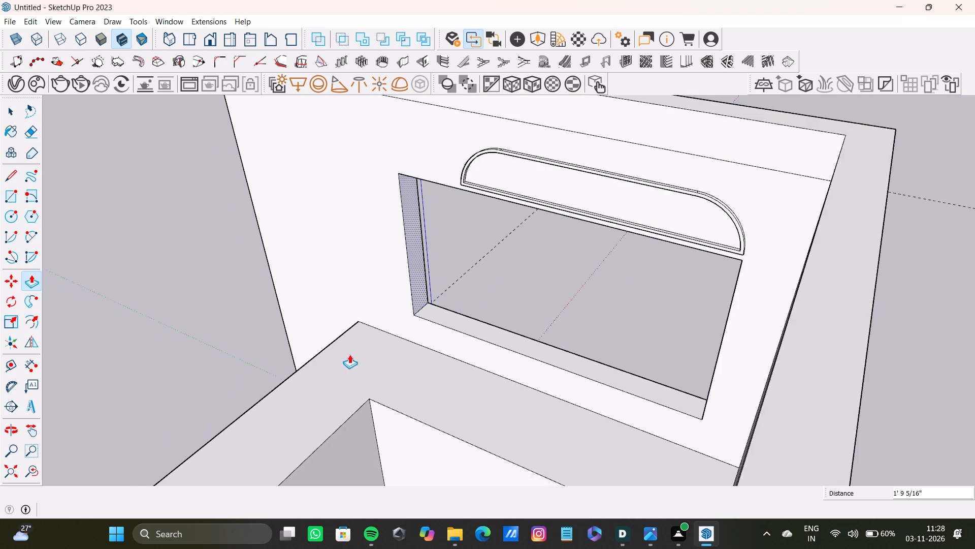
pyautogui.scroll(-3, 349, 354)
pyautogui.moveTo(348, 361); pyautogui.dragTo(569, 241, button='middle')
pyautogui.scroll(5, 375, 259)
pyautogui.scroll(-5, 500, 224)
pyautogui.moveTo(480, 245); pyautogui.dragTo(457, 258, button='middle')
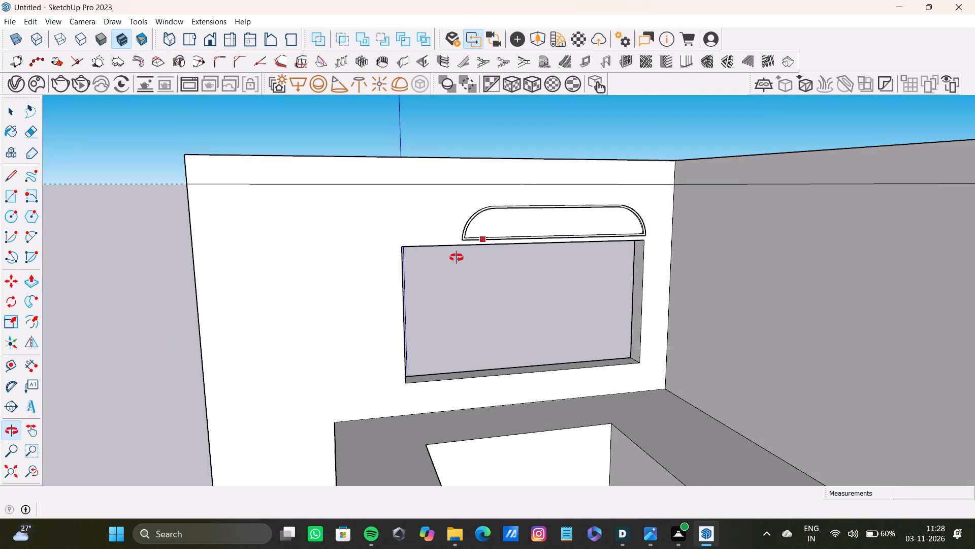
pyautogui.moveTo(457, 258); pyautogui.dragTo(456, 258, button='middle')
pyautogui.press('space')
pyautogui.moveTo(434, 197); pyautogui.dragTo(662, 240)
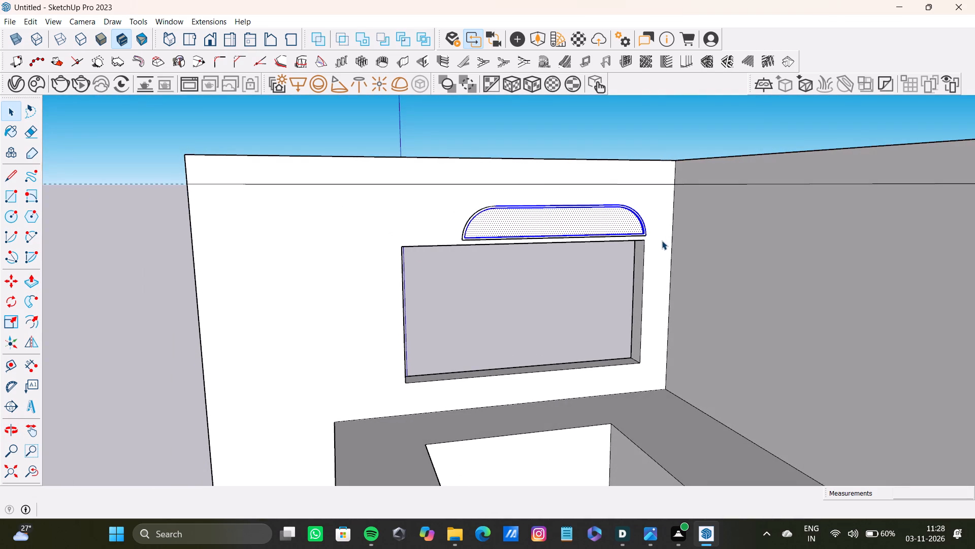
pyautogui.press('Delete')
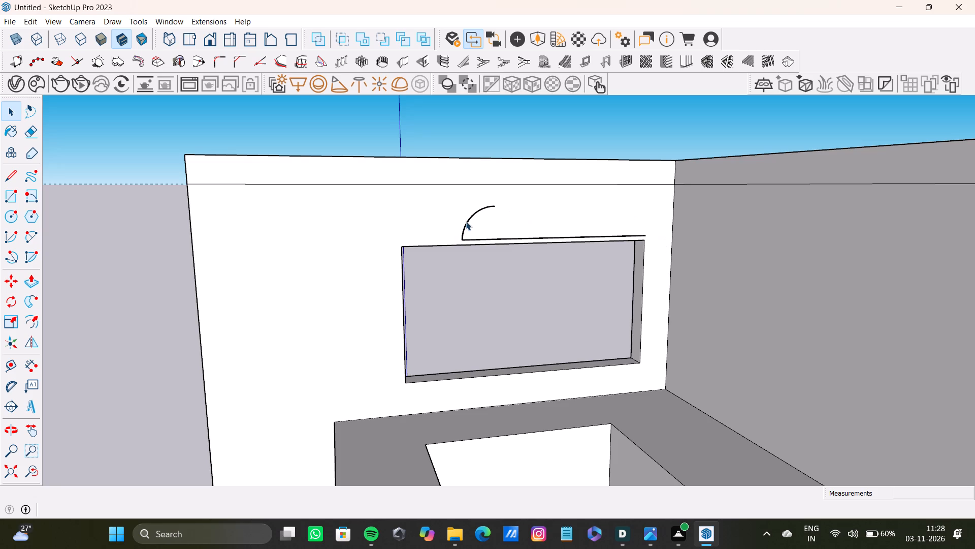
# Delete the frame's leftover arc and its remaining horizontal lines above the wall opening.
pyautogui.click(467, 223)
pyautogui.press('Delete')
pyautogui.press('Delete')
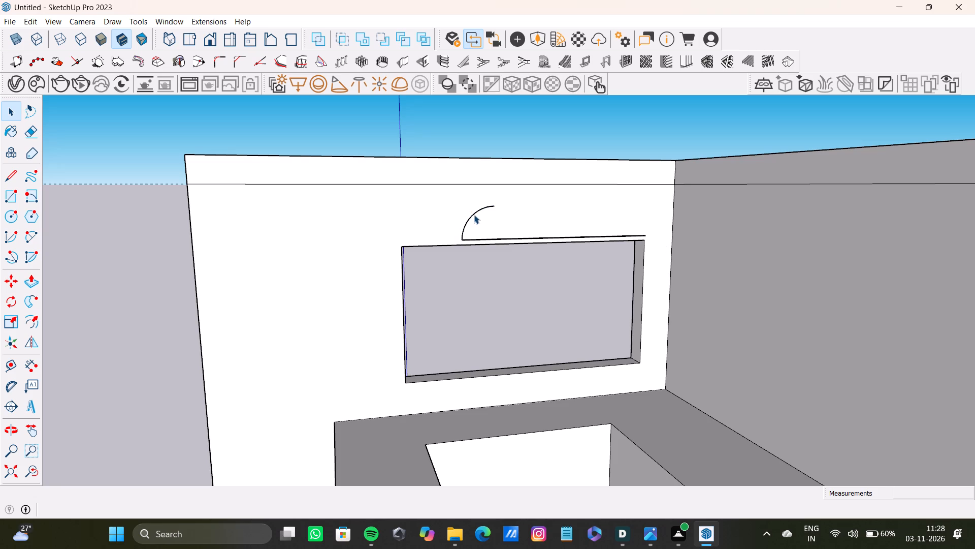
pyautogui.click(472, 214)
pyautogui.press('Delete')
pyautogui.click(495, 237)
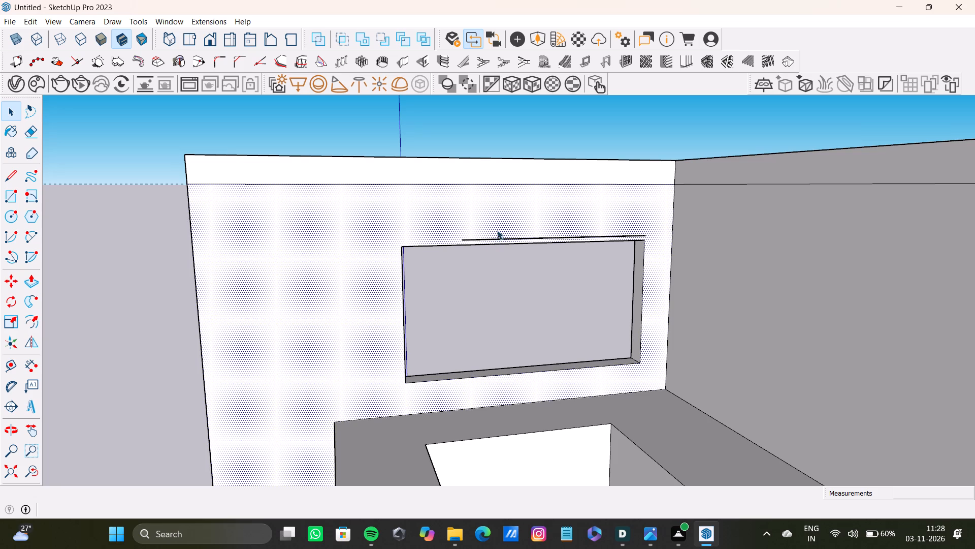
pyautogui.click(497, 228)
pyautogui.click(491, 238)
pyautogui.press('Delete')
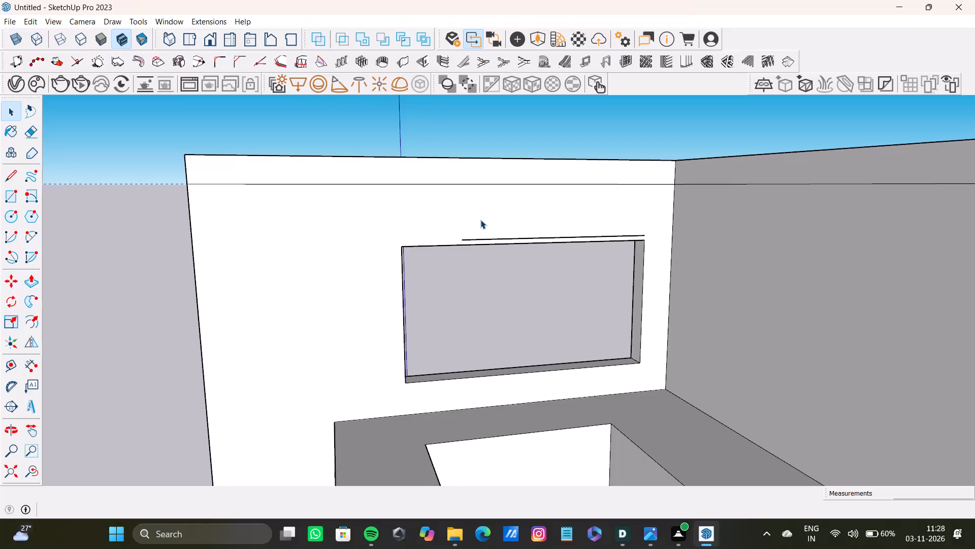
pyautogui.click(469, 240)
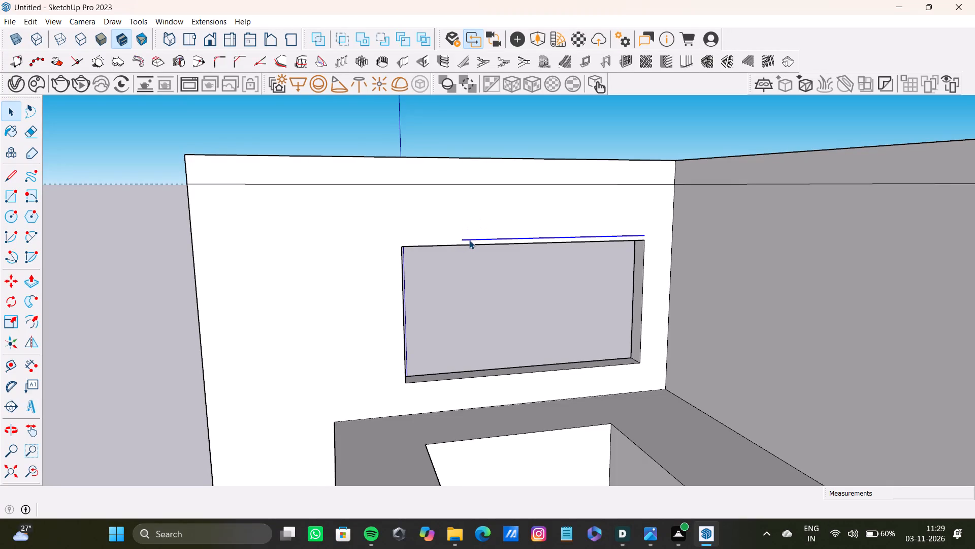
pyautogui.press('Delete')
# Push-pull the opening's side face farther from the room corner inward by about 7" to narrow the opening.
pyautogui.scroll(-5, 457, 198)
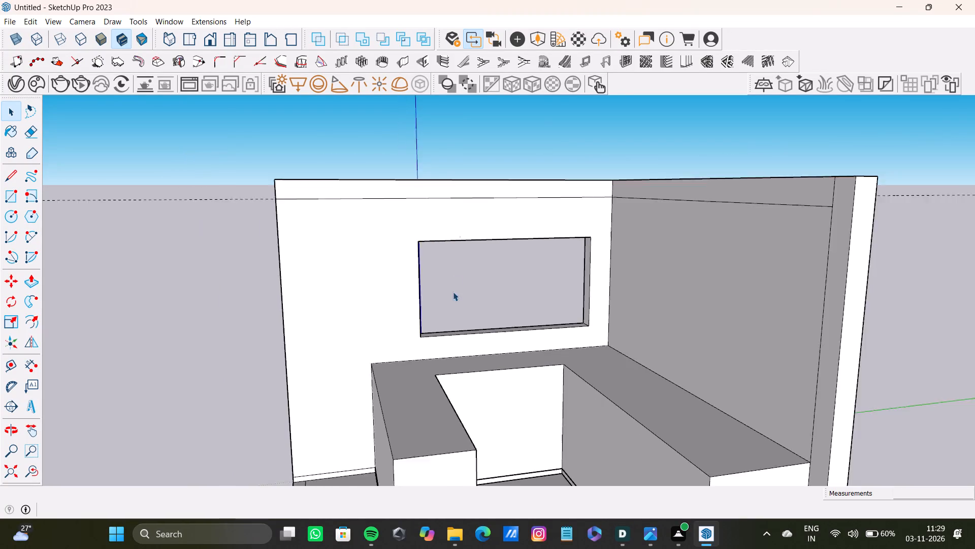
pyautogui.scroll(-7, 453, 292)
pyautogui.keyDown('shift'); pyautogui.moveTo(463, 314); pyautogui.dragTo(420, 245, button='middle'); pyautogui.keyUp('shift')
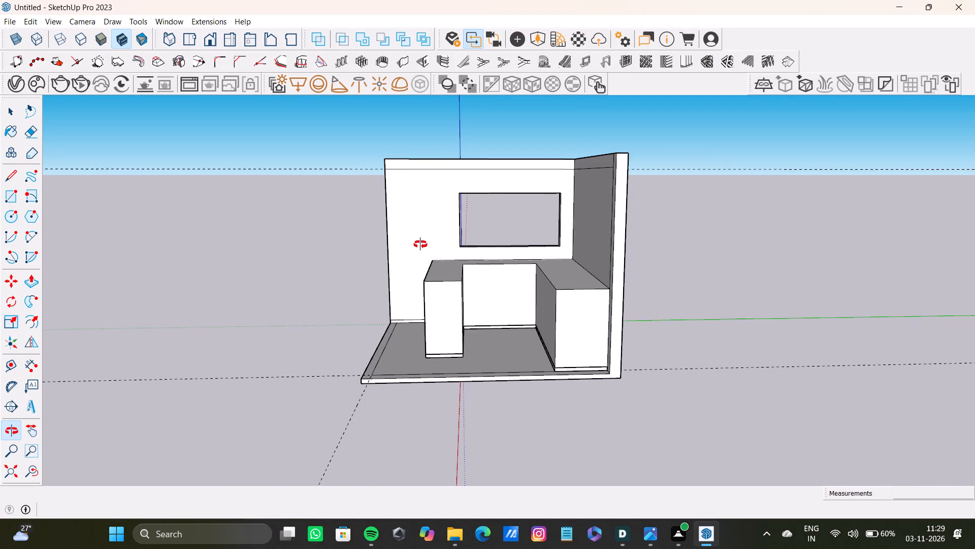
pyautogui.keyDown('shift'); pyautogui.moveTo(420, 245); pyautogui.dragTo(420, 245, button='middle'); pyautogui.keyUp('shift')
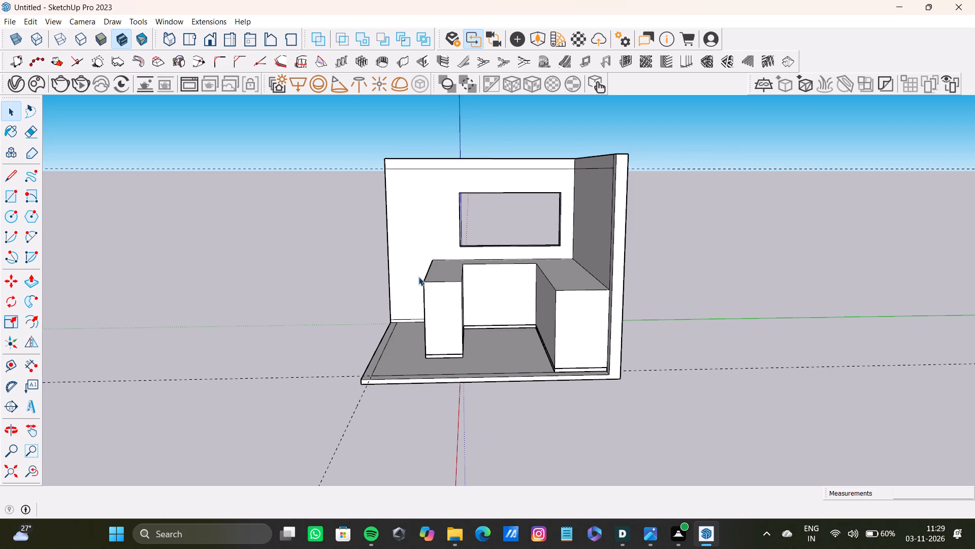
pyautogui.scroll(8, 452, 232)
pyautogui.scroll(-2, 478, 202)
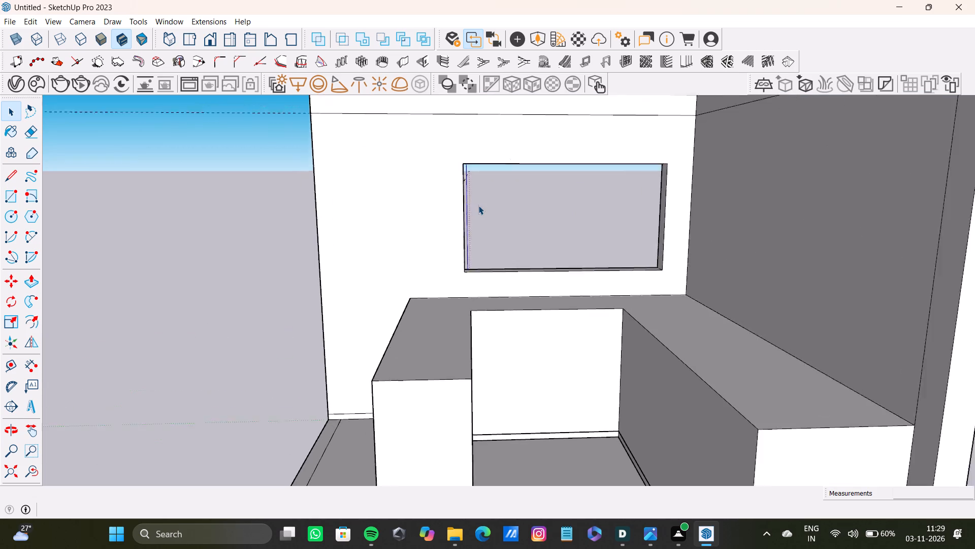
pyautogui.scroll(-5, 478, 205)
pyautogui.moveTo(483, 210); pyautogui.dragTo(475, 269, button='middle')
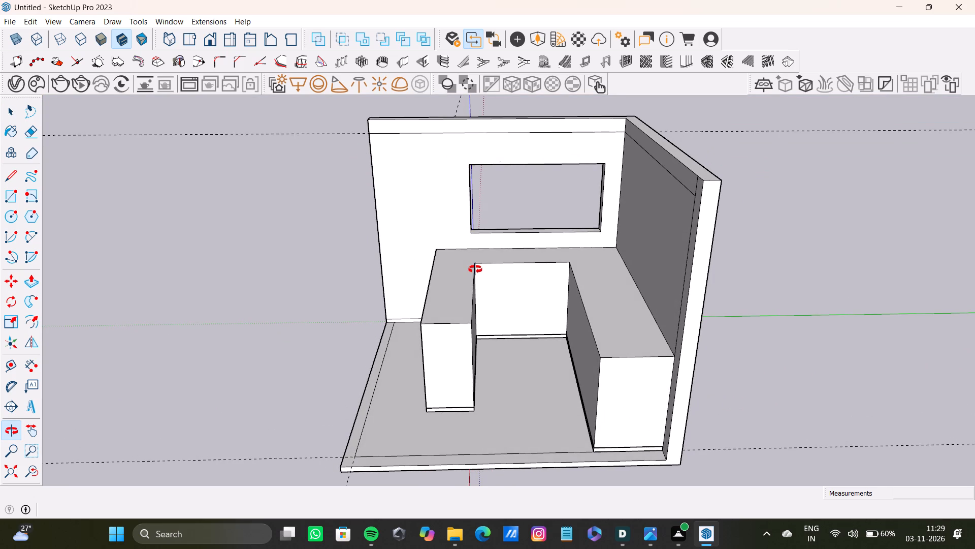
pyautogui.moveTo(475, 269); pyautogui.dragTo(474, 275, button='middle')
pyautogui.scroll(8, 471, 212)
pyautogui.moveTo(477, 266); pyautogui.dragTo(424, 270, button='middle')
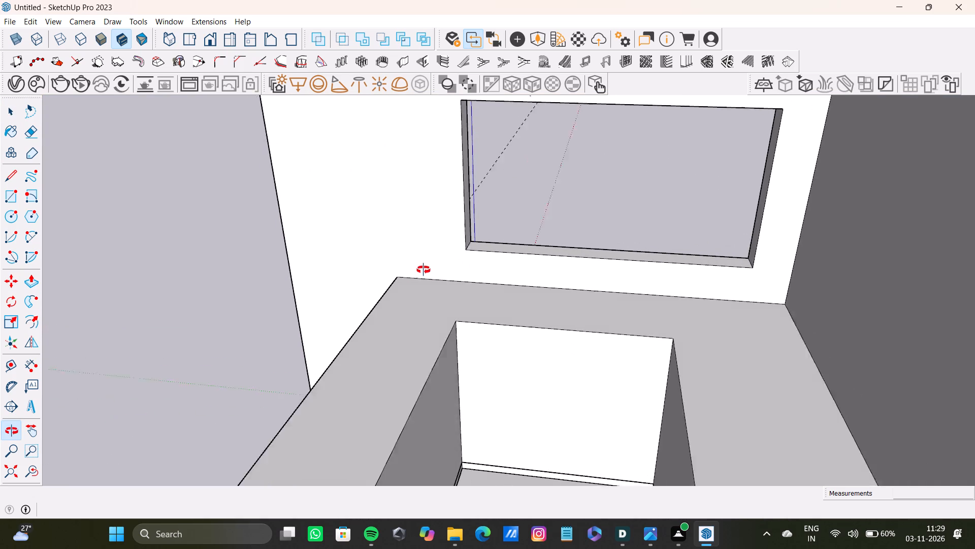
pyautogui.moveTo(424, 270); pyautogui.dragTo(424, 270, button='middle')
pyautogui.scroll(8, 456, 241)
pyautogui.click(475, 238)
pyautogui.press('p')
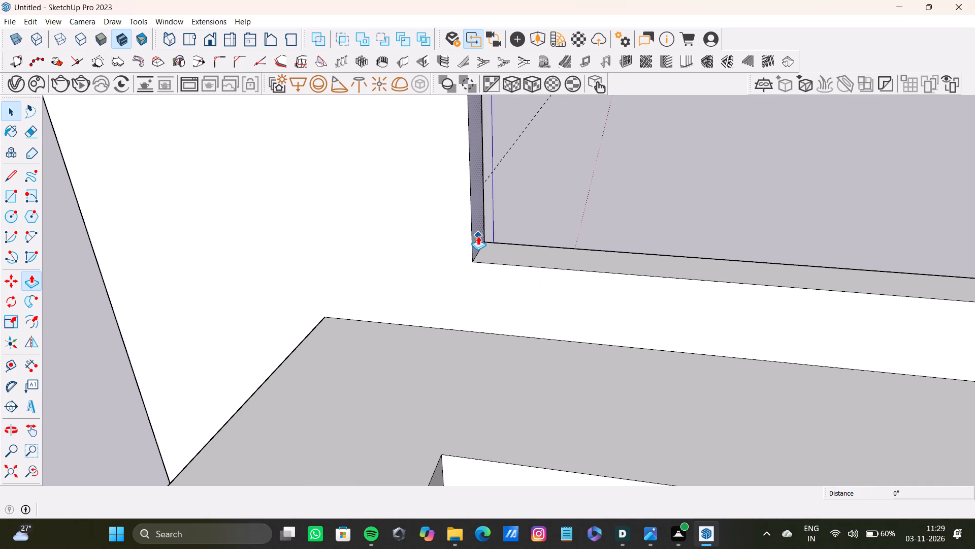
pyautogui.moveTo(478, 236); pyautogui.dragTo(517, 261)
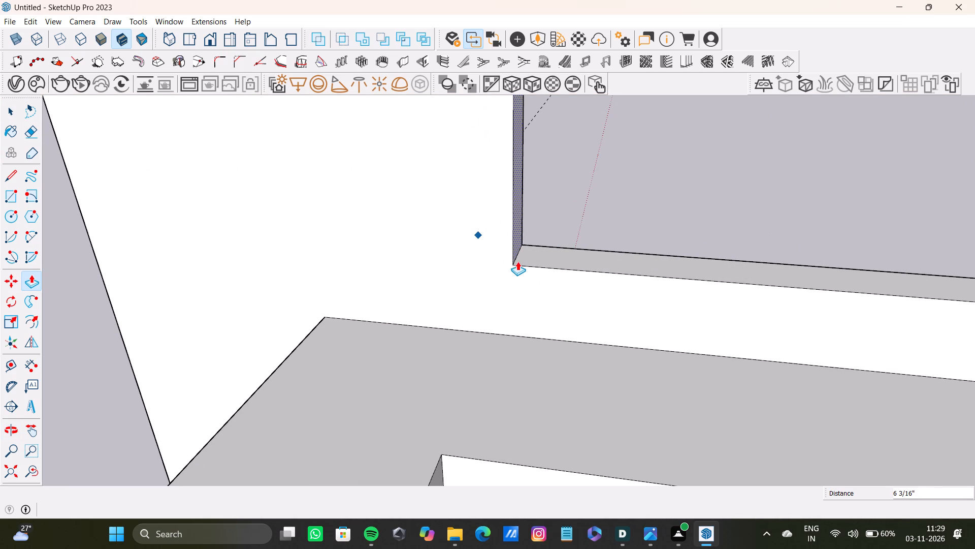
pyautogui.moveTo(517, 261); pyautogui.dragTo(522, 267)
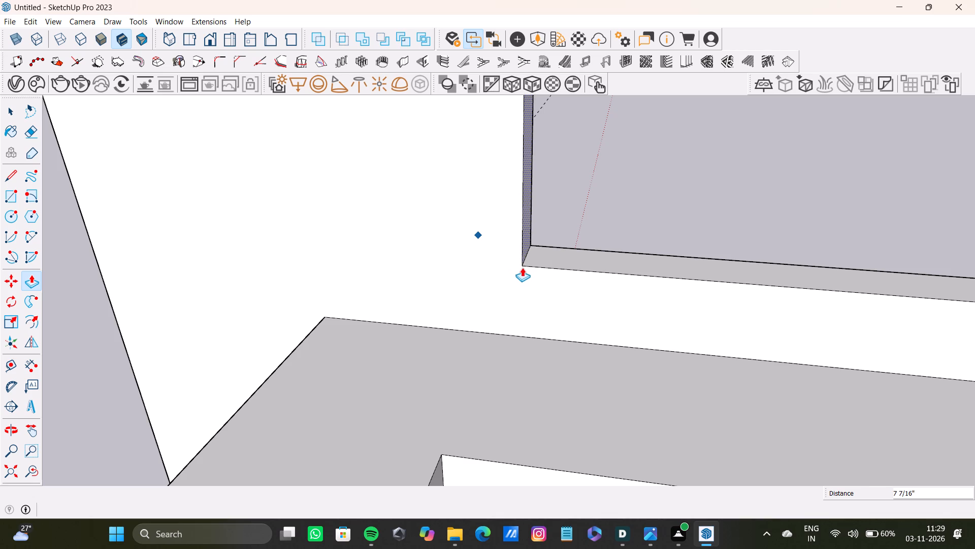
pyautogui.moveTo(522, 267); pyautogui.dragTo(516, 270)
# Push-pull the opening's side face nearest the room corner inward by about 1' 10 3/16".
pyautogui.scroll(-17, 516, 270)
pyautogui.moveTo(516, 270); pyautogui.dragTo(529, 204, button='middle')
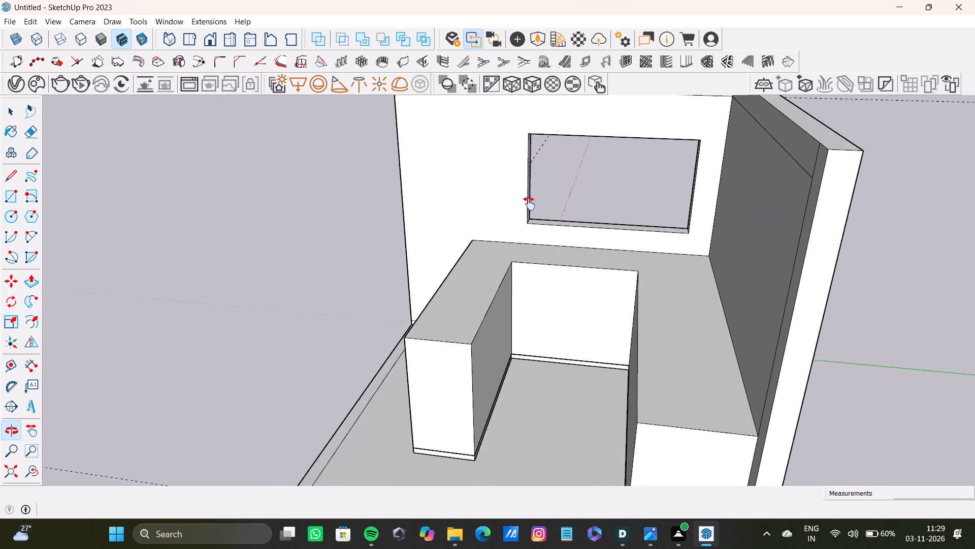
pyautogui.moveTo(529, 204); pyautogui.dragTo(653, 138, button='middle')
pyautogui.scroll(12, 648, 170)
pyautogui.press('space')
pyautogui.click(624, 217)
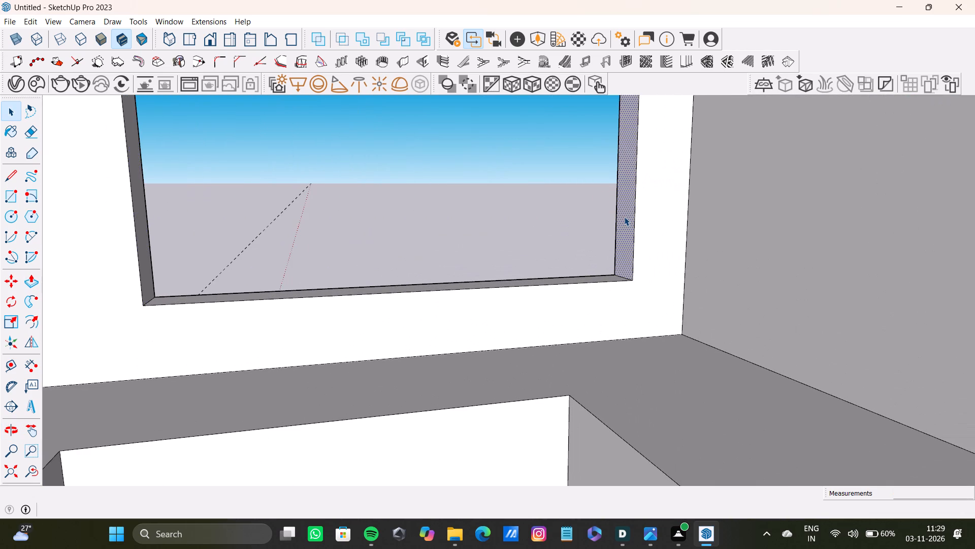
pyautogui.moveTo(624, 217); pyautogui.dragTo(495, 249)
pyautogui.press('p')
pyautogui.moveTo(624, 252); pyautogui.dragTo(563, 266)
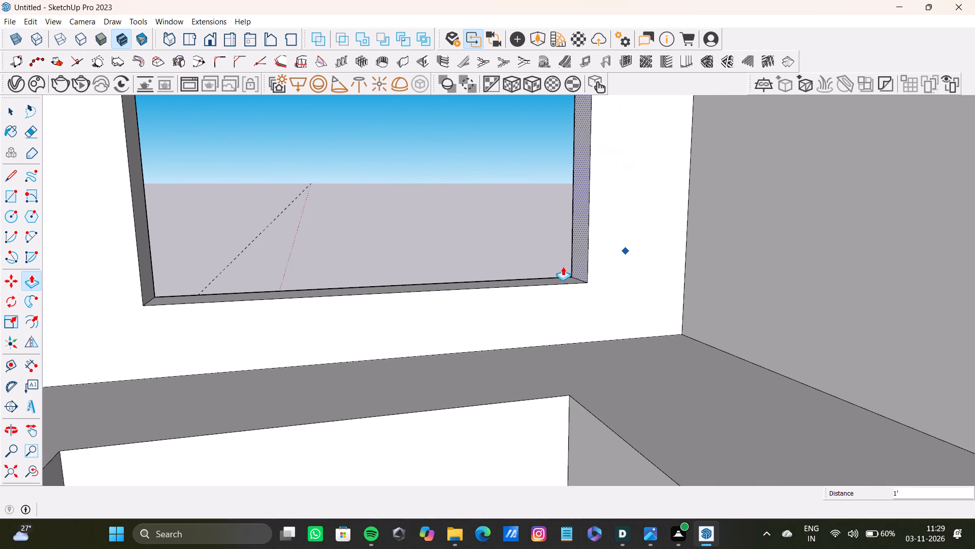
pyautogui.moveTo(563, 266); pyautogui.dragTo(527, 320)
# Push-pull the opening's corner-side face a further 4 3/4" or so inward.
pyautogui.scroll(-13, 522, 319)
pyautogui.moveTo(512, 319); pyautogui.dragTo(454, 217, button='middle')
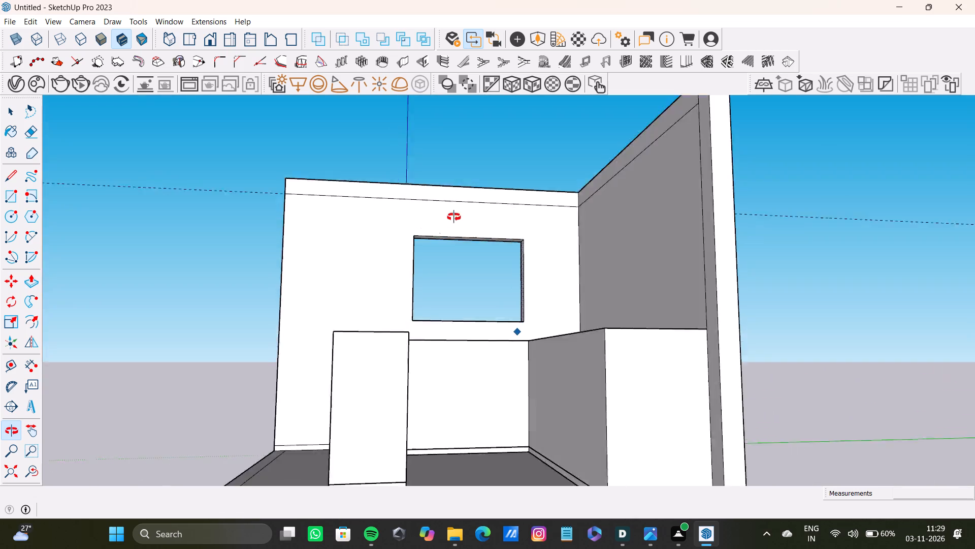
pyautogui.moveTo(454, 217); pyautogui.dragTo(495, 296, button='middle')
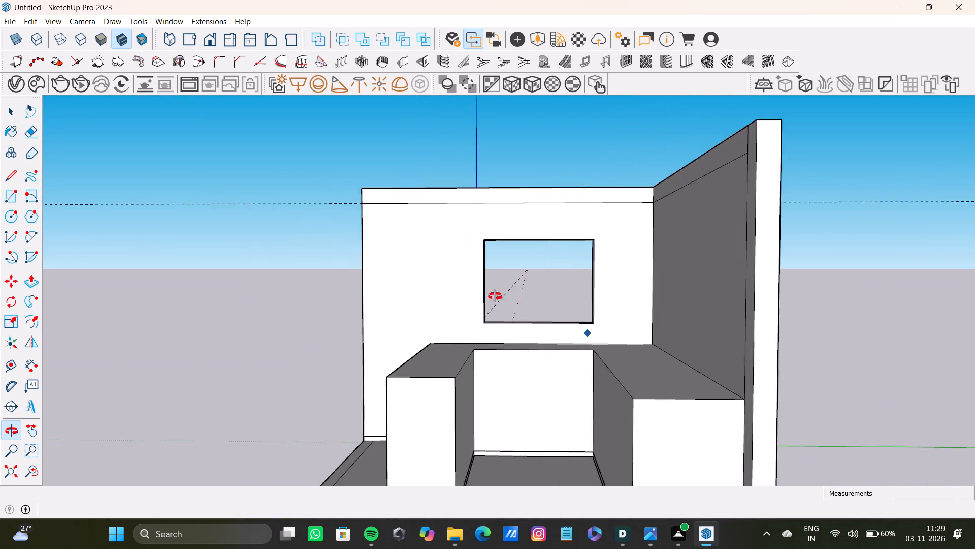
pyautogui.moveTo(495, 296); pyautogui.dragTo(499, 296, button='middle')
pyautogui.scroll(5, 584, 300)
pyautogui.moveTo(579, 309); pyautogui.dragTo(636, 324, button='middle')
pyautogui.scroll(4, 612, 325)
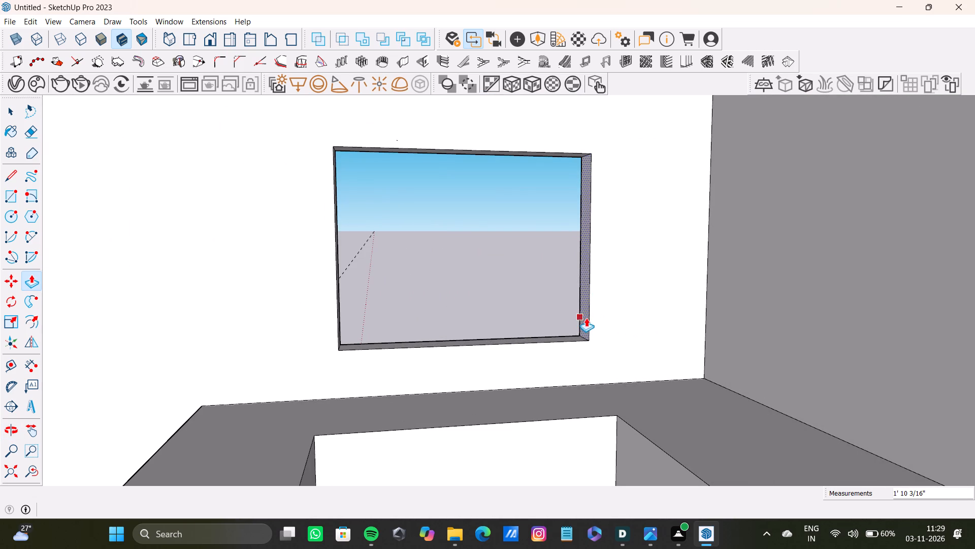
pyautogui.moveTo(586, 318); pyautogui.dragTo(572, 319)
# Push-pull the opening's top face upward to make the opening taller.
pyautogui.scroll(-7, 572, 317)
pyautogui.moveTo(565, 311); pyautogui.dragTo(493, 245, button='middle')
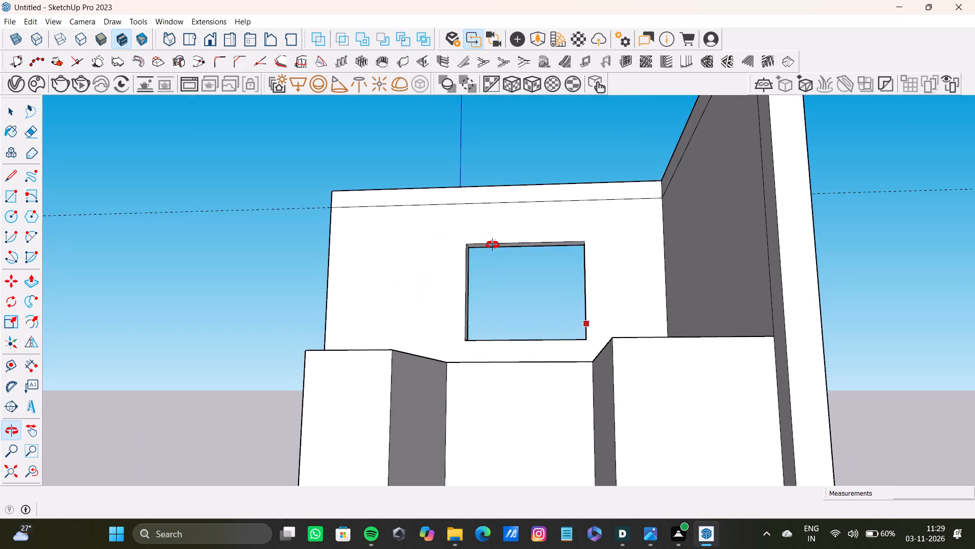
pyautogui.moveTo(493, 245); pyautogui.dragTo(518, 263, button='middle')
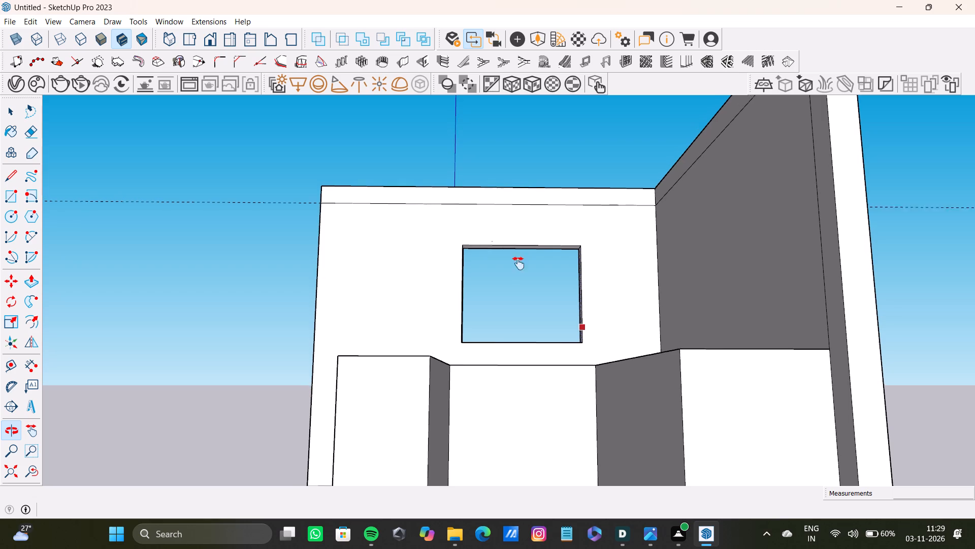
pyautogui.moveTo(518, 263); pyautogui.dragTo(513, 326, button='middle')
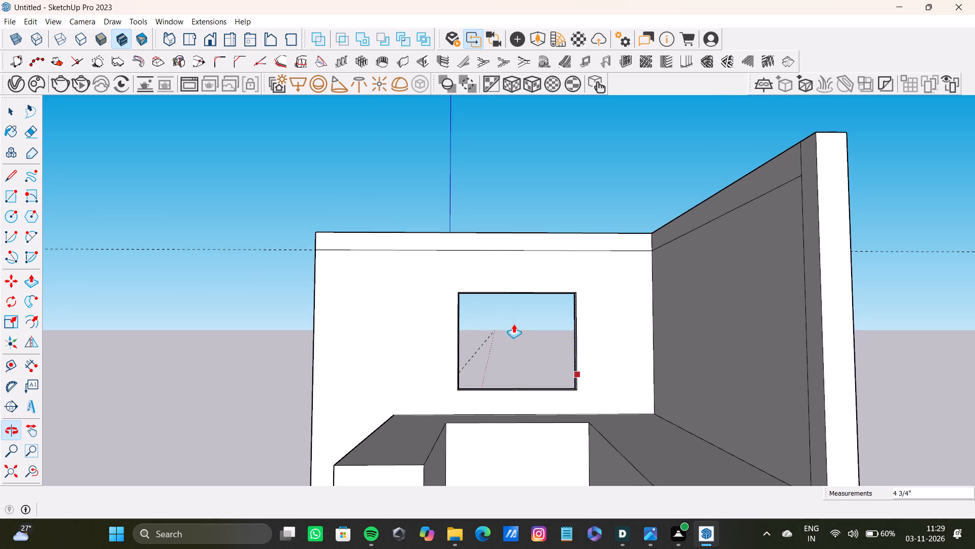
pyautogui.scroll(15, 513, 319)
pyautogui.moveTo(519, 277); pyautogui.dragTo(519, 235, button='middle')
pyautogui.scroll(3, 523, 260)
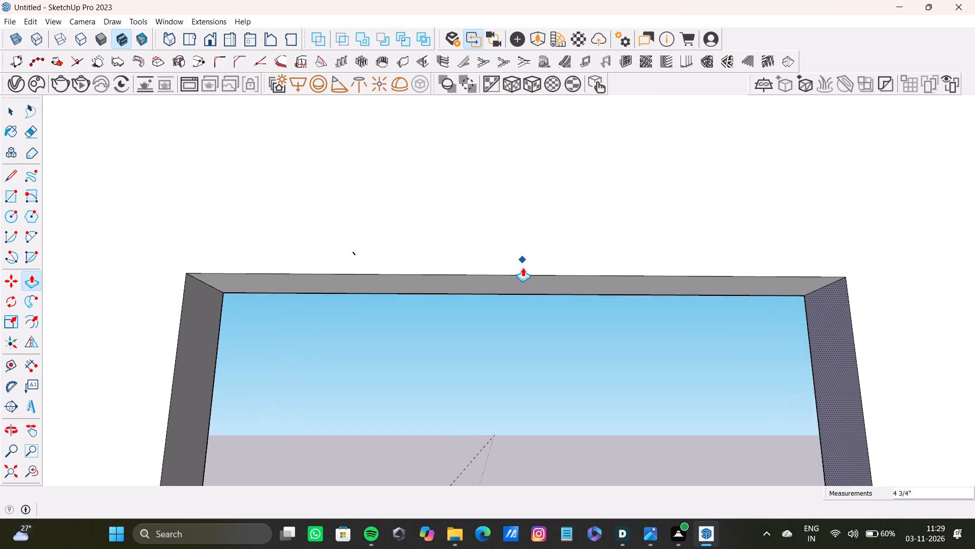
pyautogui.scroll(1, 523, 267)
pyautogui.press('space')
pyautogui.click(528, 287)
pyautogui.press('p')
pyautogui.moveTo(528, 288); pyautogui.dragTo(508, 186)
# Delete the short stray line left floating inside the enlarged opening.
pyautogui.press('space')
pyautogui.moveTo(308, 240); pyautogui.dragTo(373, 295)
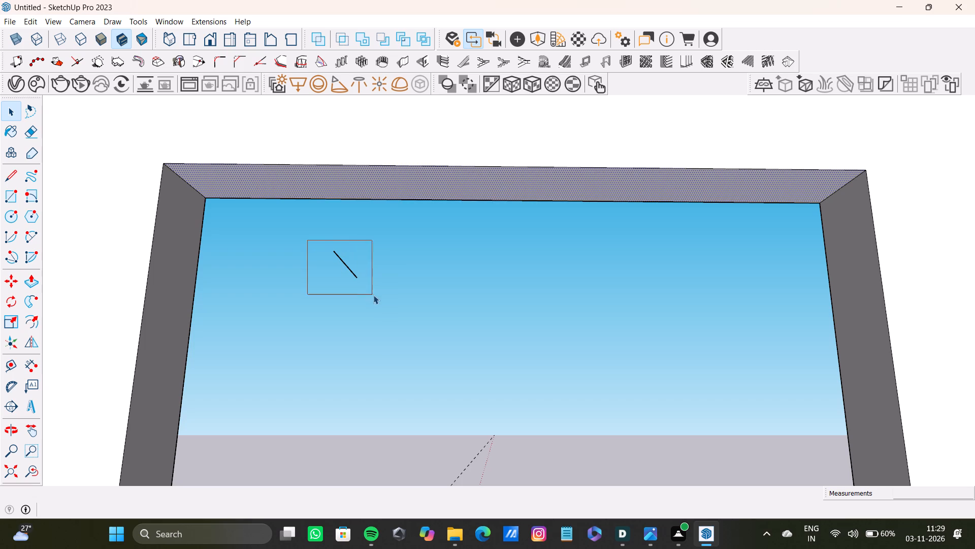
pyautogui.moveTo(373, 295); pyautogui.dragTo(378, 300)
pyautogui.press('Delete')
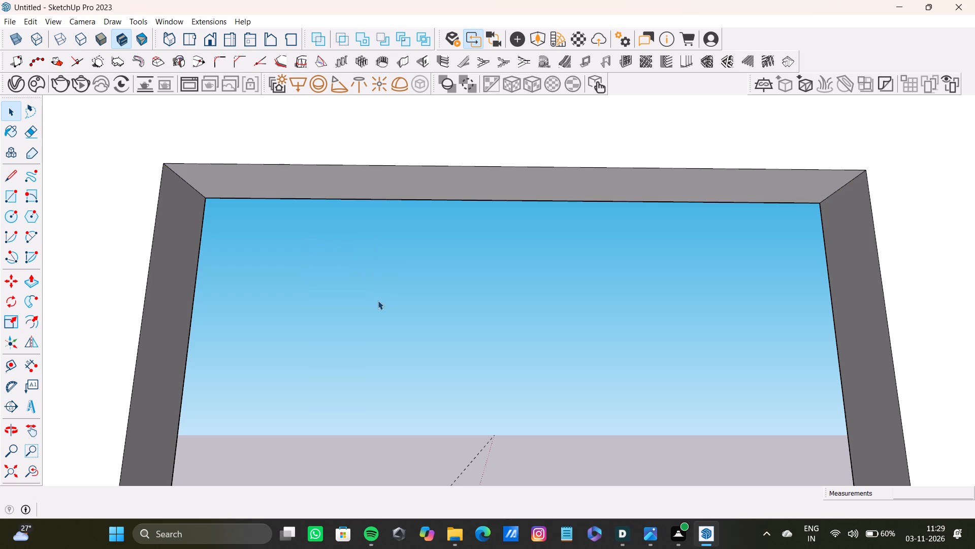
# Place a horizontal Tape Measure guide on the wall about 8 3/8" above the opening's top edge.
pyautogui.scroll(-16, 404, 314)
pyautogui.moveTo(422, 371); pyautogui.dragTo(394, 389, button='middle')
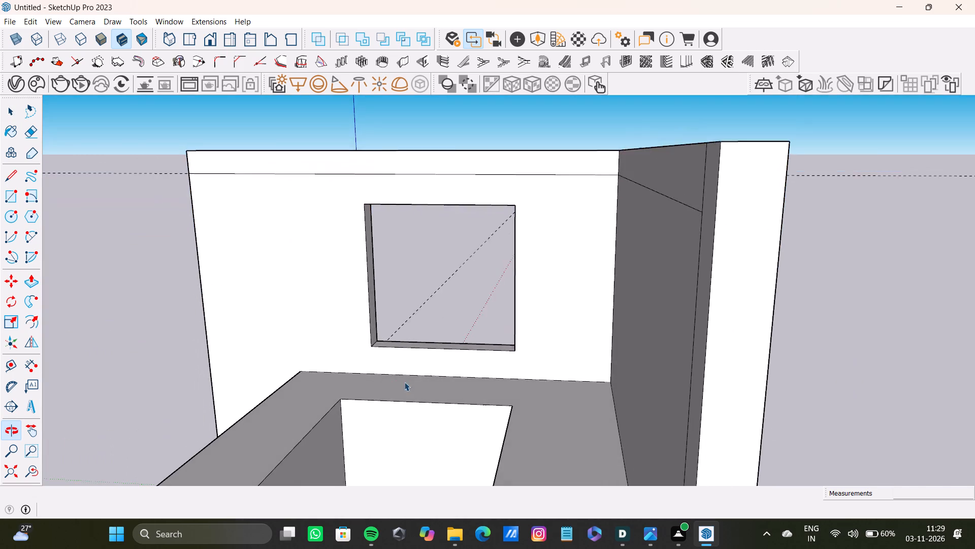
pyautogui.scroll(9, 410, 364)
pyautogui.scroll(-6, 447, 364)
pyautogui.keyDown('shift'); pyautogui.moveTo(435, 350); pyautogui.dragTo(524, 349, button='middle'); pyautogui.keyUp('shift')
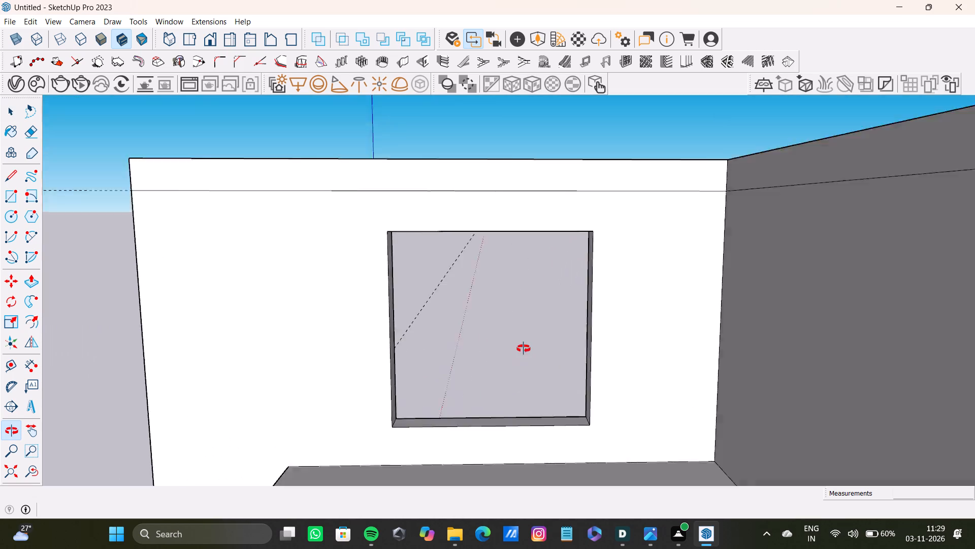
pyautogui.keyDown('shift'); pyautogui.moveTo(524, 349); pyautogui.dragTo(486, 311, button='middle'); pyautogui.keyUp('shift')
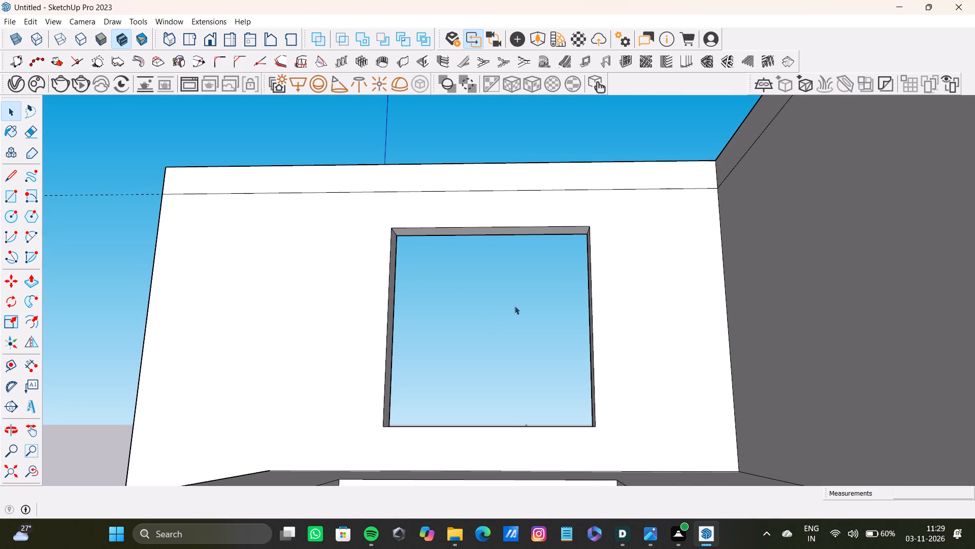
pyautogui.press('t')
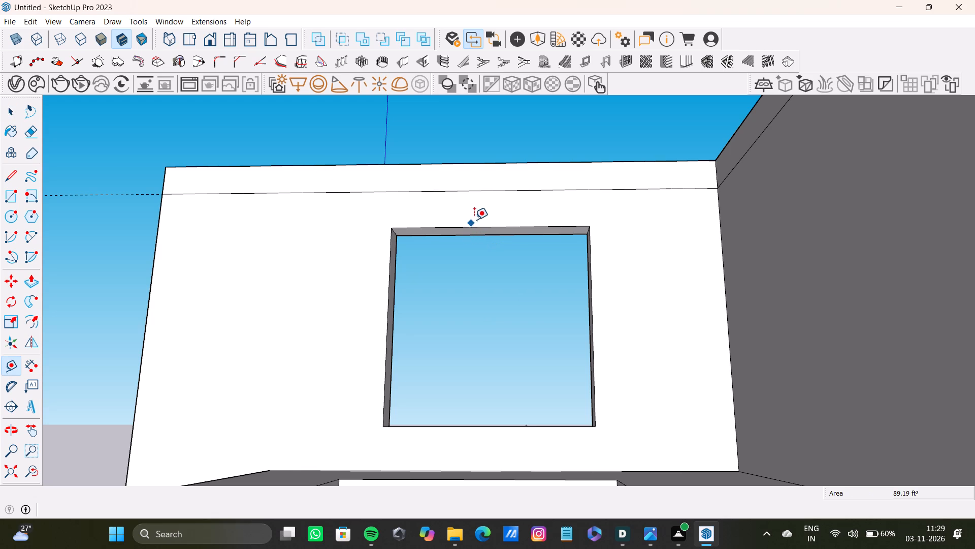
pyautogui.click(480, 227)
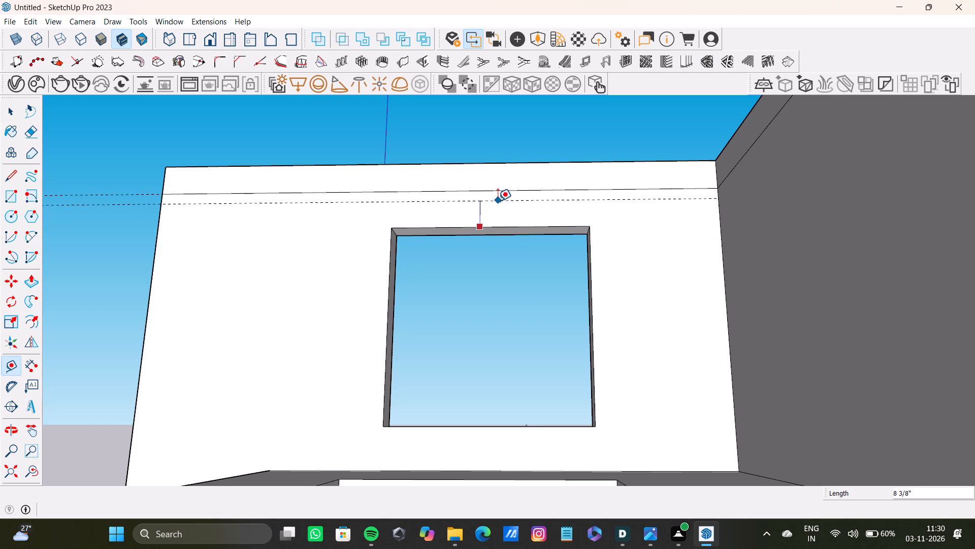
pyautogui.click(498, 201)
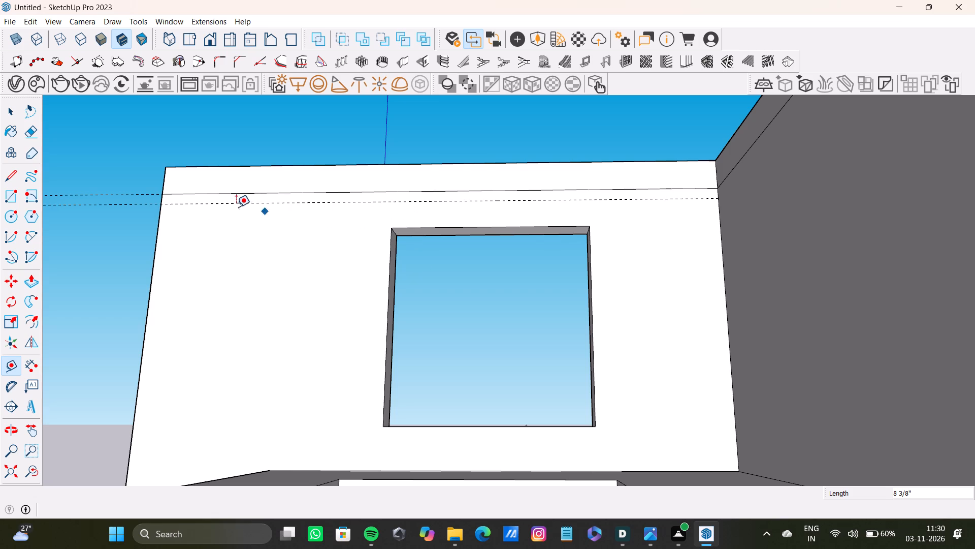
# Place a vertical guide about 6' 1/16" from the wall's free end edge, aligned with the opening's nearer side.
pyautogui.click(154, 237)
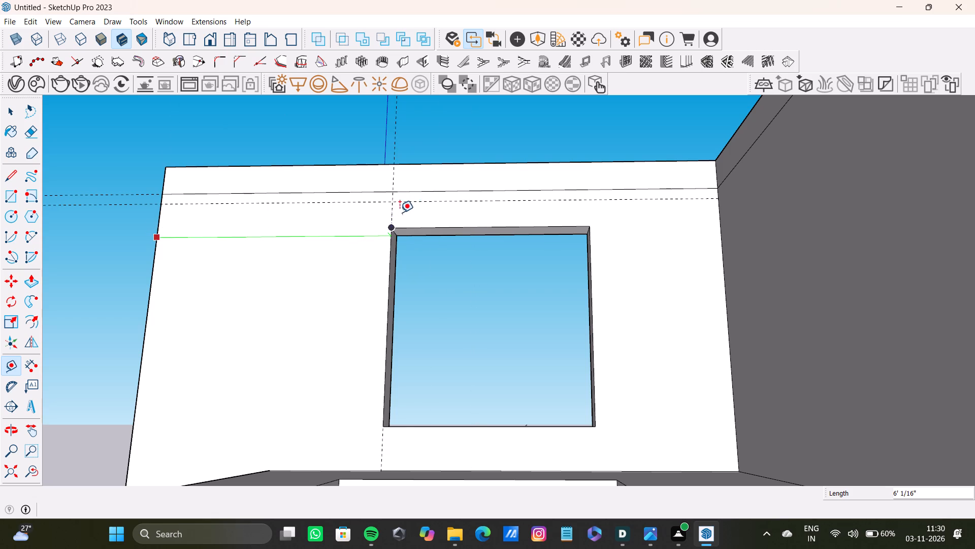
pyautogui.click(399, 214)
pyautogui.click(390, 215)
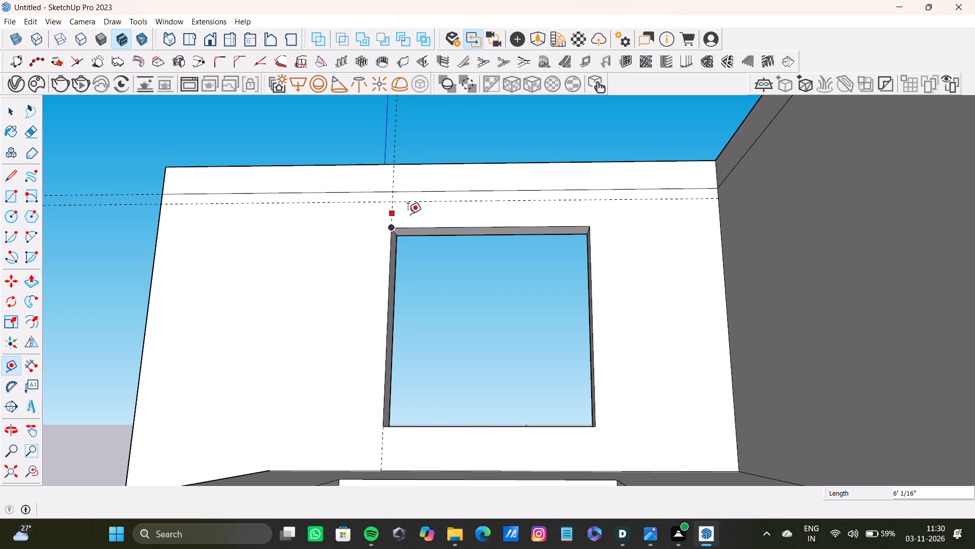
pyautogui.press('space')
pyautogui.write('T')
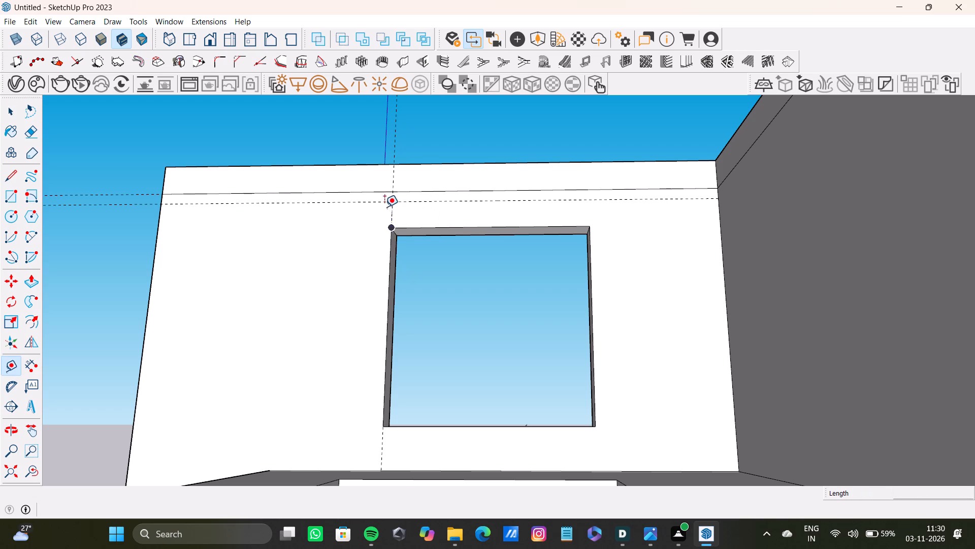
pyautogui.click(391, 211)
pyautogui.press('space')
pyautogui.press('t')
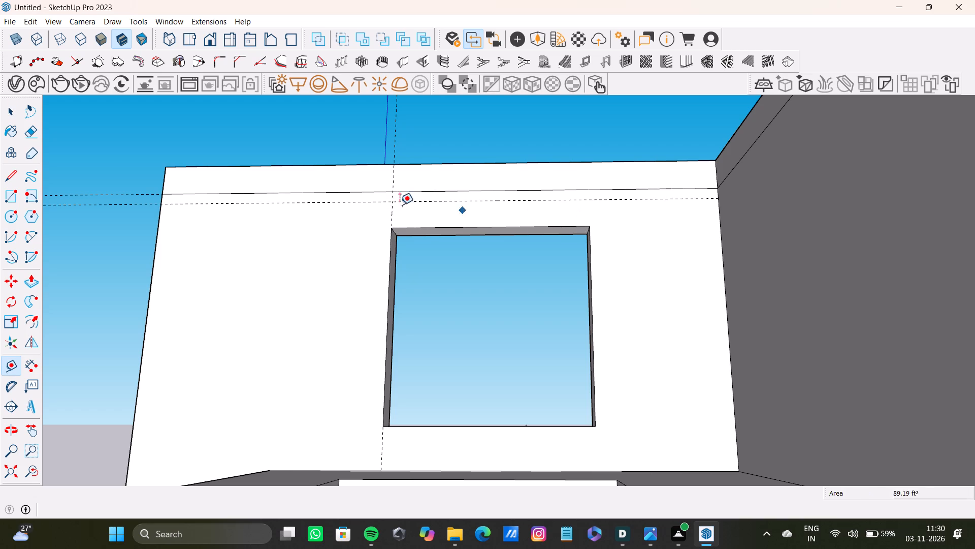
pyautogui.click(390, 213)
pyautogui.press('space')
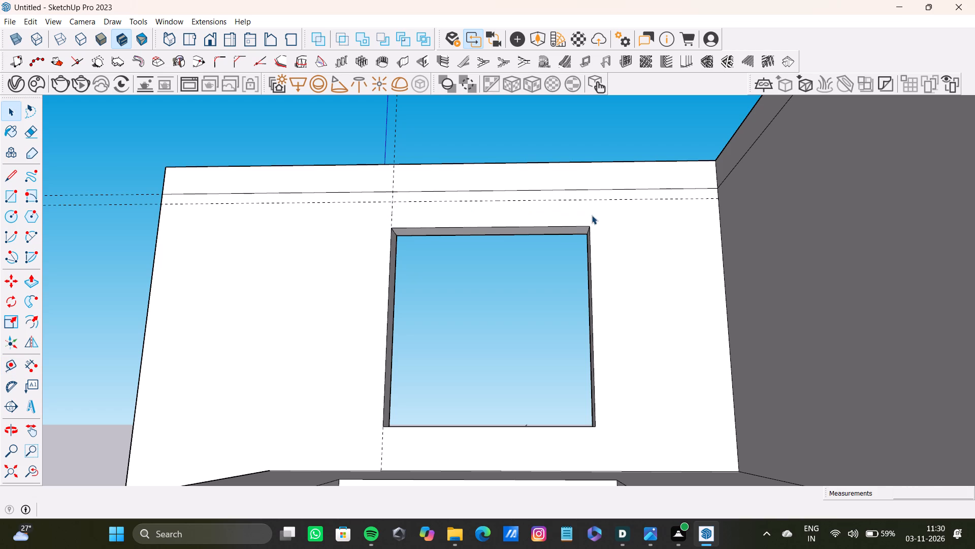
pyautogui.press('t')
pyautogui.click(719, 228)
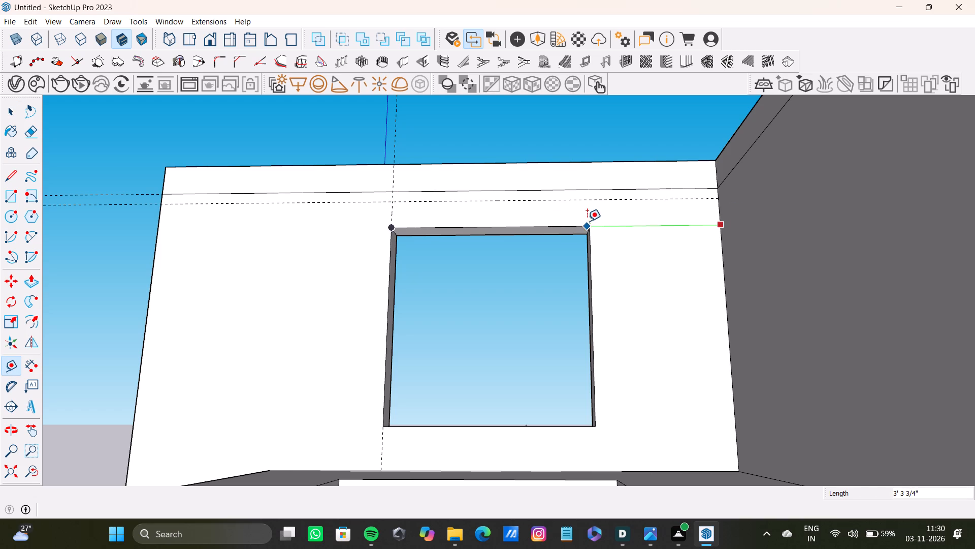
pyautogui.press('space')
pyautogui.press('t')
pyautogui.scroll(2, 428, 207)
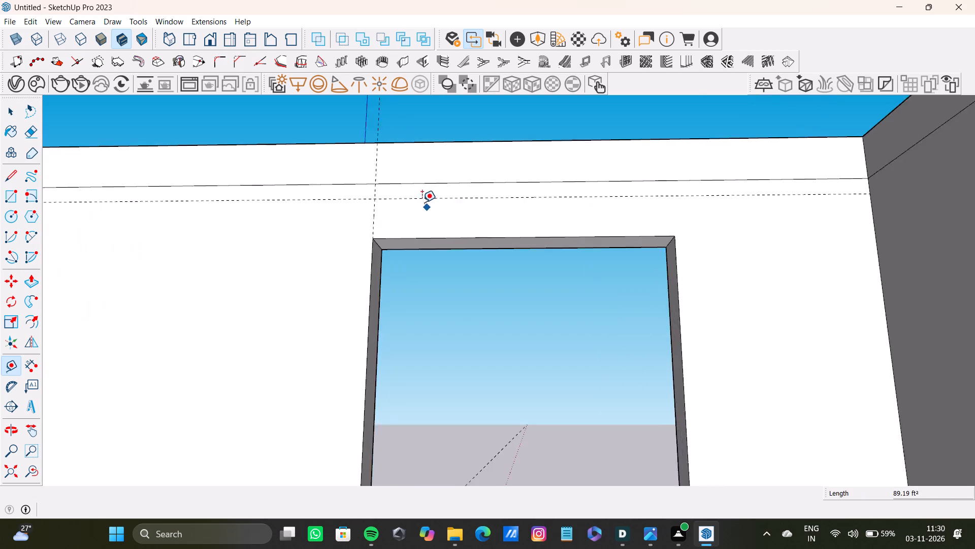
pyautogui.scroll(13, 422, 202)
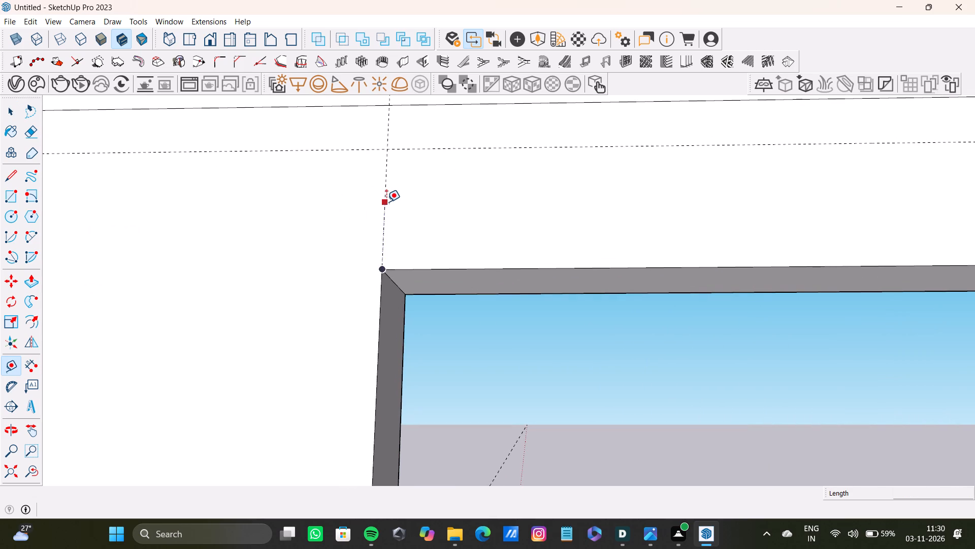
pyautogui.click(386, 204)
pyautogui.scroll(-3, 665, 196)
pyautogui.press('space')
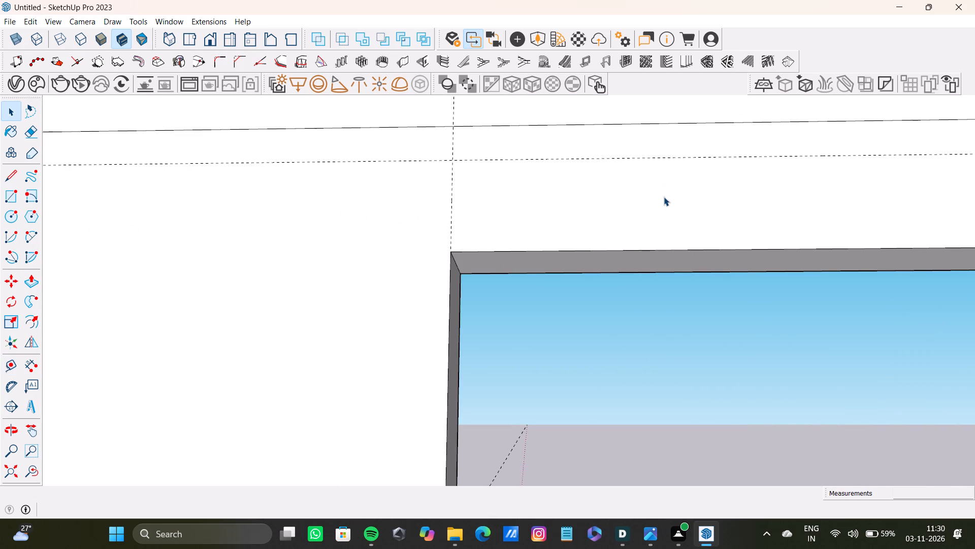
# Place a second vertical guide about 5' from the first one, aligned with the opening's corner-side edge.
pyautogui.press('y')
pyautogui.press('t')
pyautogui.click(453, 212)
pyautogui.scroll(-15, 674, 206)
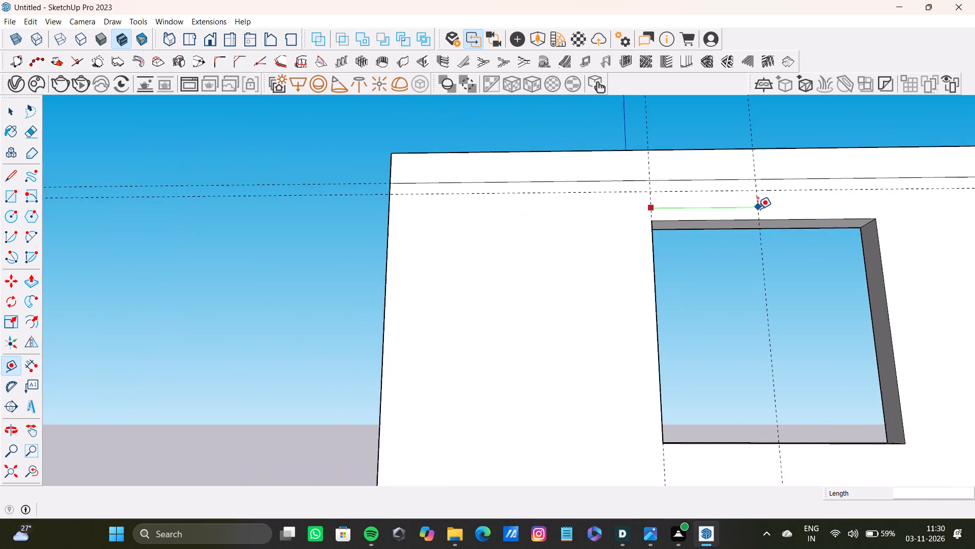
pyautogui.keyDown('shift'); pyautogui.moveTo(758, 209); pyautogui.dragTo(550, 256, button='middle'); pyautogui.keyUp('shift')
pyautogui.scroll(2, 636, 249)
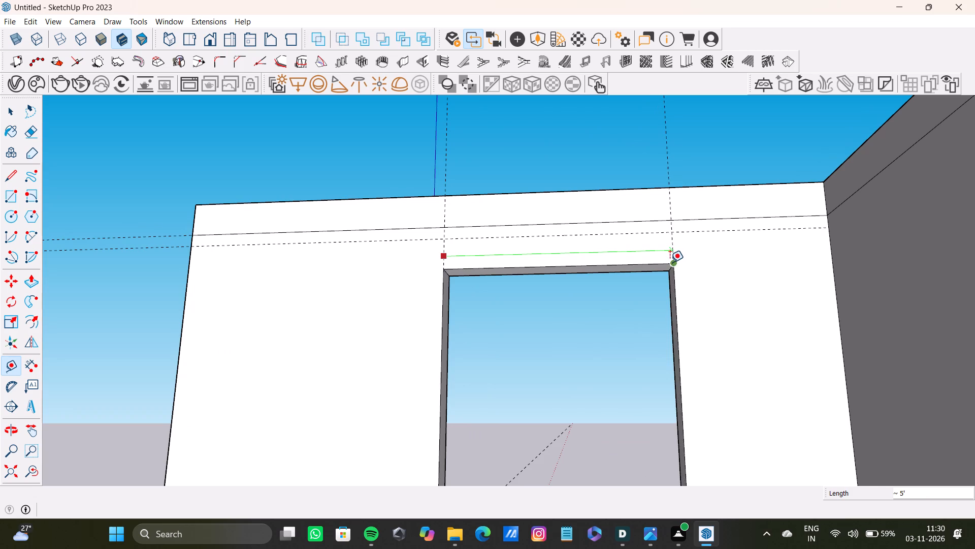
pyautogui.click(670, 262)
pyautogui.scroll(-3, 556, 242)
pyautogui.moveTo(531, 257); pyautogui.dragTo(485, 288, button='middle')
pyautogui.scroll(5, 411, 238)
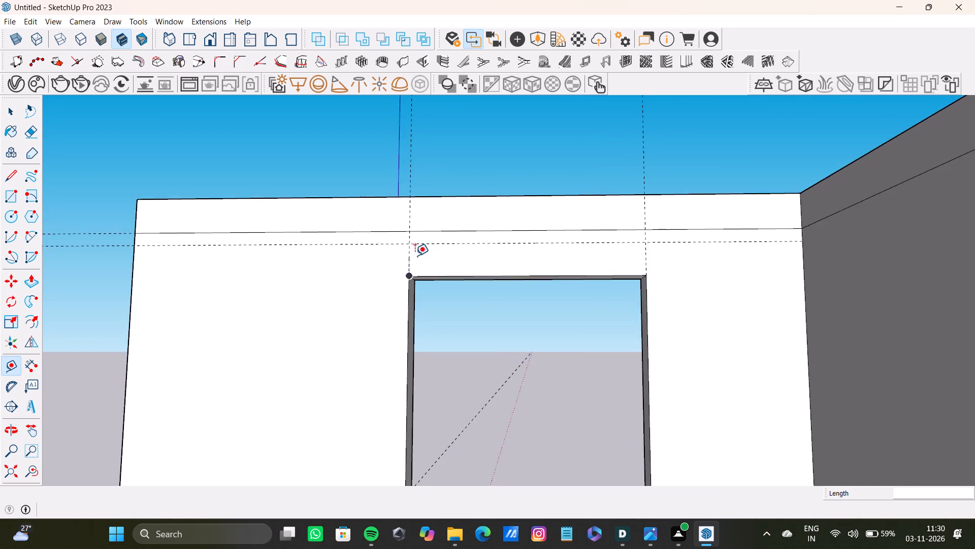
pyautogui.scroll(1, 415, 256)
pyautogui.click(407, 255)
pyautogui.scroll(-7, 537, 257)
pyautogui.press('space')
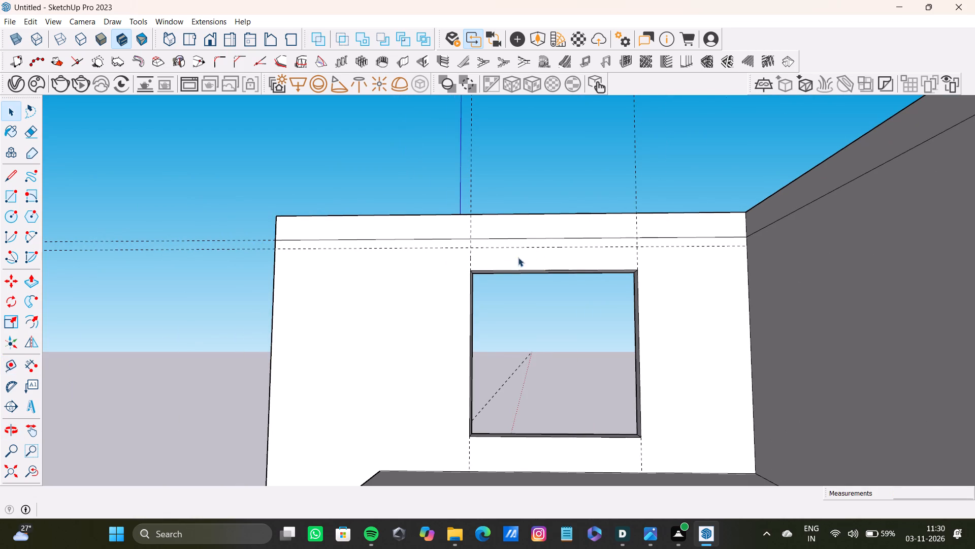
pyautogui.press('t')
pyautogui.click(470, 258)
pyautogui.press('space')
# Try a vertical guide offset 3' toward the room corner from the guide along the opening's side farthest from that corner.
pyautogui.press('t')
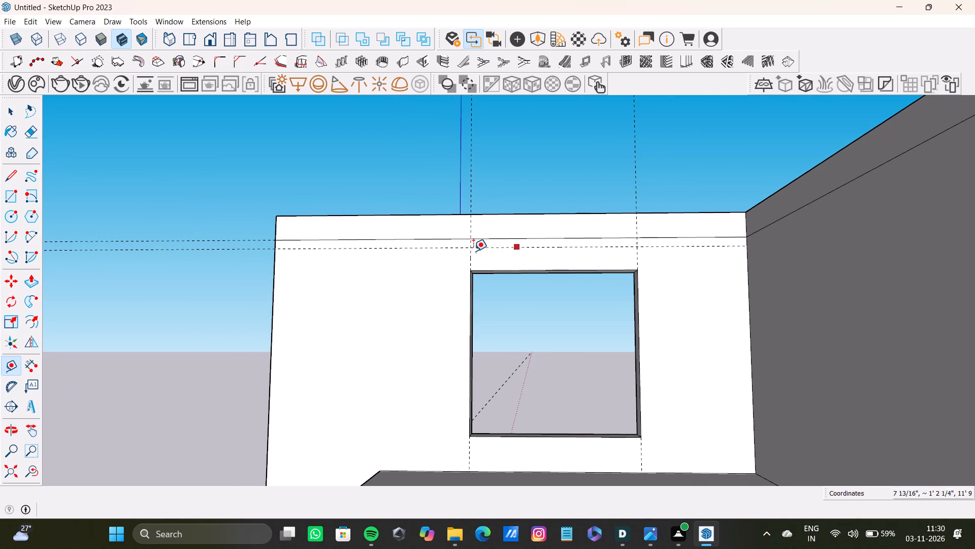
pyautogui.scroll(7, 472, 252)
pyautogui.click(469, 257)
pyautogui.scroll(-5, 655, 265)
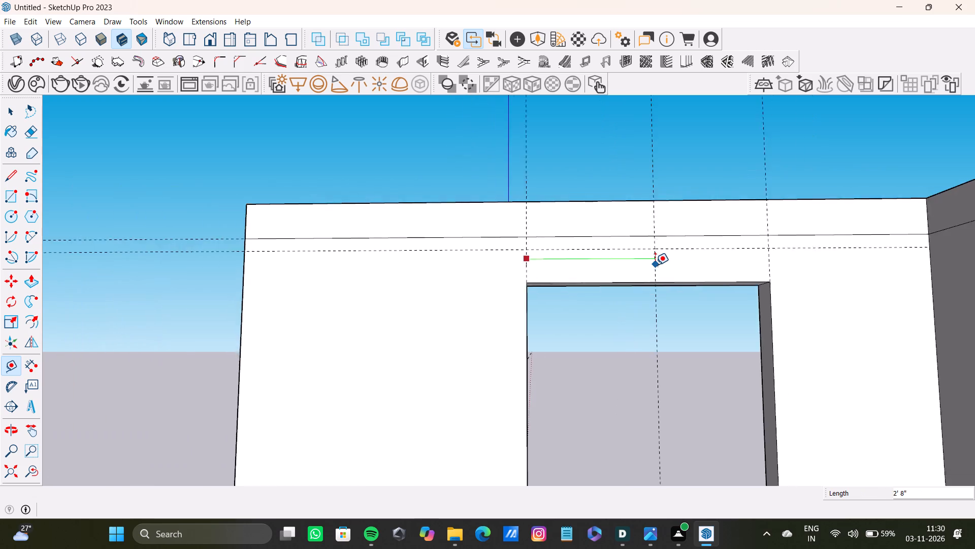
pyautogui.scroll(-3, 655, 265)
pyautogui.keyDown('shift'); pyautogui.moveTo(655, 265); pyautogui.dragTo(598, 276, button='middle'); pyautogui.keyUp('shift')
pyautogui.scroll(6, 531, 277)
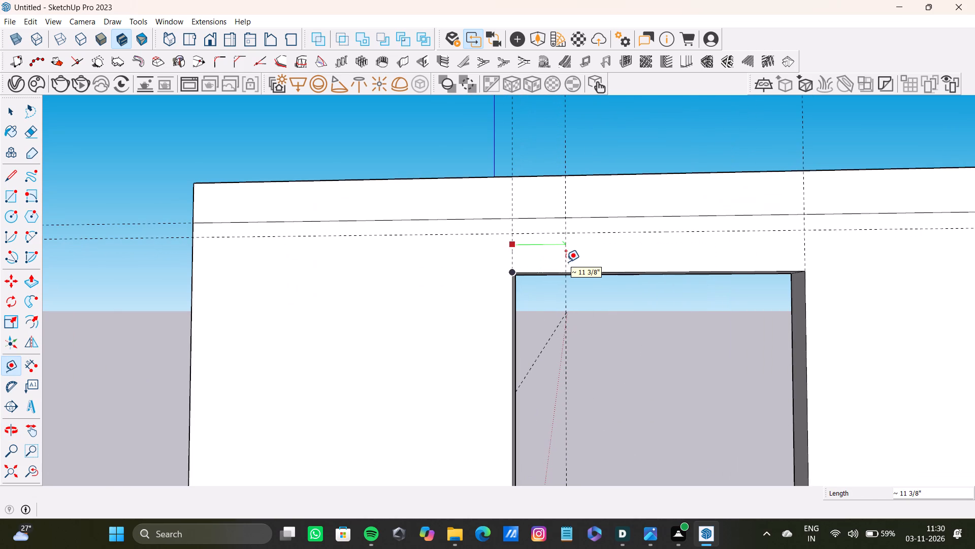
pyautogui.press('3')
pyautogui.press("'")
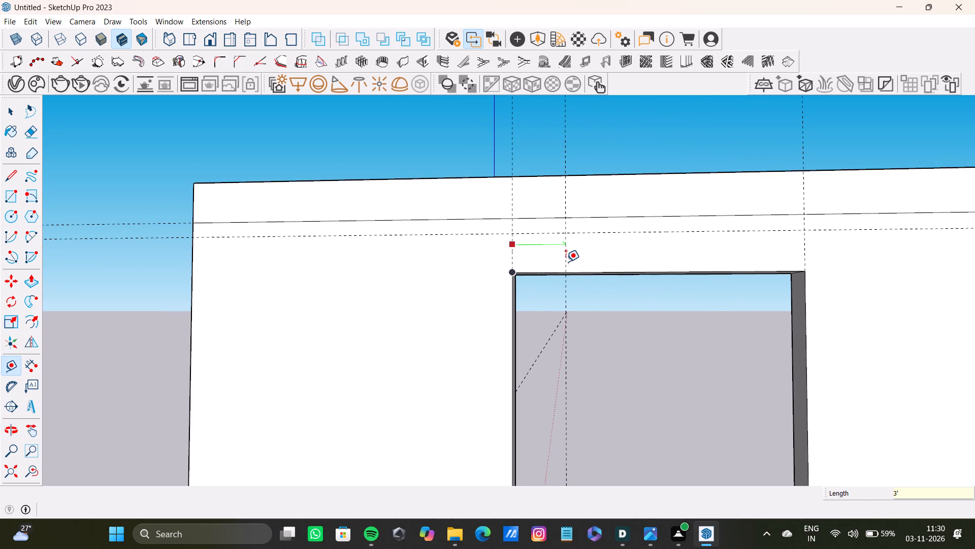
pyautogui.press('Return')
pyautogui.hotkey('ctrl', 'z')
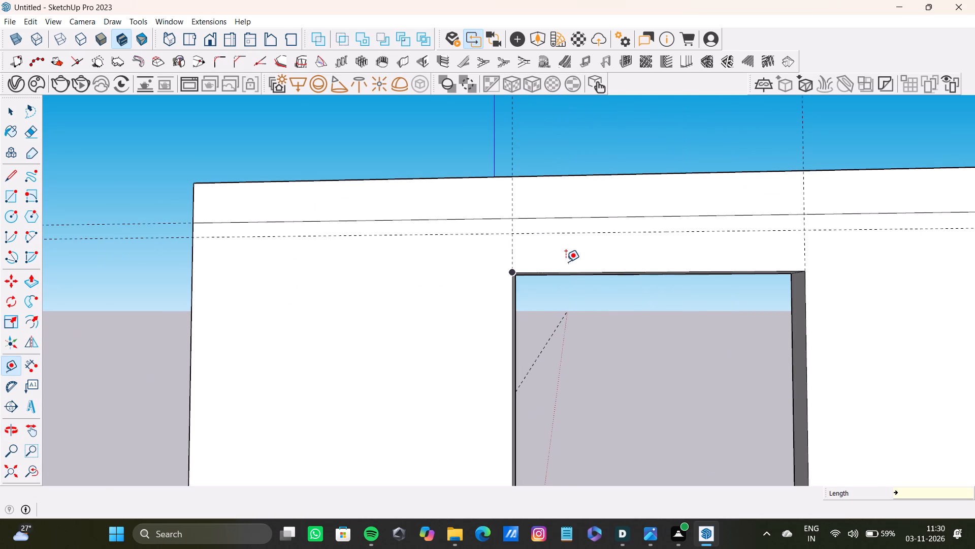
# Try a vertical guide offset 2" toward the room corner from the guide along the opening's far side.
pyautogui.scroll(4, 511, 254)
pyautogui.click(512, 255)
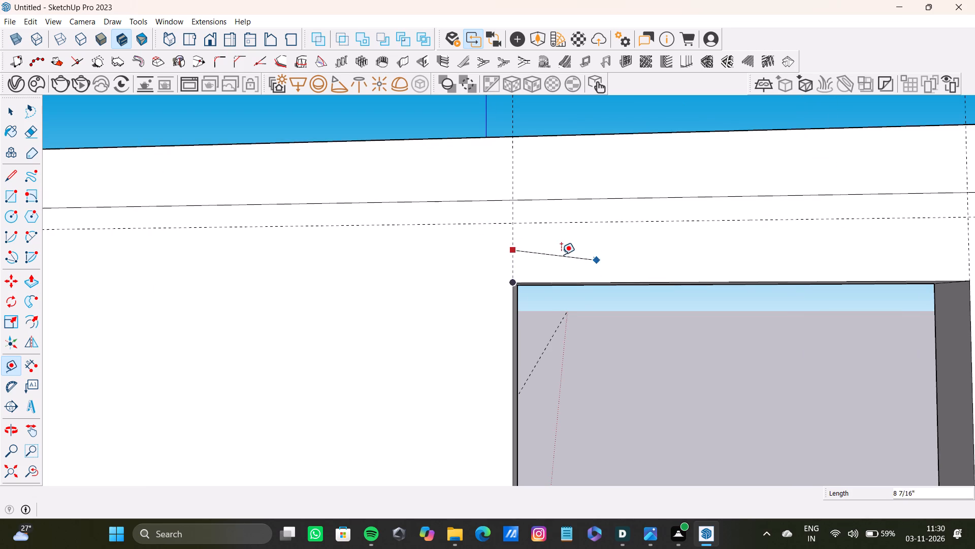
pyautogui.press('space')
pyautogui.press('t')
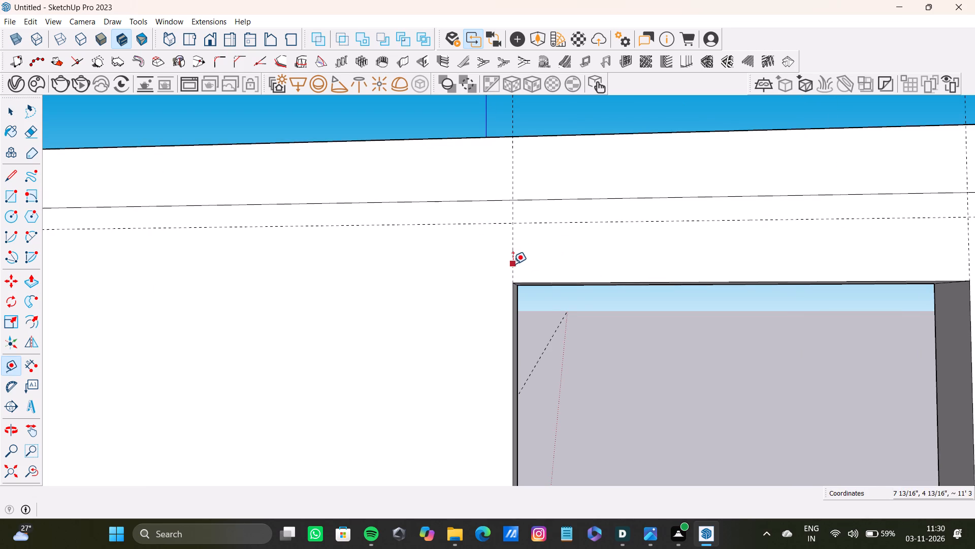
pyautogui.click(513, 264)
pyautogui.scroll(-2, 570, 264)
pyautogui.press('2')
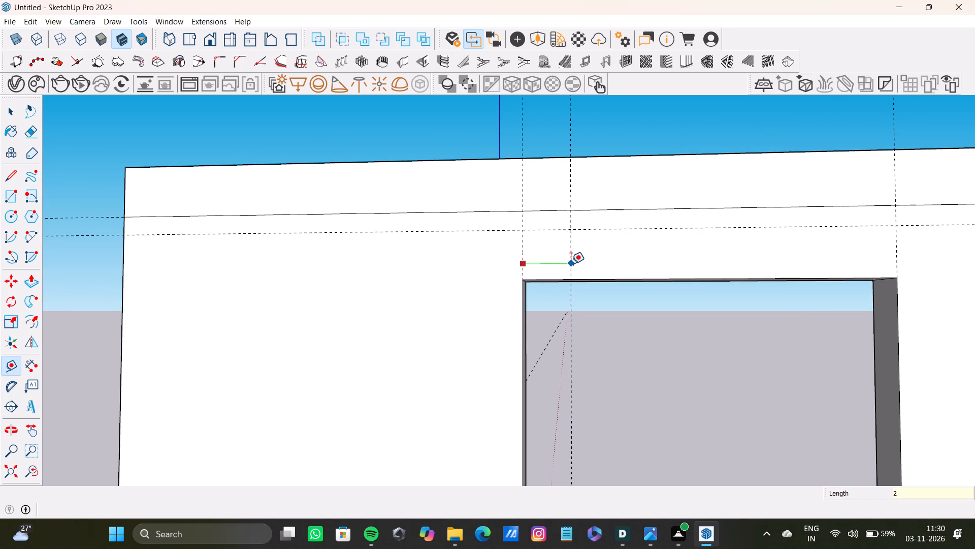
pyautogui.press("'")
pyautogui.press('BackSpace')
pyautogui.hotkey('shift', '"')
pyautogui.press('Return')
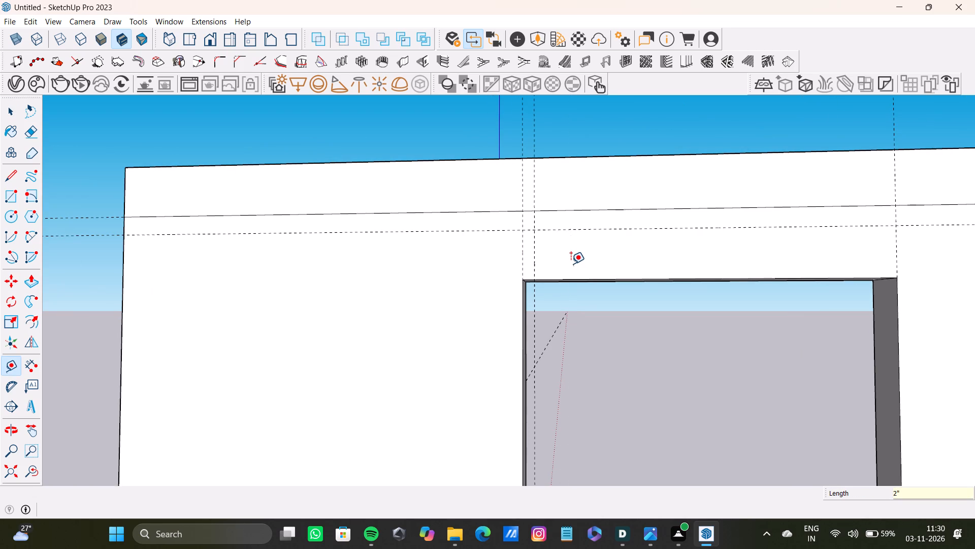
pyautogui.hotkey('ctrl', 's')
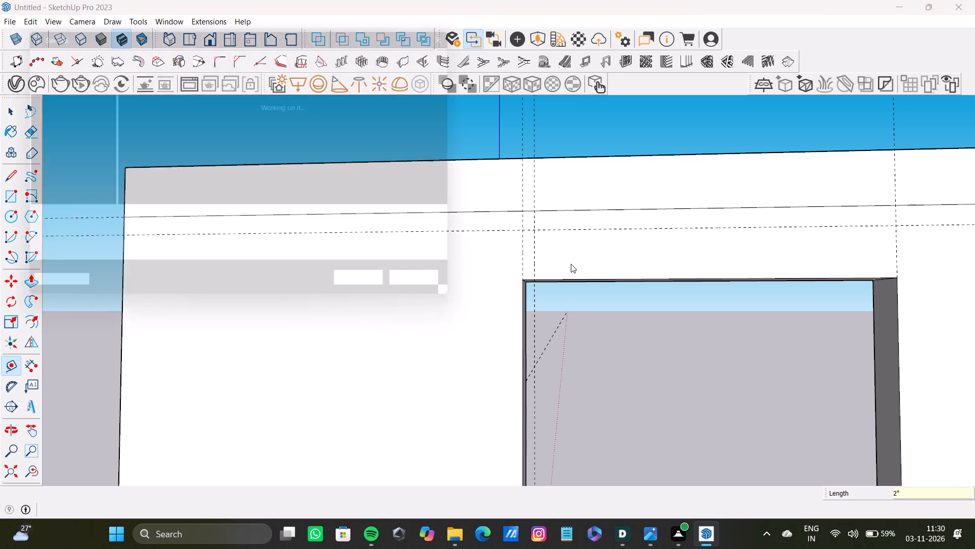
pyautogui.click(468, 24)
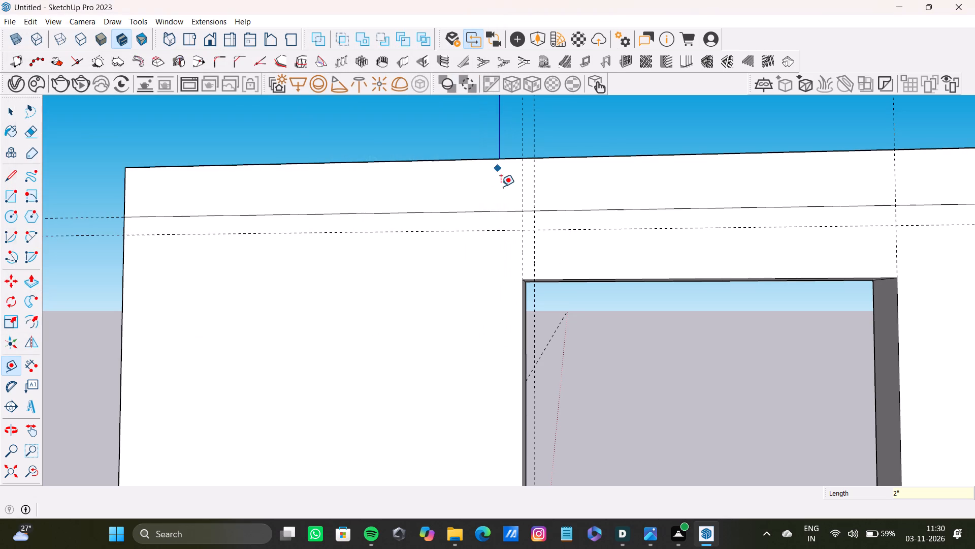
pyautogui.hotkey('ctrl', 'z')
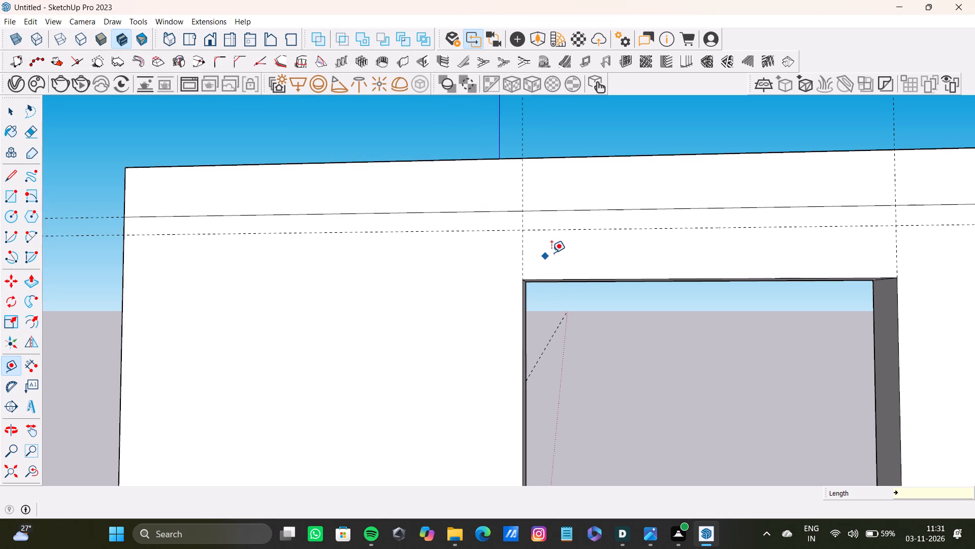
# Place a vertical guide 9" toward the room corner from the guide along the opening's side farthest from that corner.
pyautogui.click(522, 262)
pyautogui.scroll(-4, 581, 257)
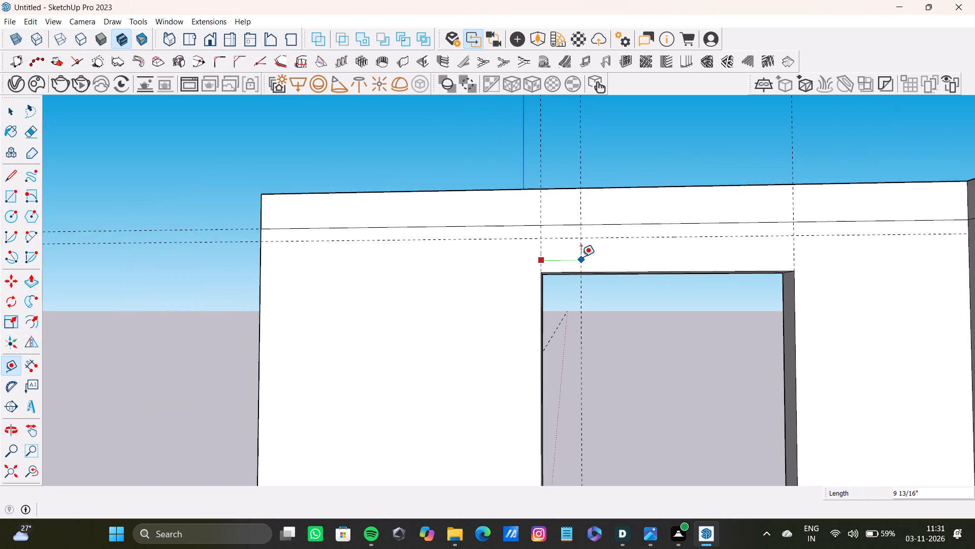
pyautogui.keyDown('shift'); pyautogui.moveTo(581, 257); pyautogui.dragTo(568, 231, button='middle'); pyautogui.keyUp('shift')
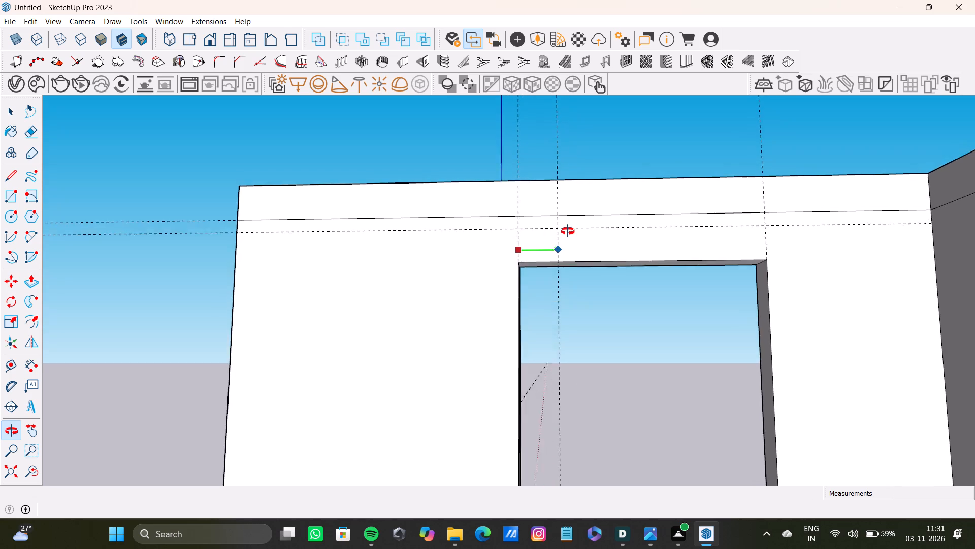
pyautogui.keyDown('shift'); pyautogui.moveTo(568, 231); pyautogui.dragTo(562, 265, button='middle'); pyautogui.keyUp('shift')
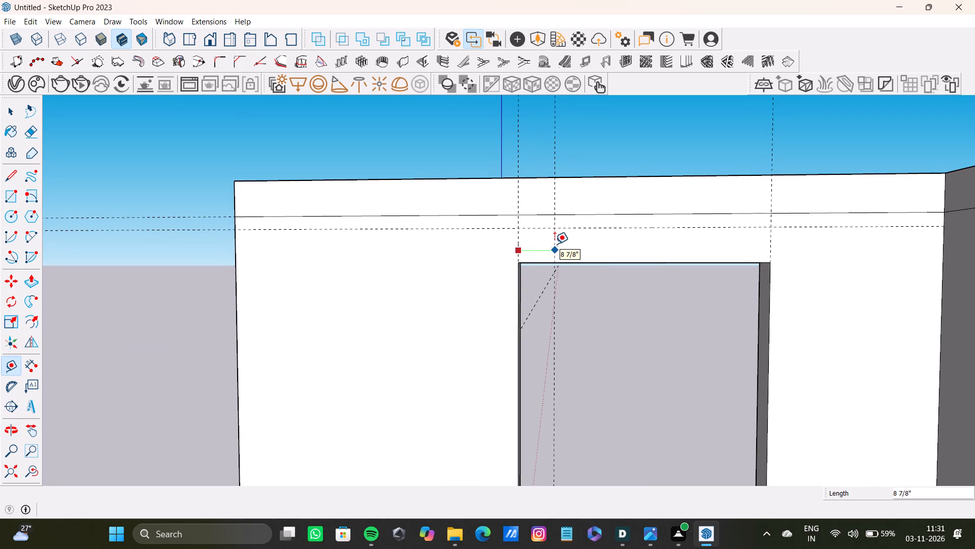
pyautogui.write('9"')
pyautogui.press('Return')
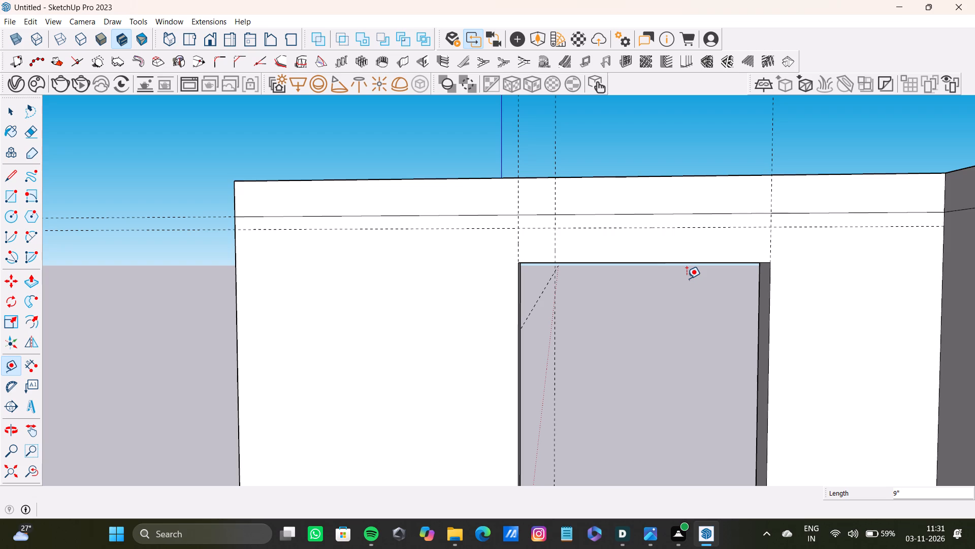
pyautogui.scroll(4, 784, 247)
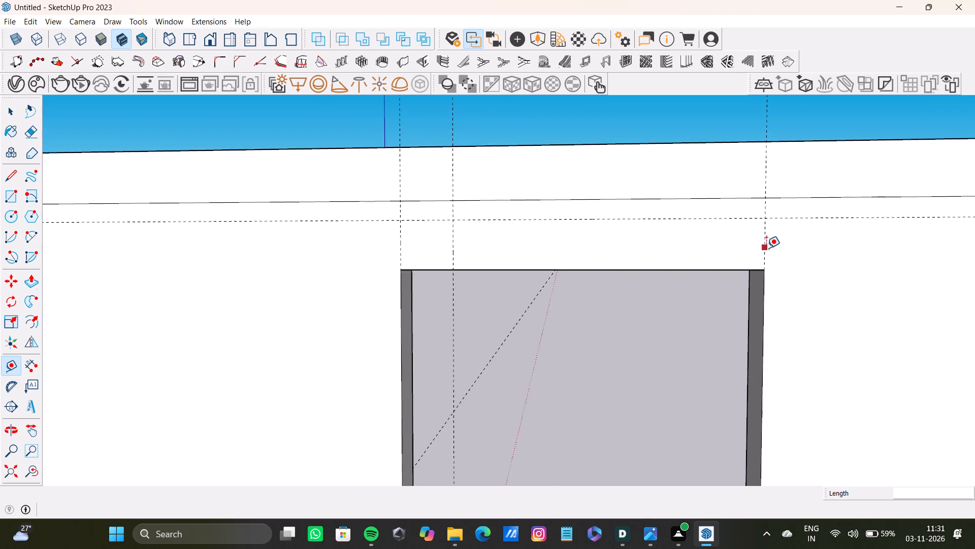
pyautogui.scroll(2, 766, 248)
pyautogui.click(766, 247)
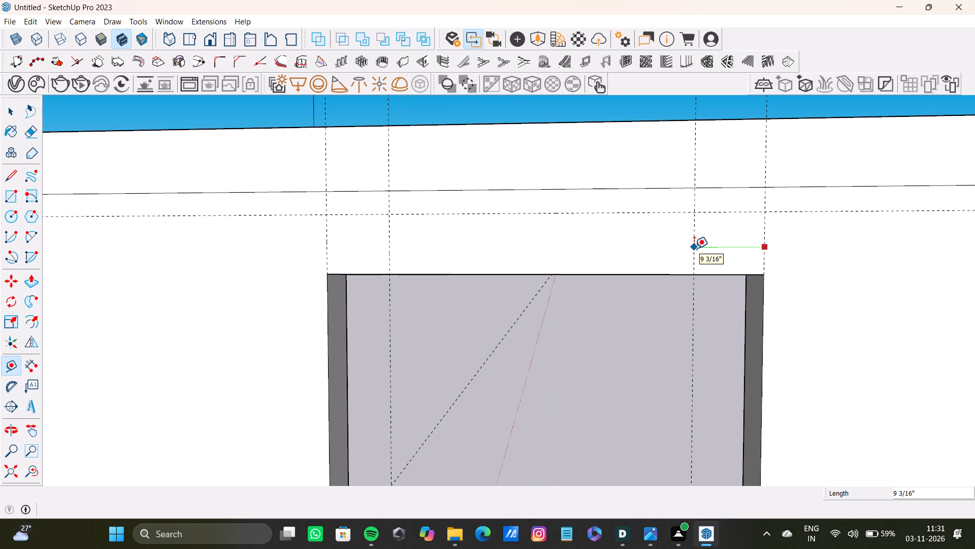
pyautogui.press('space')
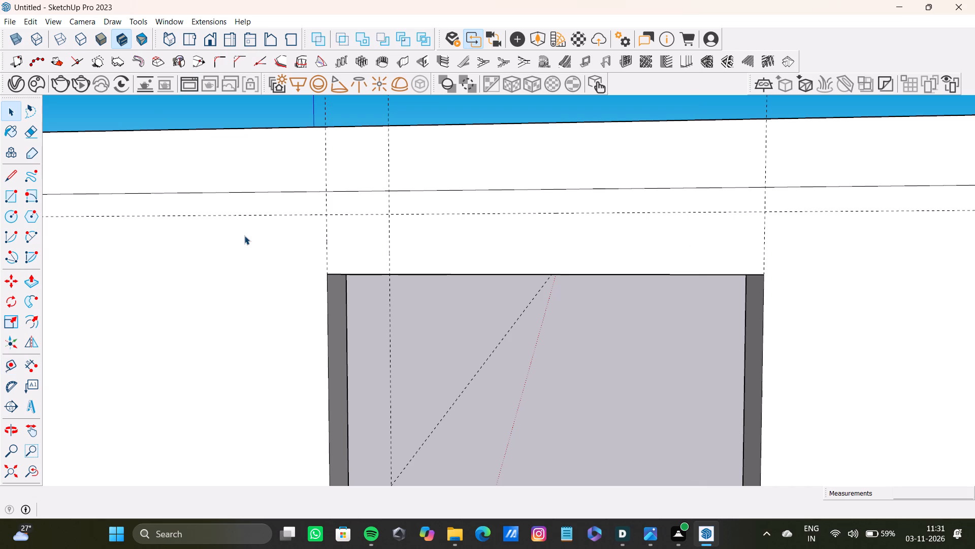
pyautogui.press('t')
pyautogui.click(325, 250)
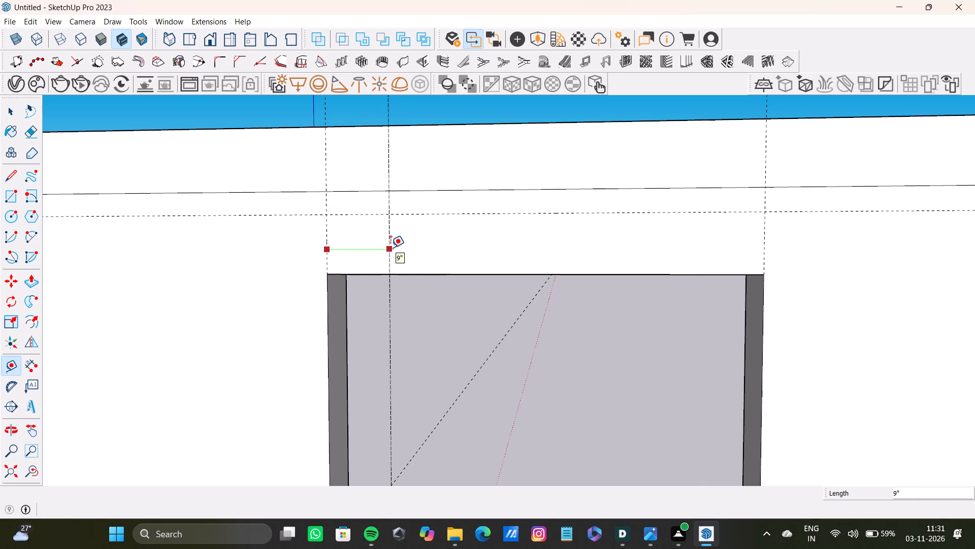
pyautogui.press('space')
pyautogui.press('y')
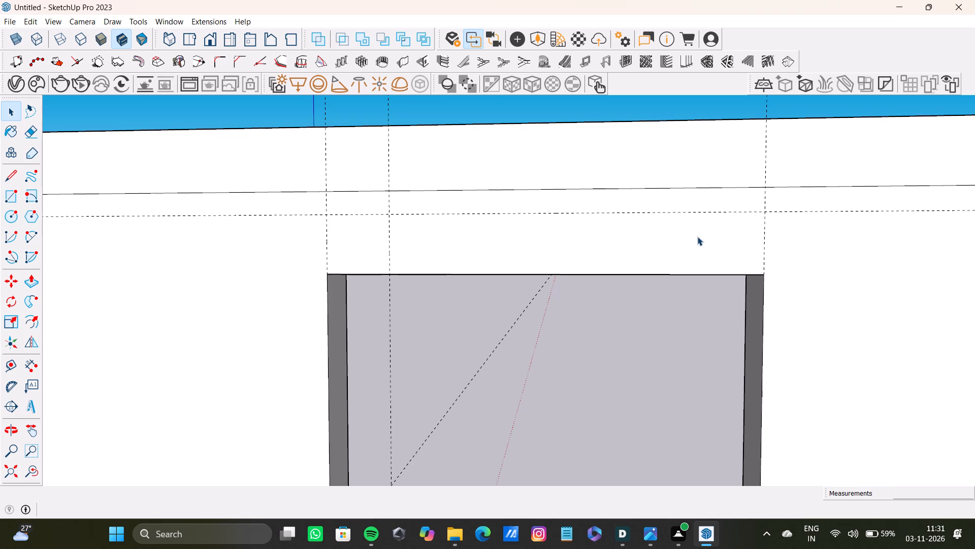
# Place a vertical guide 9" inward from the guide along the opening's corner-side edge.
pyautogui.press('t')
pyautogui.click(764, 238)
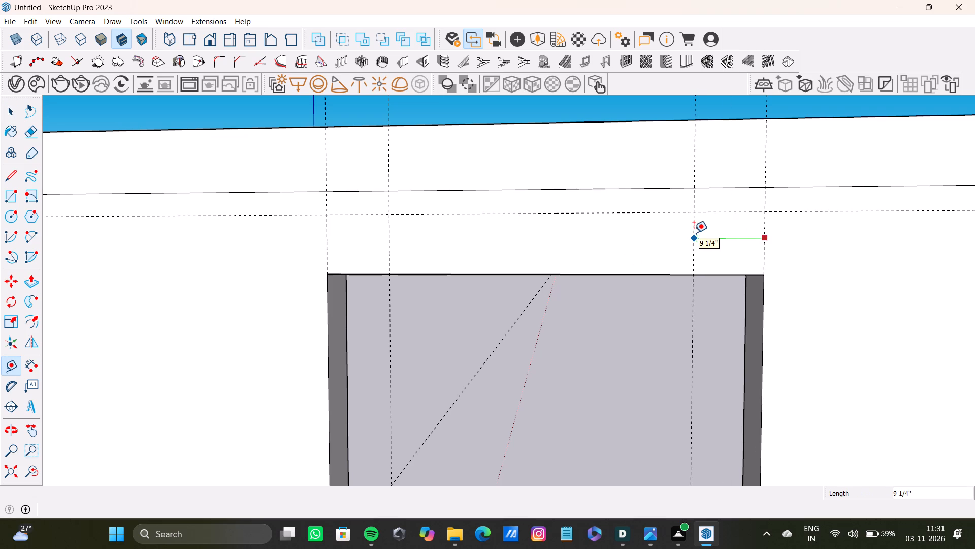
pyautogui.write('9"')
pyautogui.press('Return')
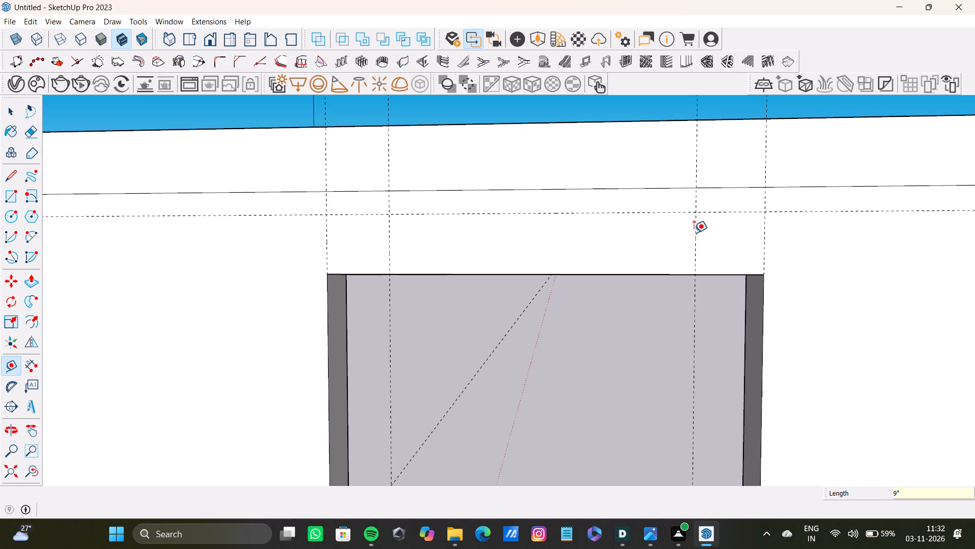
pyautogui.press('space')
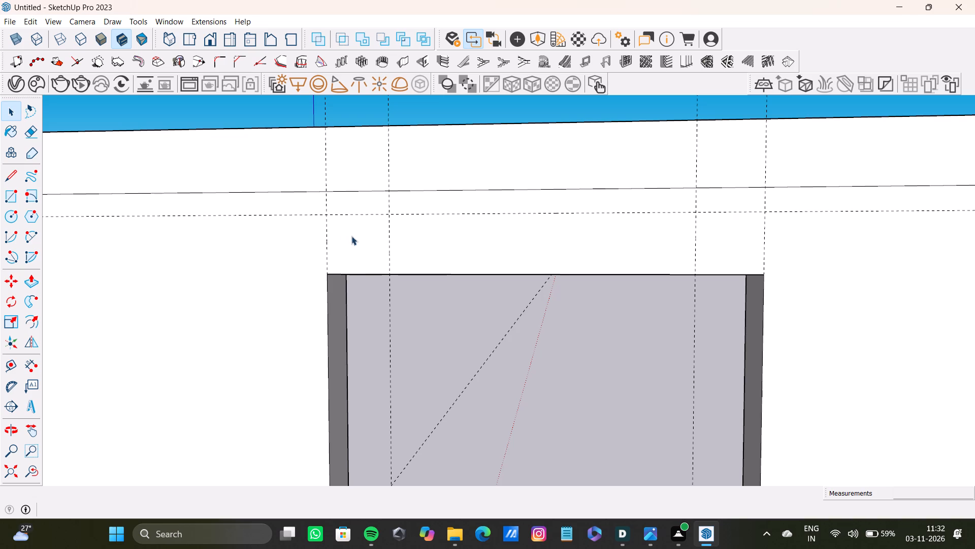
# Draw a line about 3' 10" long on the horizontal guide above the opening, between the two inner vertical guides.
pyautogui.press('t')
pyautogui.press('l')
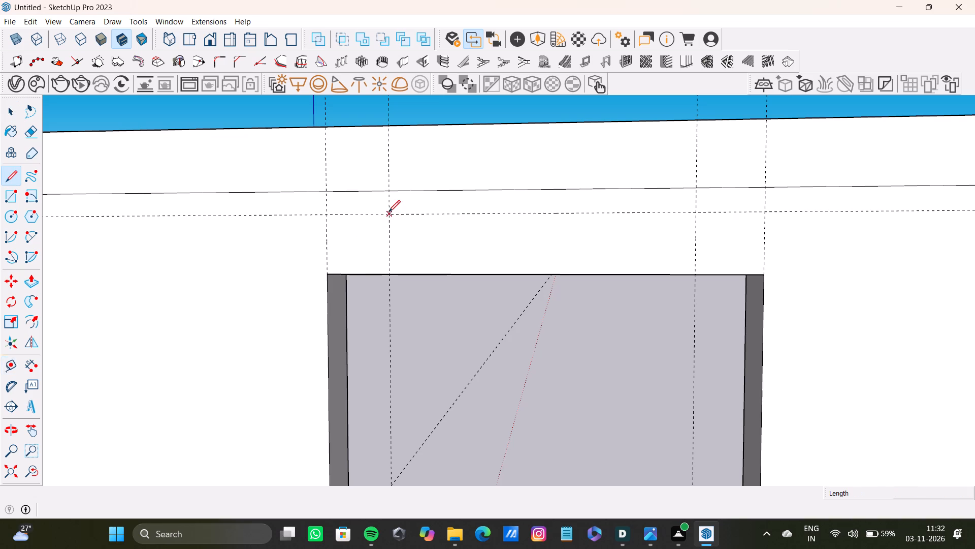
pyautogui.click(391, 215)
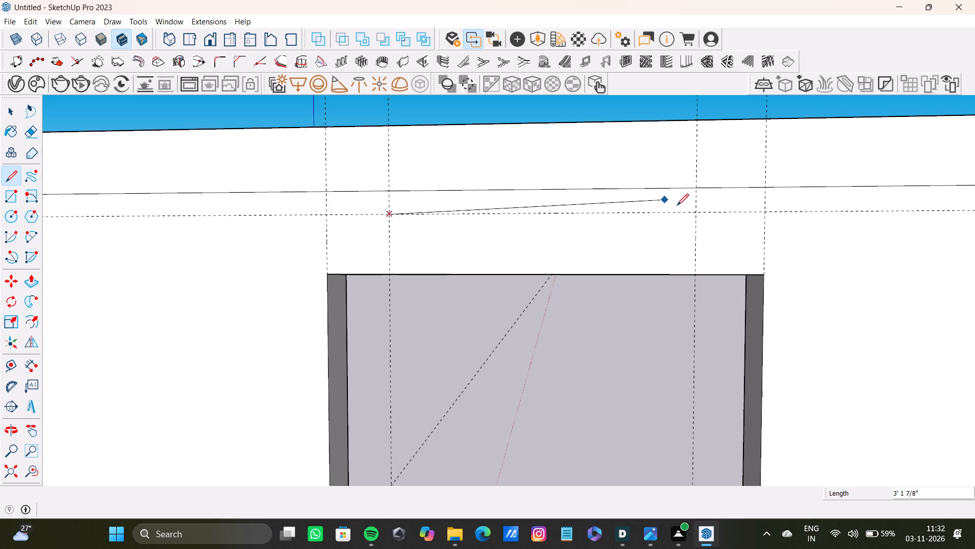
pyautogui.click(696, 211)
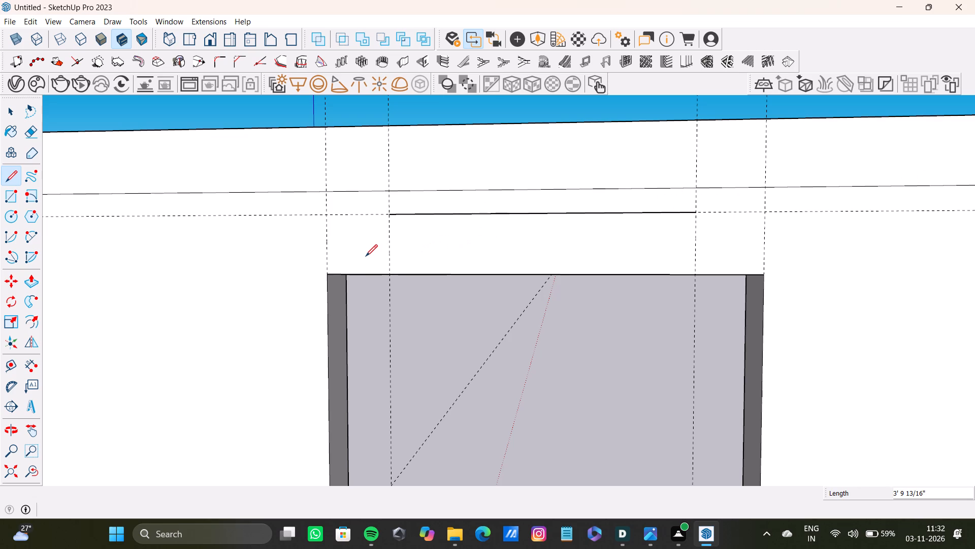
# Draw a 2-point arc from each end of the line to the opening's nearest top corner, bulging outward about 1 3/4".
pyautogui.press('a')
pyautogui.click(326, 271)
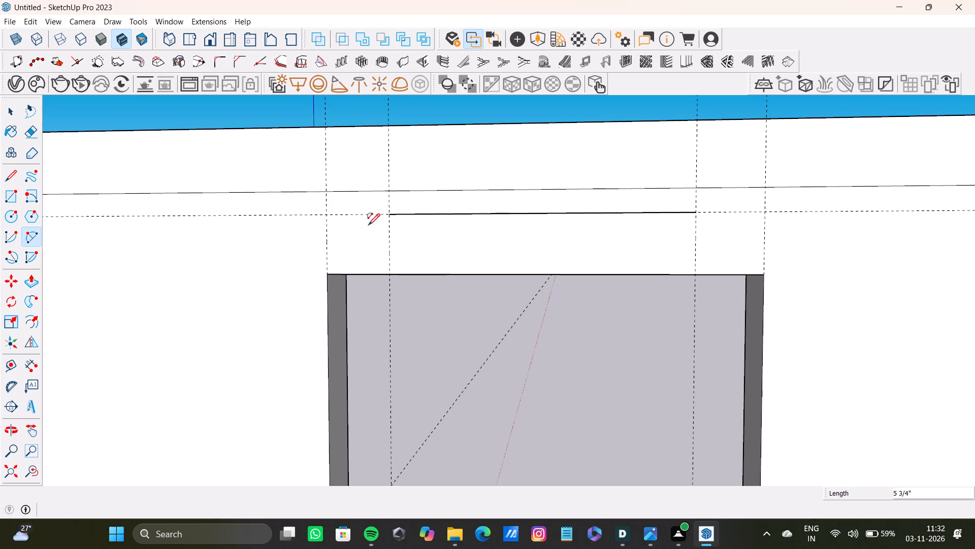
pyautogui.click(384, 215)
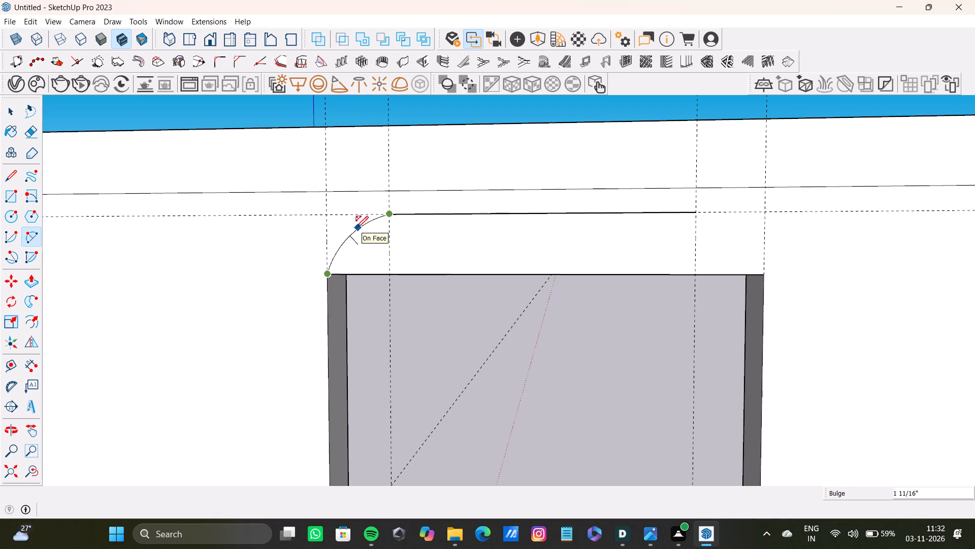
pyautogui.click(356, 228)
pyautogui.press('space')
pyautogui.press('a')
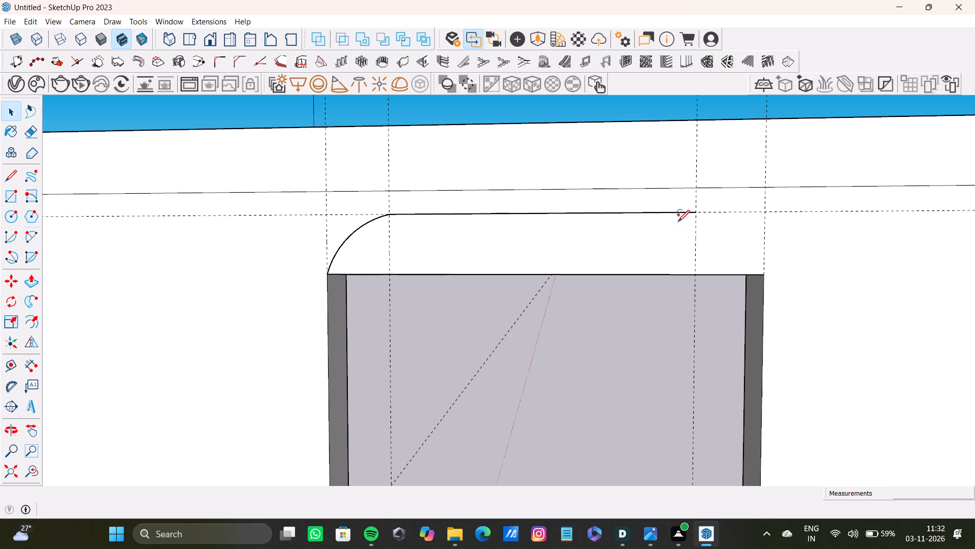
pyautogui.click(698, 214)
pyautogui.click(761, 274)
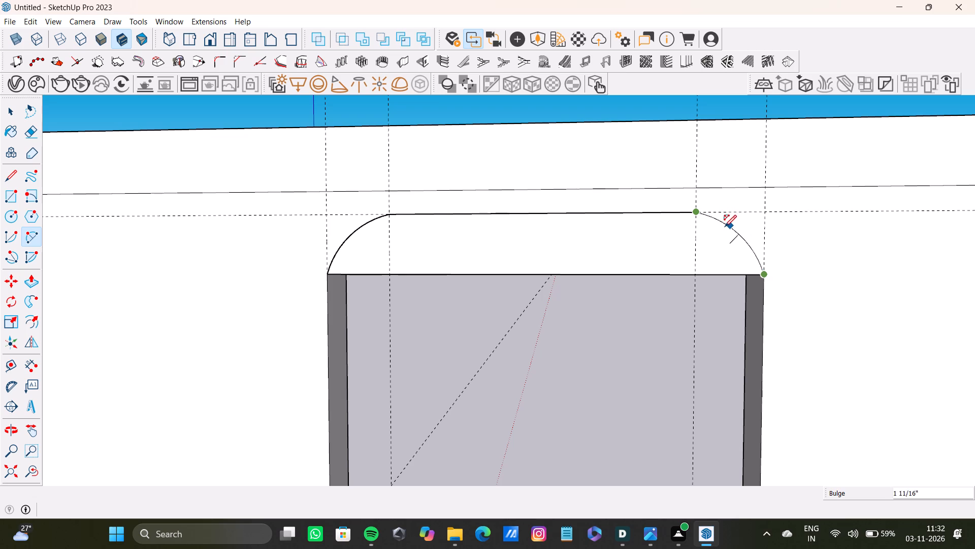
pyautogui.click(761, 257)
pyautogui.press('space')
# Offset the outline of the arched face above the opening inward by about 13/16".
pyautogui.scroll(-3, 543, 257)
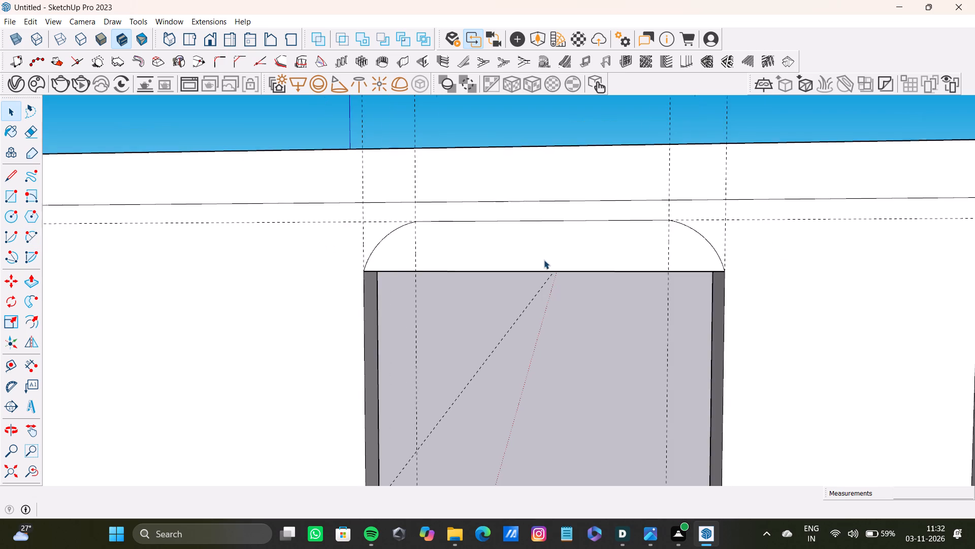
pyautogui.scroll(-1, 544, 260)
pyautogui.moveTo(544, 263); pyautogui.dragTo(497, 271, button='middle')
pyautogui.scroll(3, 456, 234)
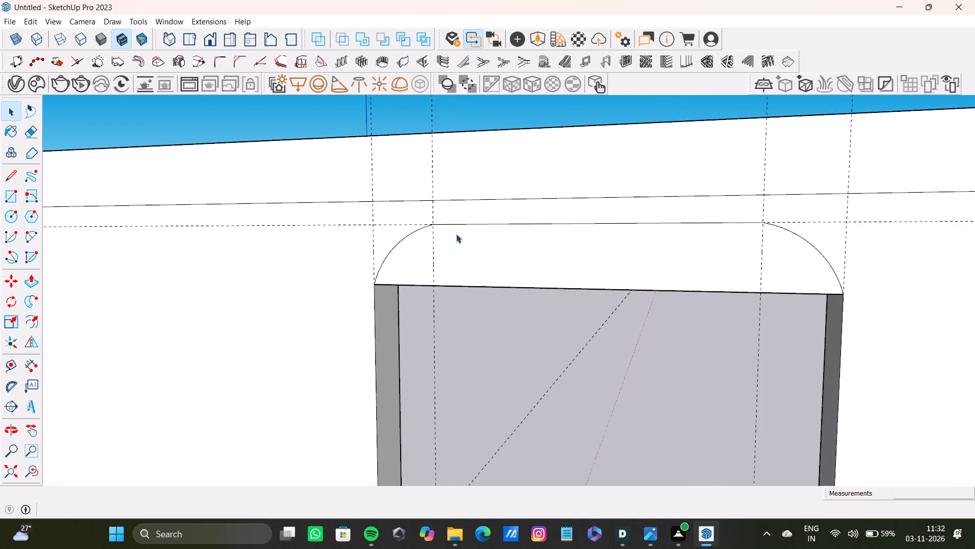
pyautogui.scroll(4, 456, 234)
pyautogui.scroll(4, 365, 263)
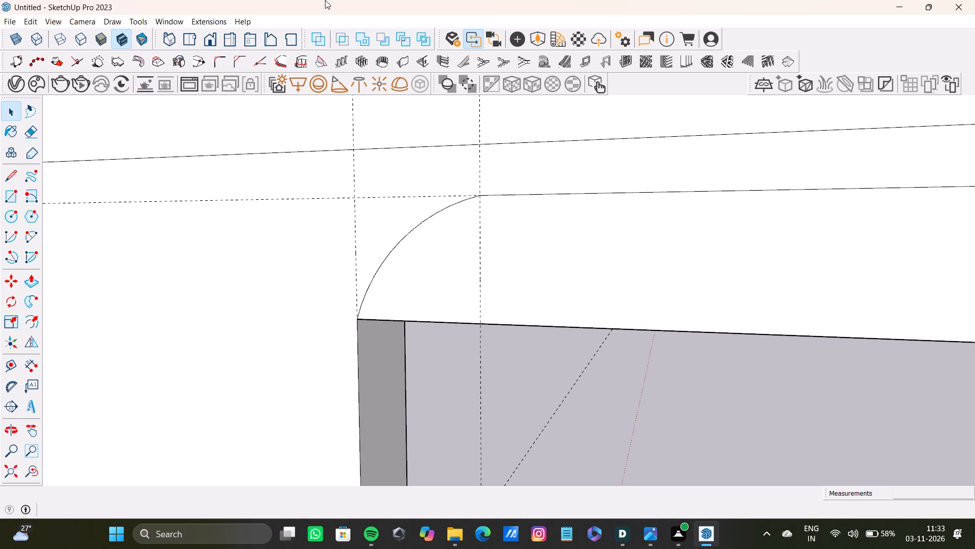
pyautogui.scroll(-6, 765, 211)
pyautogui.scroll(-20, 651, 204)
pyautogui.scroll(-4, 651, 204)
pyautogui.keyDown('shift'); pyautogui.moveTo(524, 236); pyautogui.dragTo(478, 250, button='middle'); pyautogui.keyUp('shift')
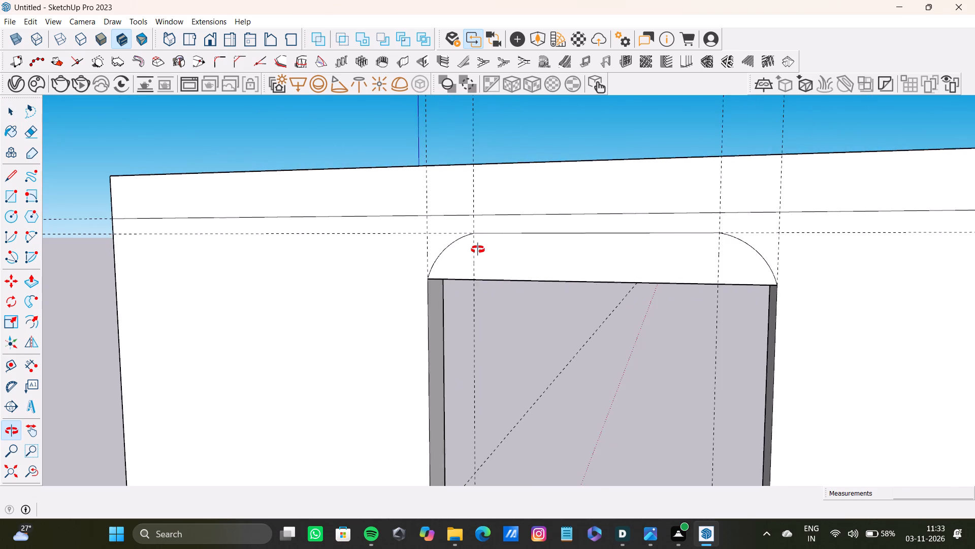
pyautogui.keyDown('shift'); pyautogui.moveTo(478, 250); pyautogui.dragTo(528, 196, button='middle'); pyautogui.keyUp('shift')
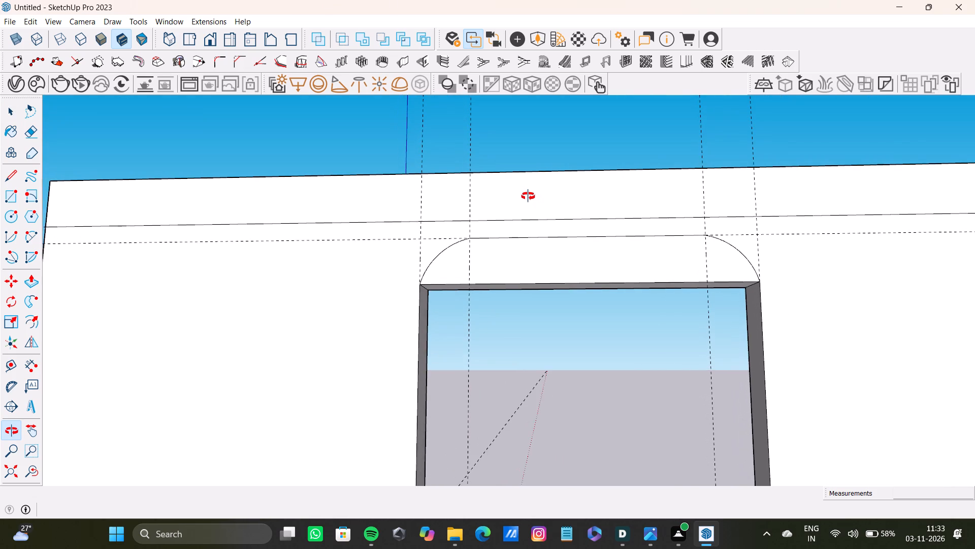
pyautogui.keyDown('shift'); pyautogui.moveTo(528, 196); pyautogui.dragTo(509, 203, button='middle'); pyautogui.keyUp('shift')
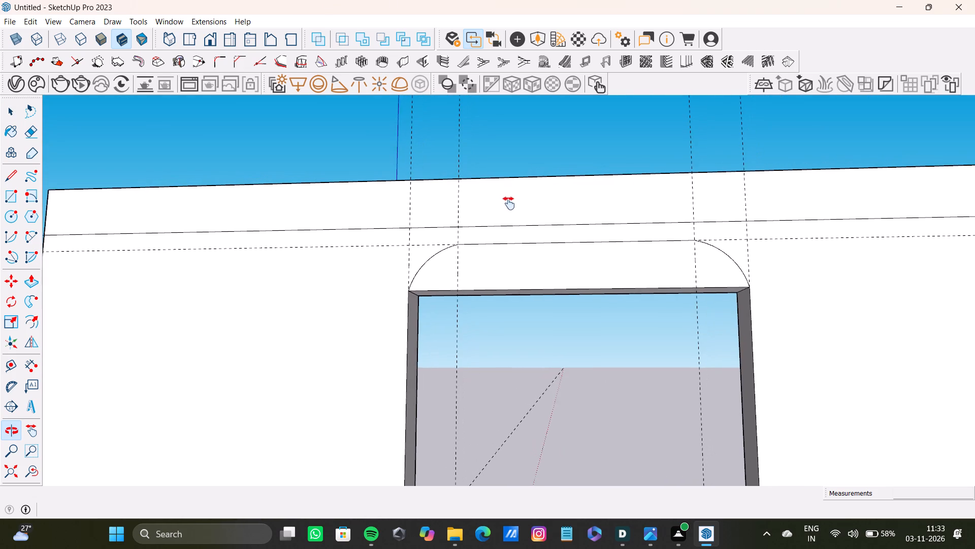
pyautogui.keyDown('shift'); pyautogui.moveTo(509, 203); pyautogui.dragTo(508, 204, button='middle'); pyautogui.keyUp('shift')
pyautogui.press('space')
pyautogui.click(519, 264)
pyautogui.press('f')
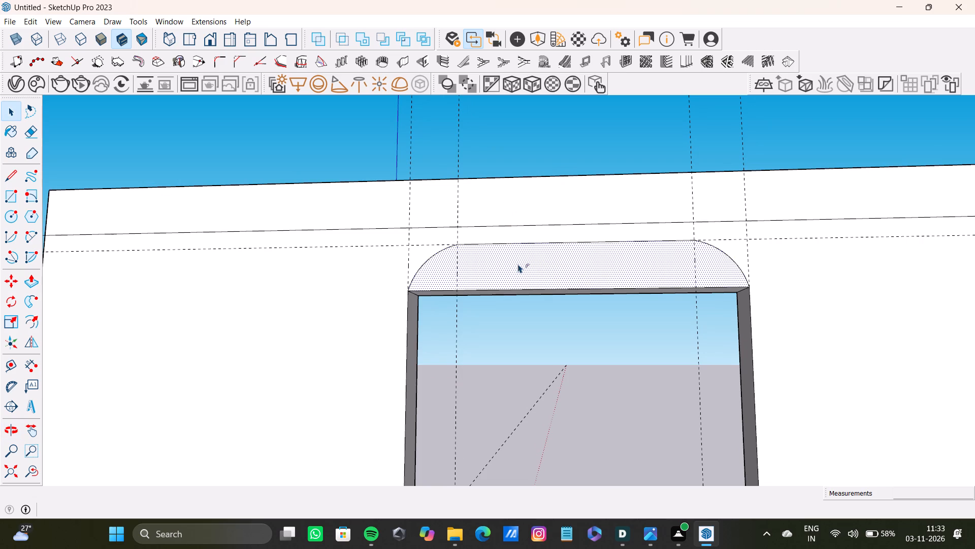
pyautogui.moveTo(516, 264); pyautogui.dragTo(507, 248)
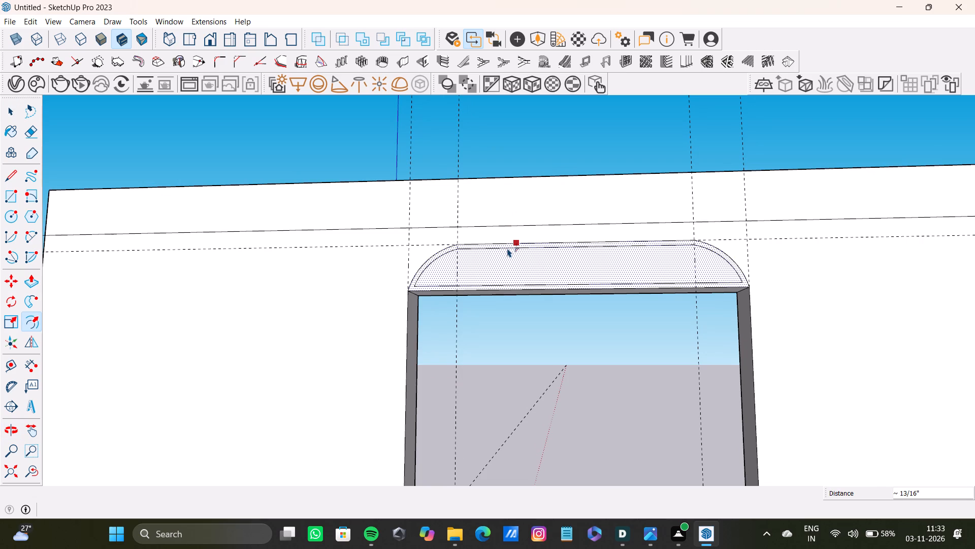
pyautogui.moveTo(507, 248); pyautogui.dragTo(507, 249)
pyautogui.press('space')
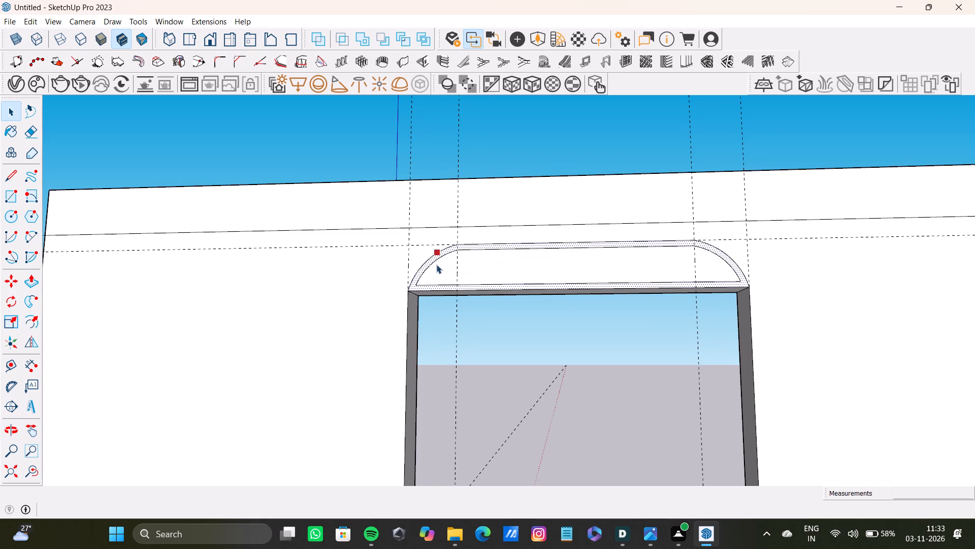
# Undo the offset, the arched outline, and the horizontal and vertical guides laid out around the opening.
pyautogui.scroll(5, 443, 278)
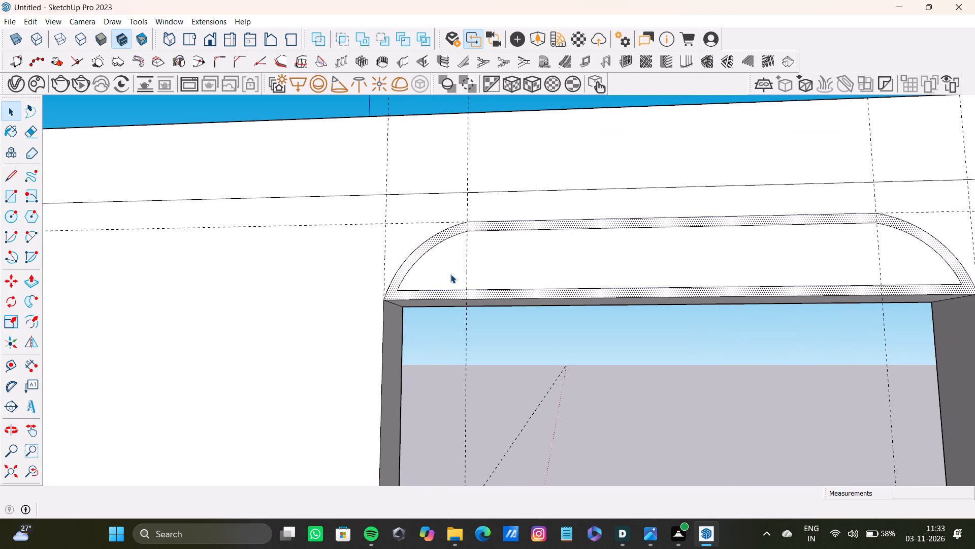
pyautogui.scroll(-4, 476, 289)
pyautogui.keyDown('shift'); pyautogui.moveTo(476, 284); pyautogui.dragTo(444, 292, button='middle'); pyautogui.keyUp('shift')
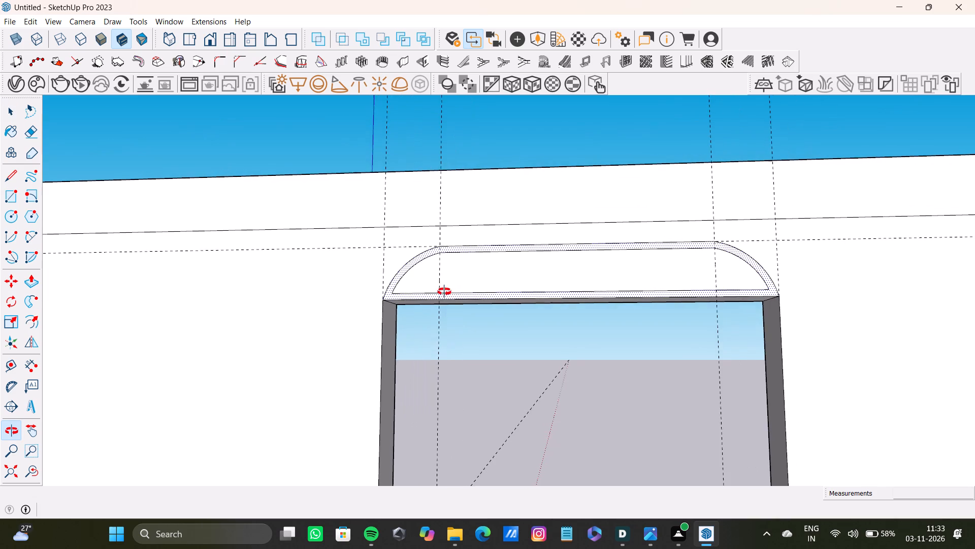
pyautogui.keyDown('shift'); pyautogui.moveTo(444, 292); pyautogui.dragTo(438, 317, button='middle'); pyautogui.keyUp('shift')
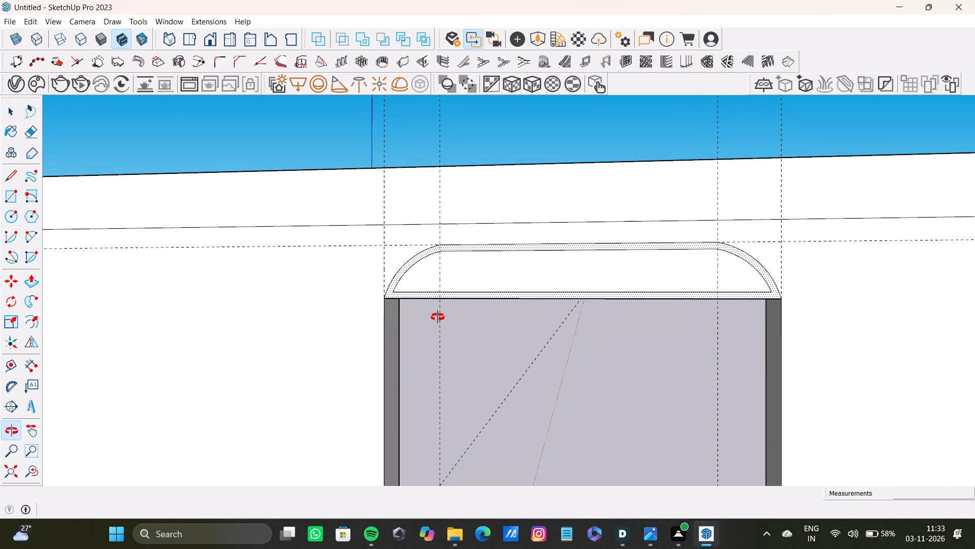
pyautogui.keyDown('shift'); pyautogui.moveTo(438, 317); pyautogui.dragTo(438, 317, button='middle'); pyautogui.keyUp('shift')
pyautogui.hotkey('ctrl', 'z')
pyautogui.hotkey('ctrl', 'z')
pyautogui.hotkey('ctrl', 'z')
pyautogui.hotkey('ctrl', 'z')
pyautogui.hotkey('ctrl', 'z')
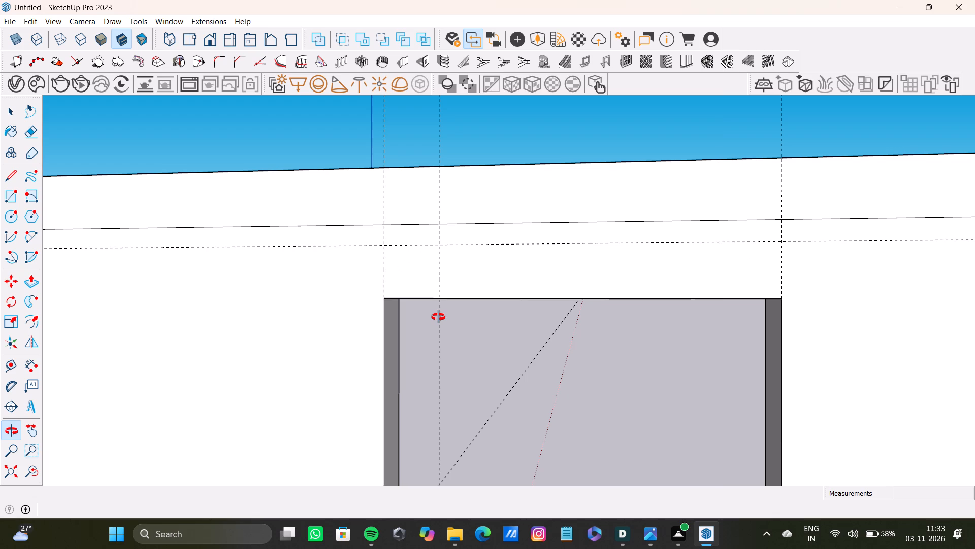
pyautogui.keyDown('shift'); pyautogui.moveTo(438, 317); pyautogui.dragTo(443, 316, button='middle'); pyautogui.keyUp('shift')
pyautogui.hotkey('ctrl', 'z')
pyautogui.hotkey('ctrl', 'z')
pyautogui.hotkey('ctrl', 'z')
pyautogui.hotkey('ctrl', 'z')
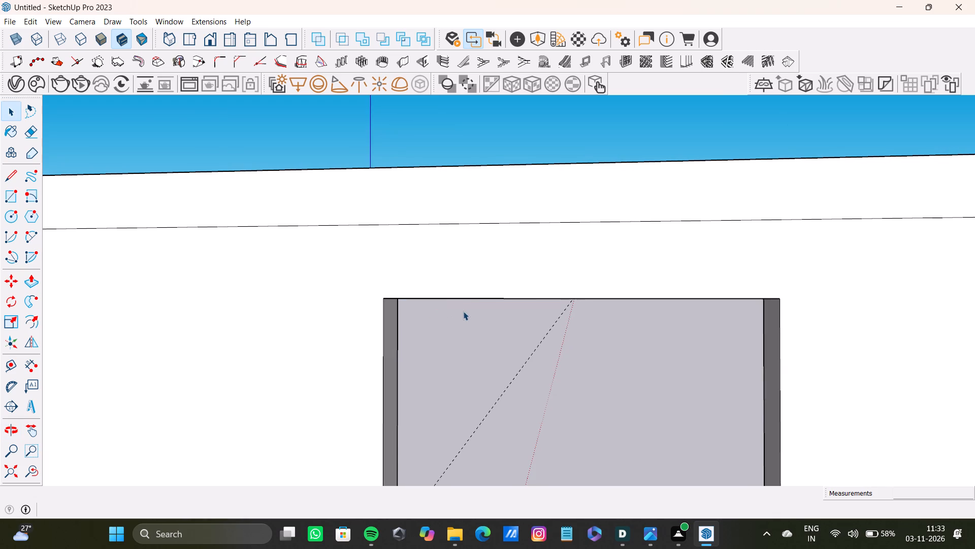
# Place a horizontal guide about 10 3/4" above the opening's top edge, just below the border line.
pyautogui.press('t')
pyautogui.click(516, 299)
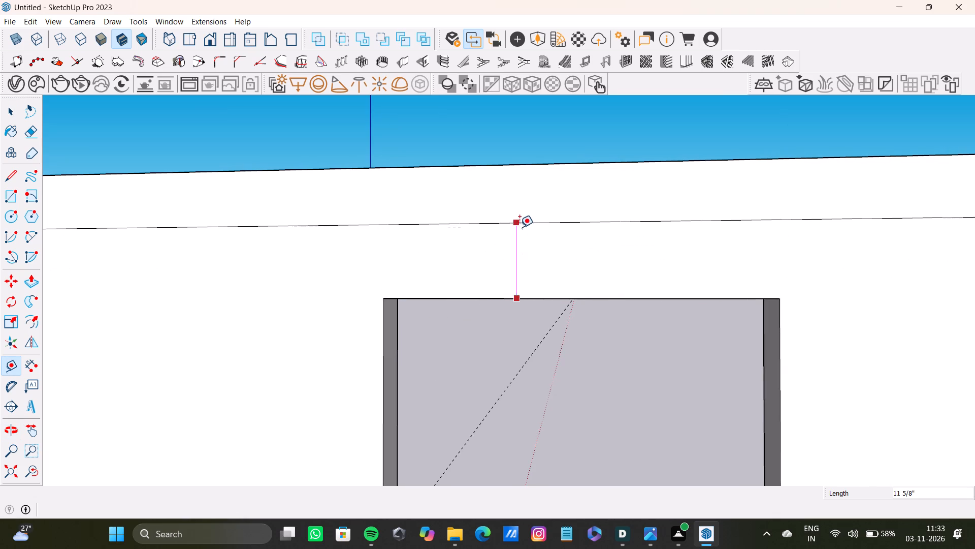
pyautogui.click(519, 229)
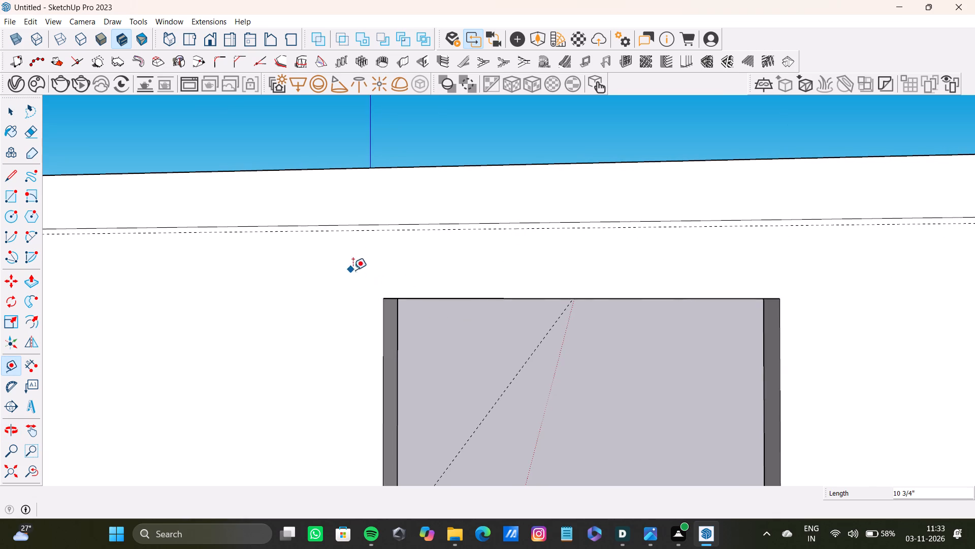
# Place a vertical guide about 6' from the wall's free end, aligned with the opening's side farthest from the room corner.
pyautogui.scroll(-12, 369, 258)
pyautogui.click(236, 288)
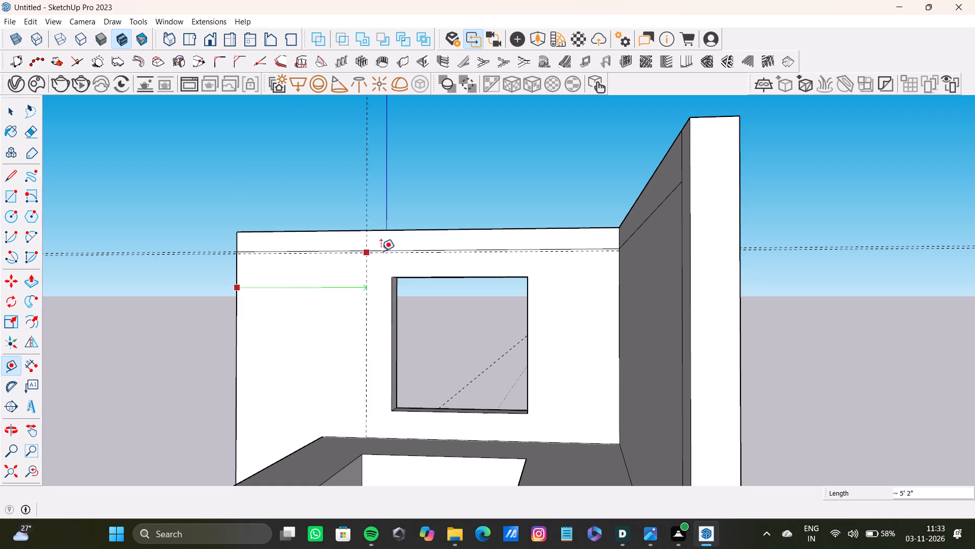
pyautogui.click(393, 274)
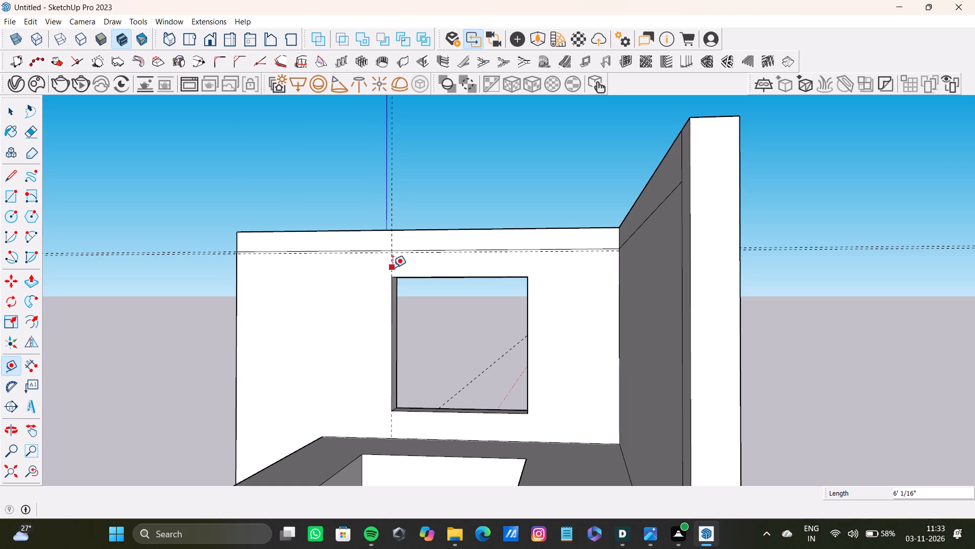
# Place a second vertical guide parallel to the first, aligned with the opening's corner-side edge.
pyautogui.click(392, 267)
pyautogui.click(526, 271)
pyautogui.scroll(4, 483, 256)
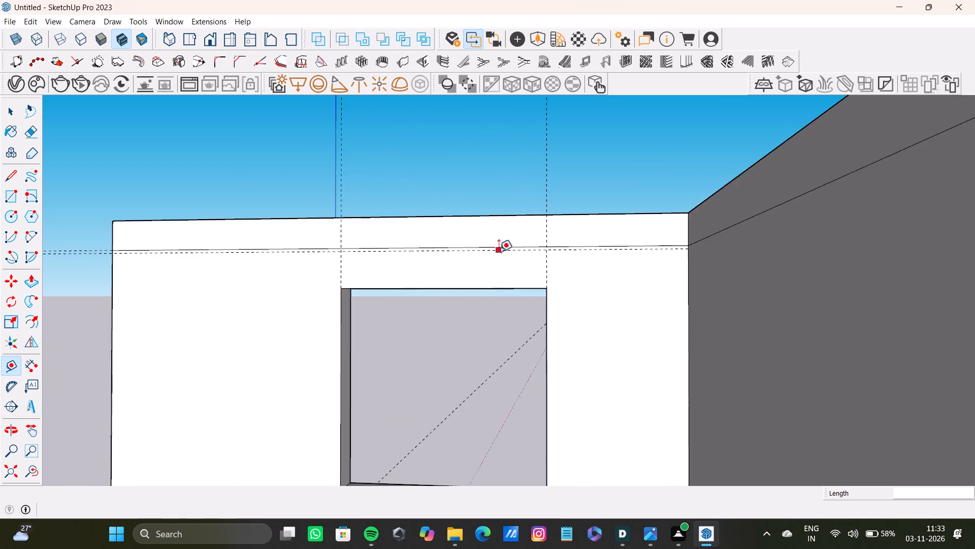
# Place a vertical guide midway across the opening, about 2' 7 1/2" from the guide on its side farthest from the room corner.
pyautogui.scroll(4, 499, 252)
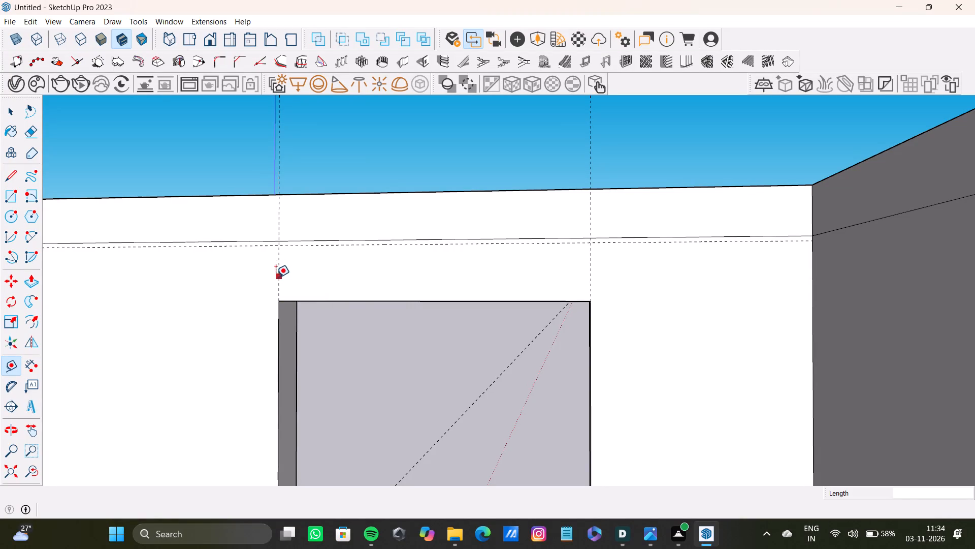
pyautogui.click(276, 279)
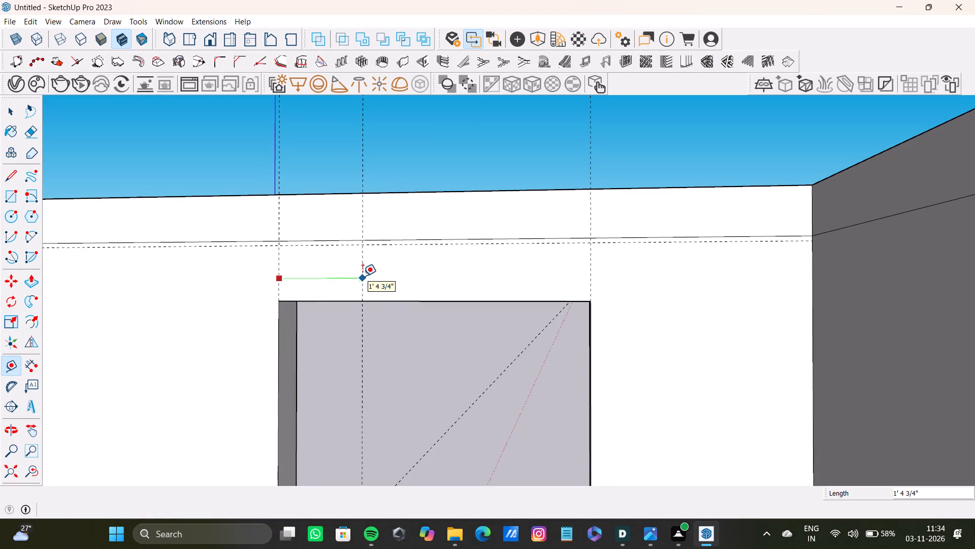
pyautogui.press('space')
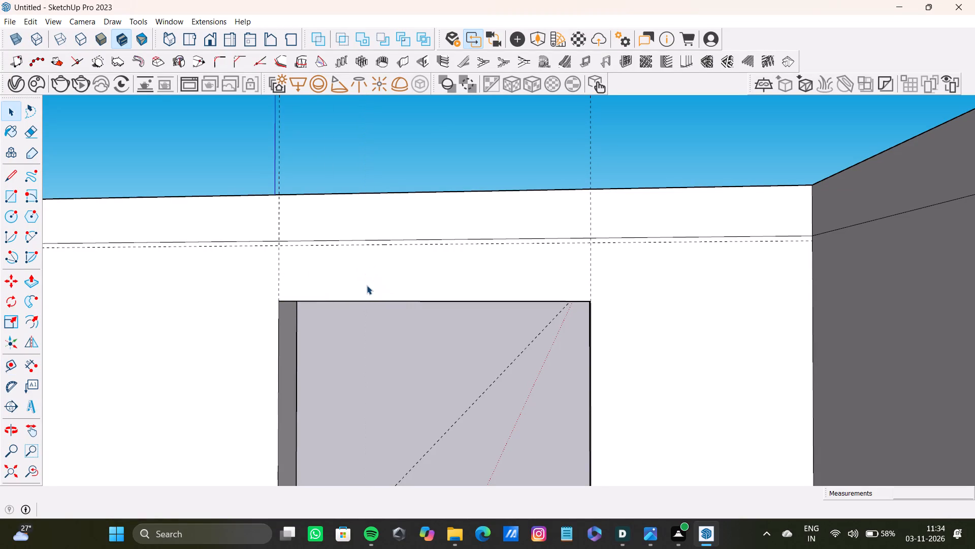
pyautogui.write('T')
pyautogui.click(278, 270)
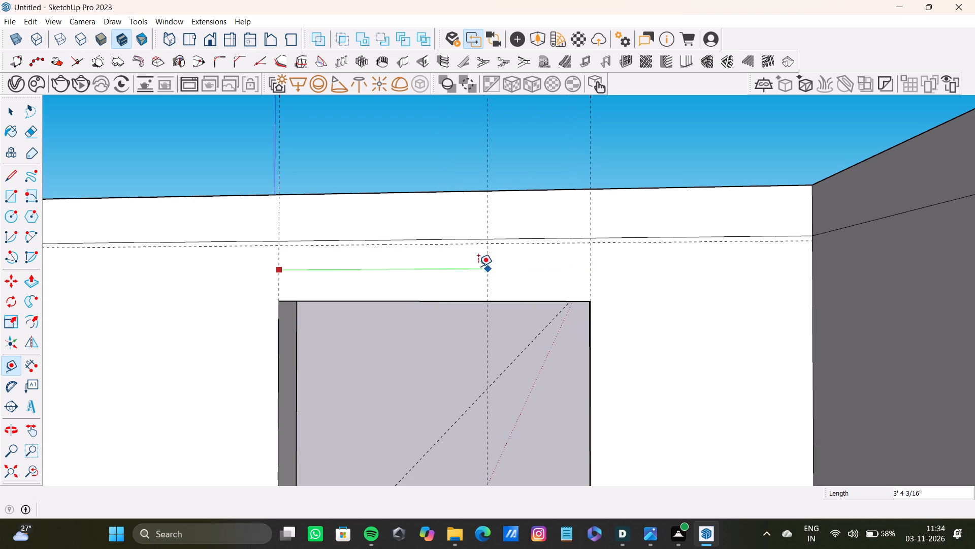
pyautogui.write('2W')
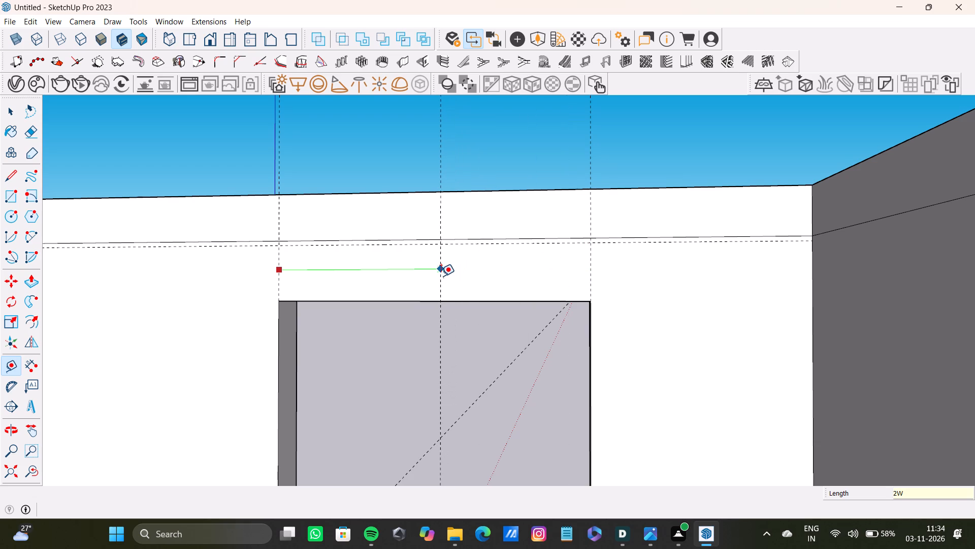
pyautogui.press("'")
pyautogui.write('5"')
pyautogui.press('BackSpace')
pyautogui.press('BackSpace')
pyautogui.press('BackSpace')
pyautogui.press('BackSpace')
pyautogui.press("'")
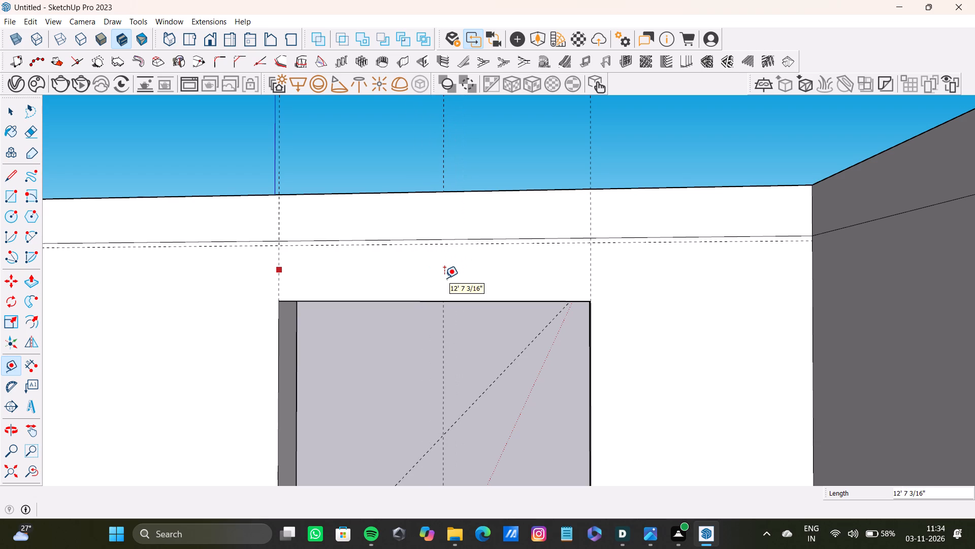
pyautogui.press('2')
pyautogui.press("'")
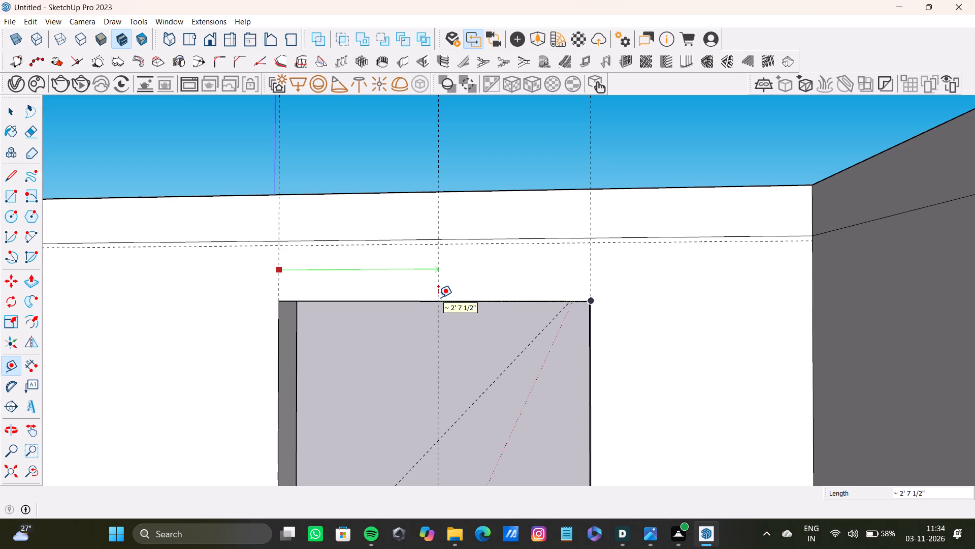
pyautogui.click(438, 297)
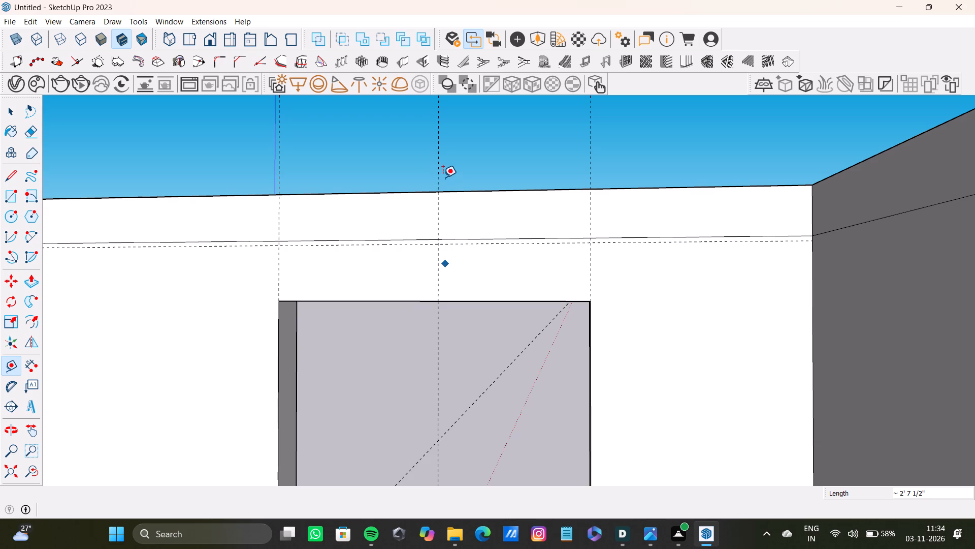
pyautogui.press('space')
# Delete the horizontal guide running just below the border line above the opening.
pyautogui.scroll(-3, 286, 257)
pyautogui.moveTo(285, 259); pyautogui.dragTo(279, 284, button='middle')
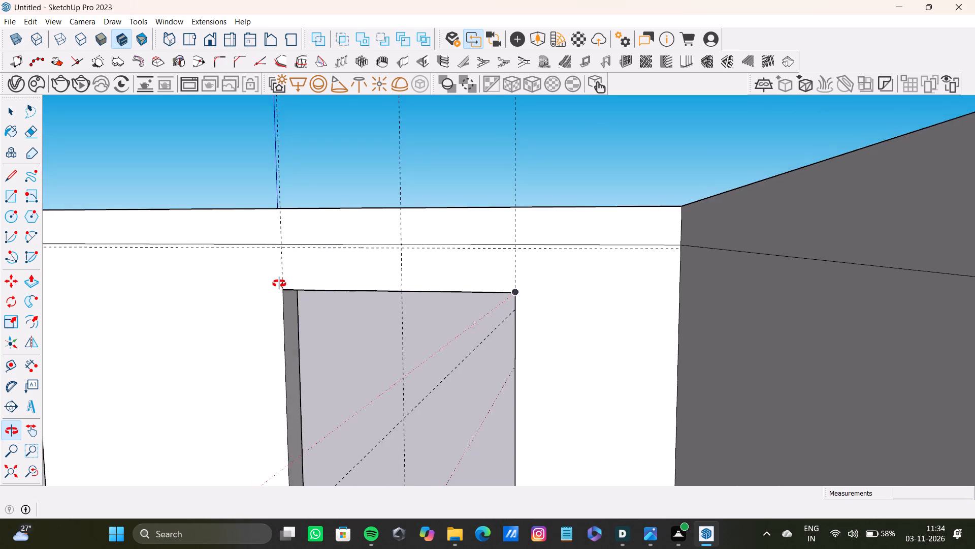
pyautogui.moveTo(279, 284); pyautogui.dragTo(303, 253, button='middle')
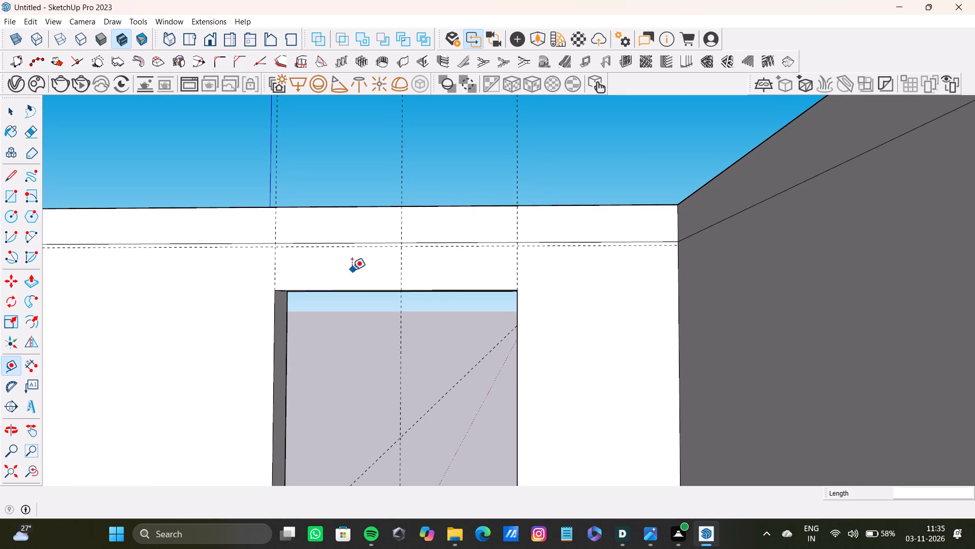
pyautogui.press('space')
pyautogui.click(374, 247)
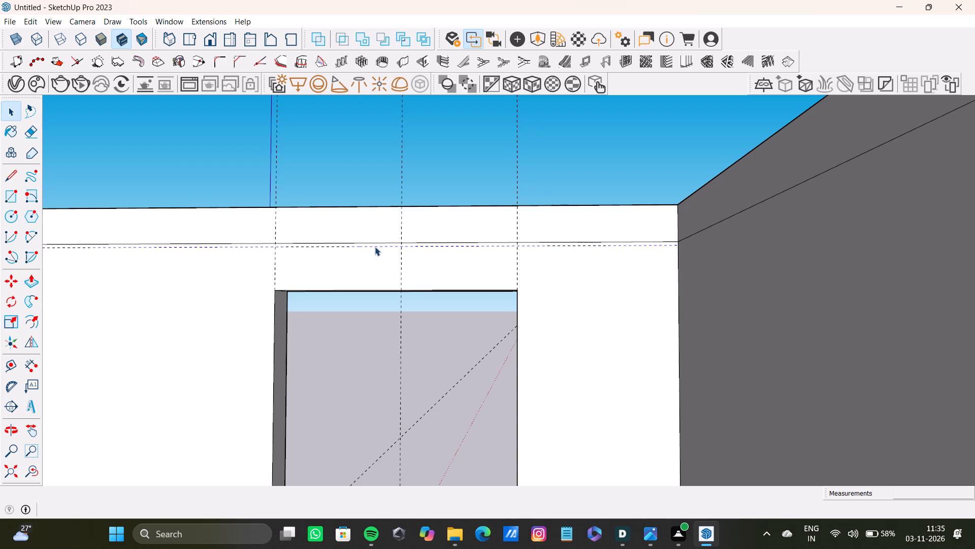
pyautogui.press('Delete')
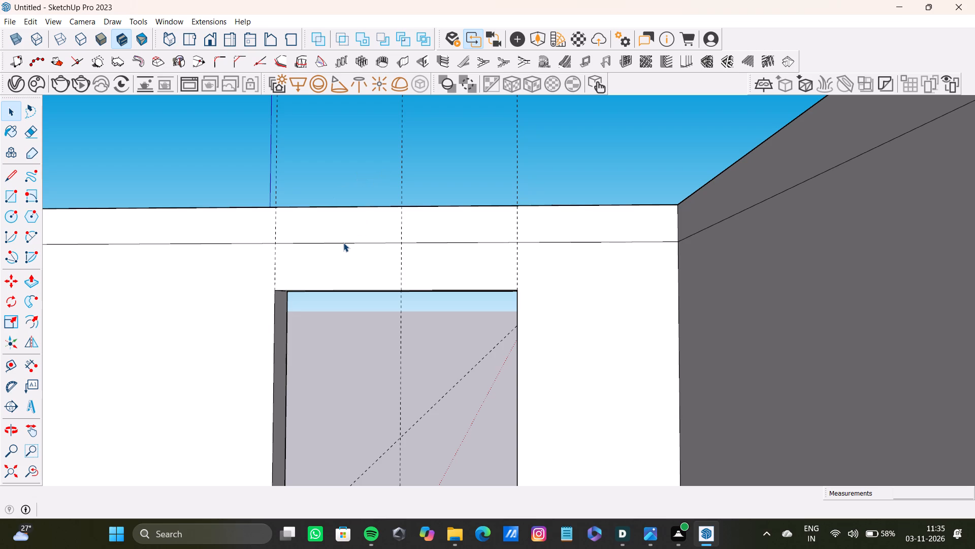
# Place a horizontal guide about 2 11/16" below the border line above the opening.
pyautogui.press('t')
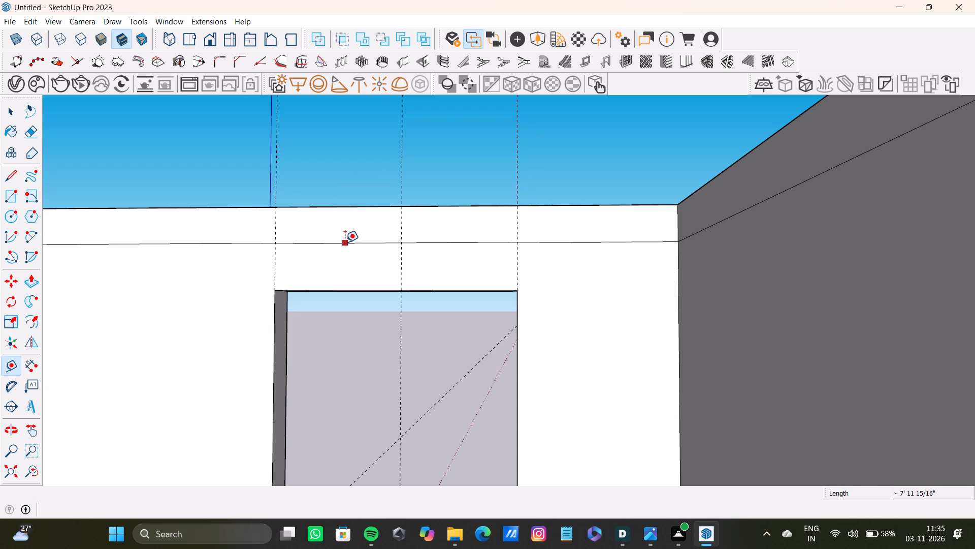
pyautogui.scroll(6, 336, 237)
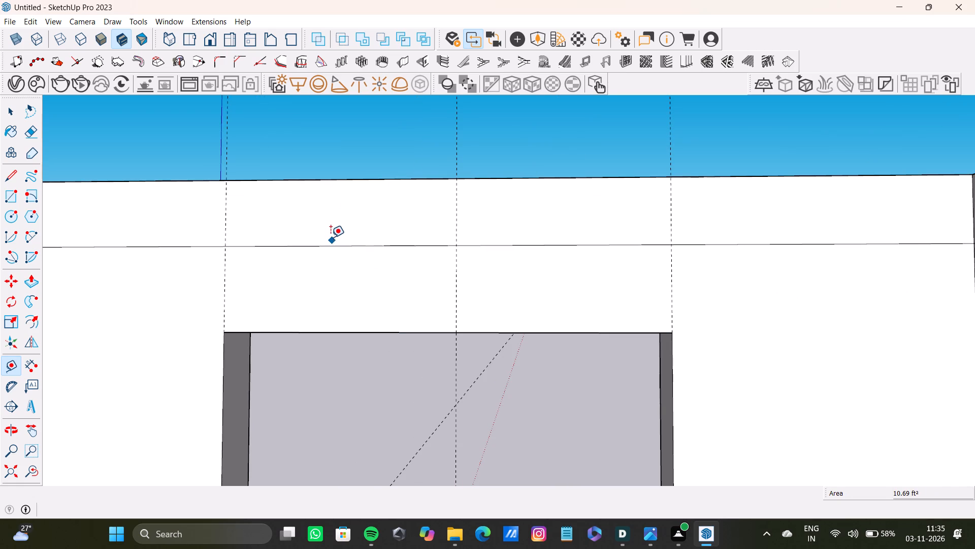
pyautogui.moveTo(338, 243); pyautogui.dragTo(342, 252)
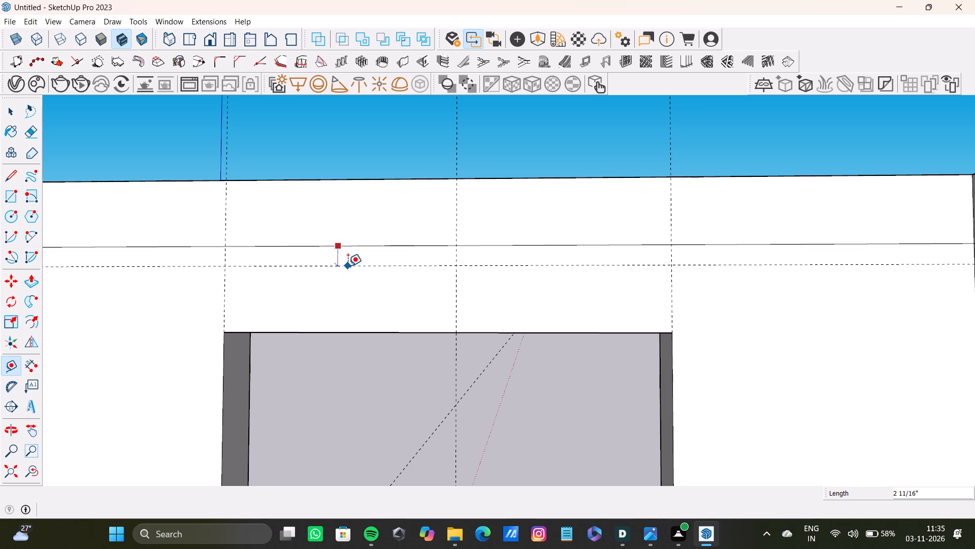
pyautogui.click(348, 266)
pyautogui.press('space')
# Draw a rectangle about 5' by 8 15/16" from the new horizontal guide to the opening's top edge, between the outer vertical guides.
pyautogui.press('r')
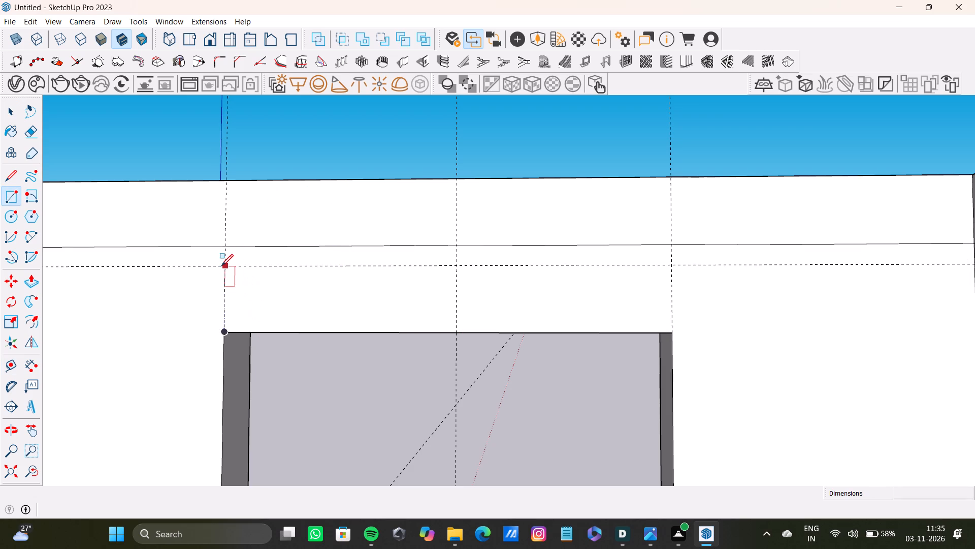
pyautogui.click(221, 264)
pyautogui.click(668, 331)
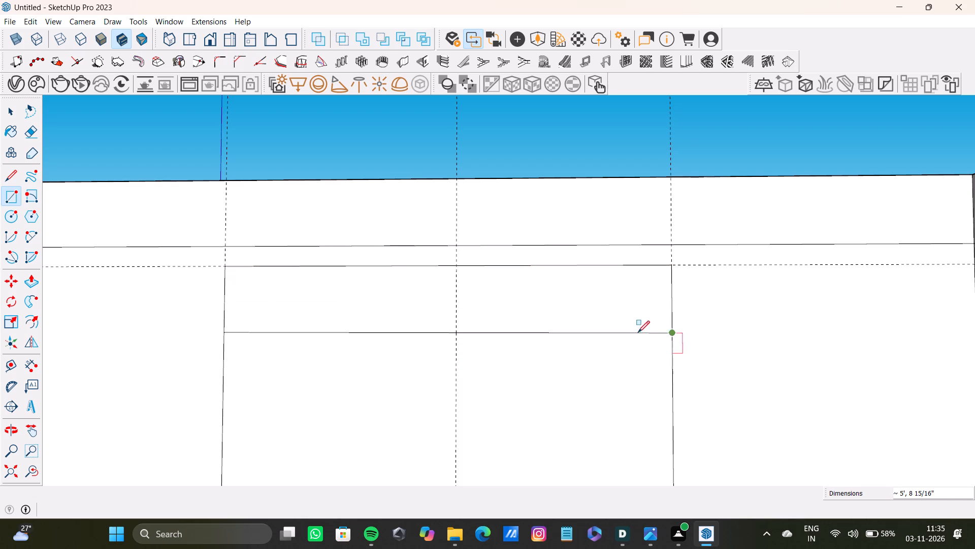
# Delete the face filling the wall opening below the rectangle.
pyautogui.scroll(-8, 298, 313)
pyautogui.keyDown('shift'); pyautogui.moveTo(329, 325); pyautogui.dragTo(341, 283, button='middle'); pyautogui.keyUp('shift')
pyautogui.press('space')
pyautogui.click(337, 316)
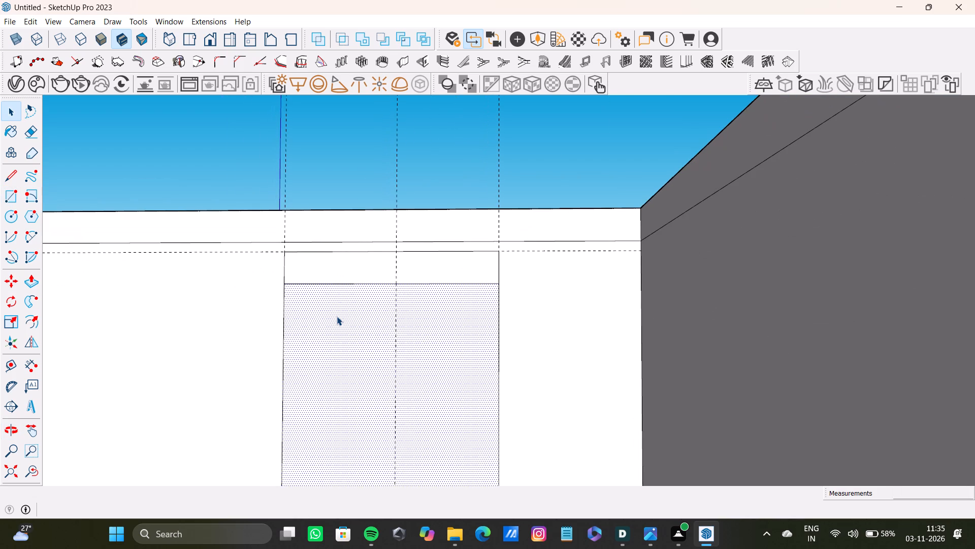
pyautogui.press('Delete')
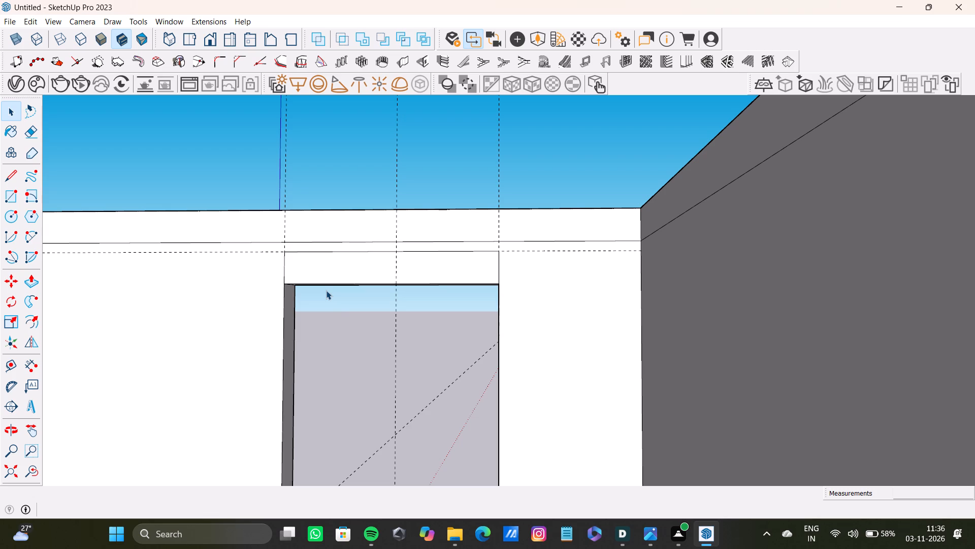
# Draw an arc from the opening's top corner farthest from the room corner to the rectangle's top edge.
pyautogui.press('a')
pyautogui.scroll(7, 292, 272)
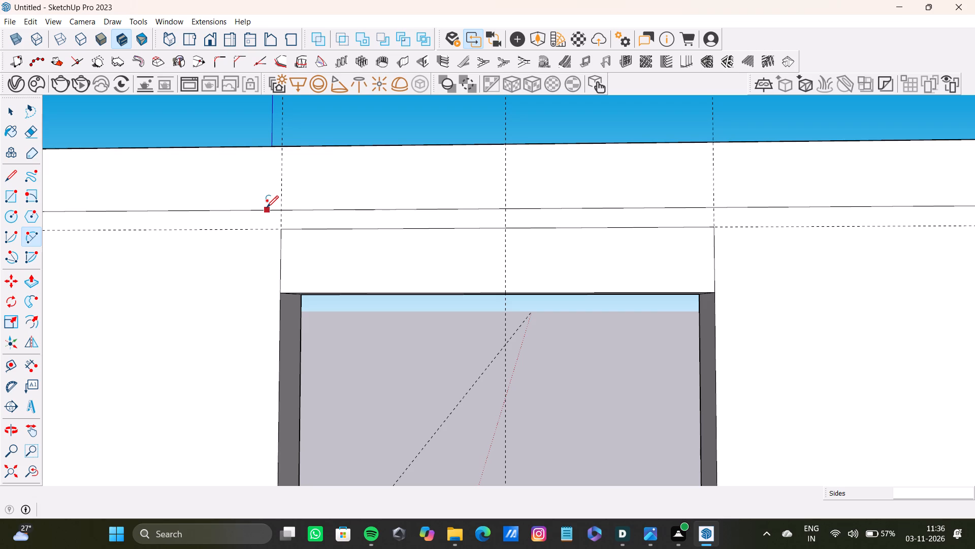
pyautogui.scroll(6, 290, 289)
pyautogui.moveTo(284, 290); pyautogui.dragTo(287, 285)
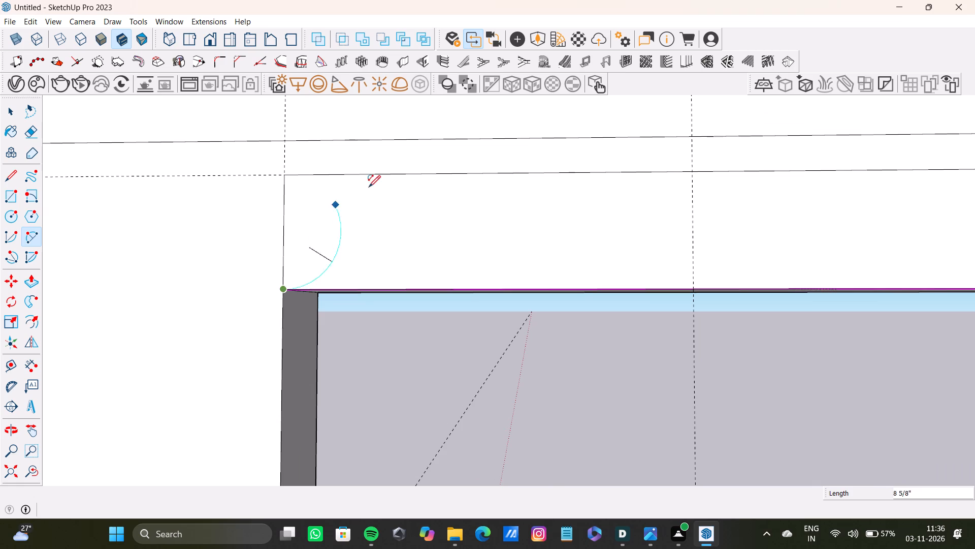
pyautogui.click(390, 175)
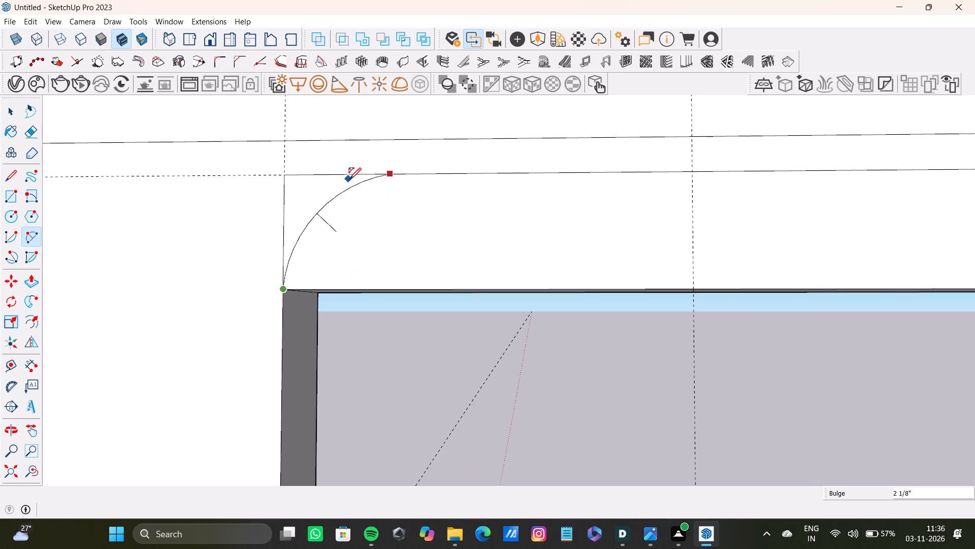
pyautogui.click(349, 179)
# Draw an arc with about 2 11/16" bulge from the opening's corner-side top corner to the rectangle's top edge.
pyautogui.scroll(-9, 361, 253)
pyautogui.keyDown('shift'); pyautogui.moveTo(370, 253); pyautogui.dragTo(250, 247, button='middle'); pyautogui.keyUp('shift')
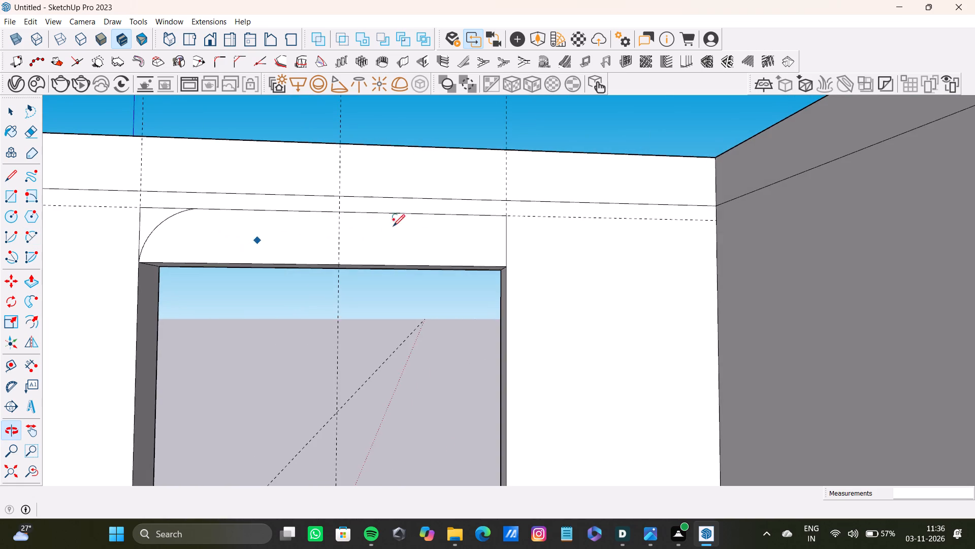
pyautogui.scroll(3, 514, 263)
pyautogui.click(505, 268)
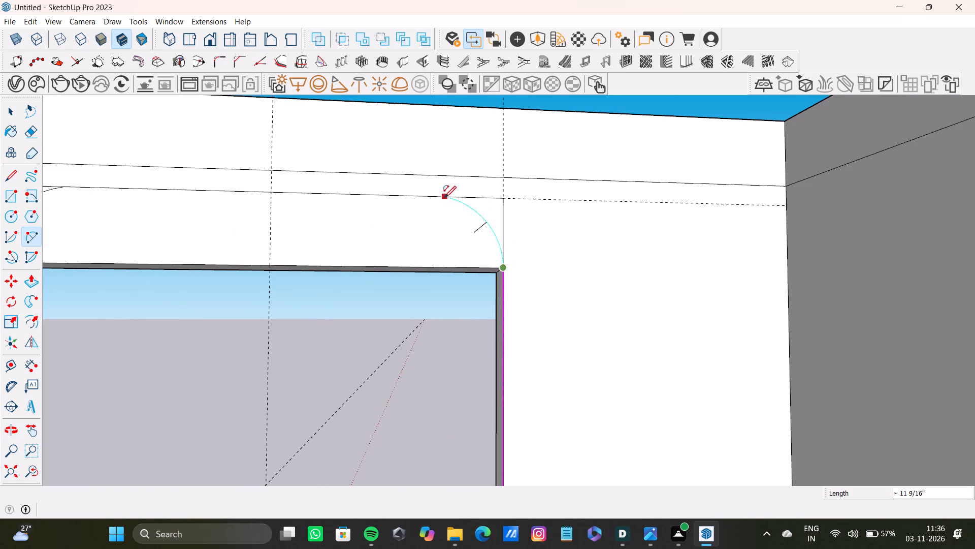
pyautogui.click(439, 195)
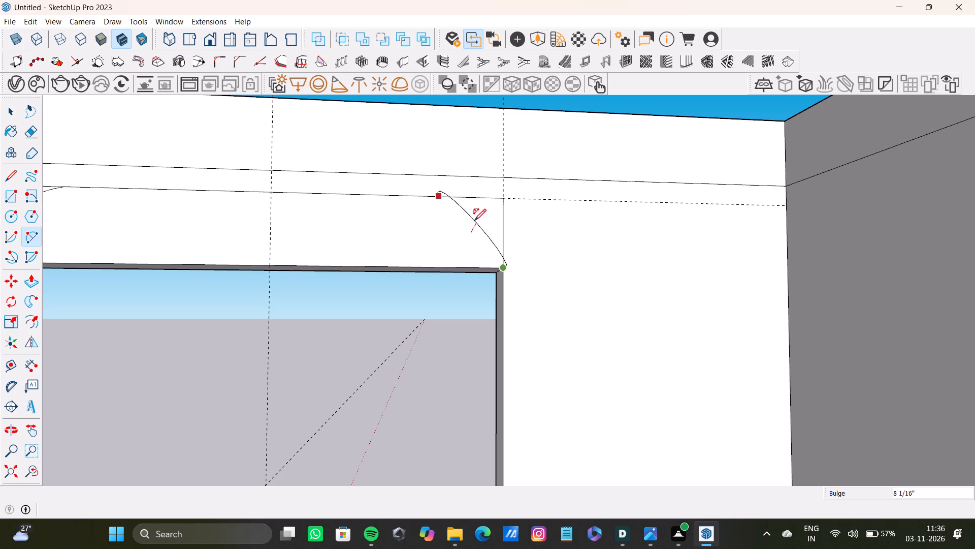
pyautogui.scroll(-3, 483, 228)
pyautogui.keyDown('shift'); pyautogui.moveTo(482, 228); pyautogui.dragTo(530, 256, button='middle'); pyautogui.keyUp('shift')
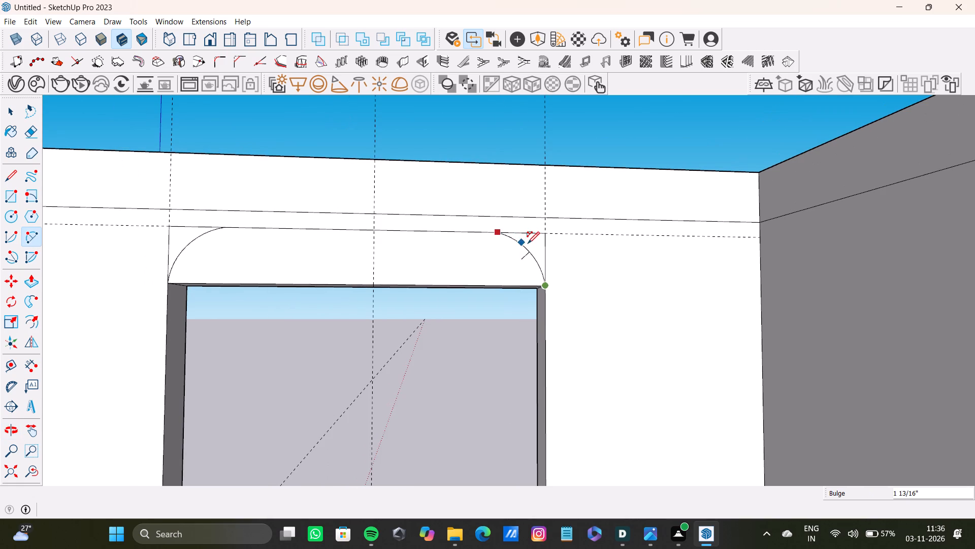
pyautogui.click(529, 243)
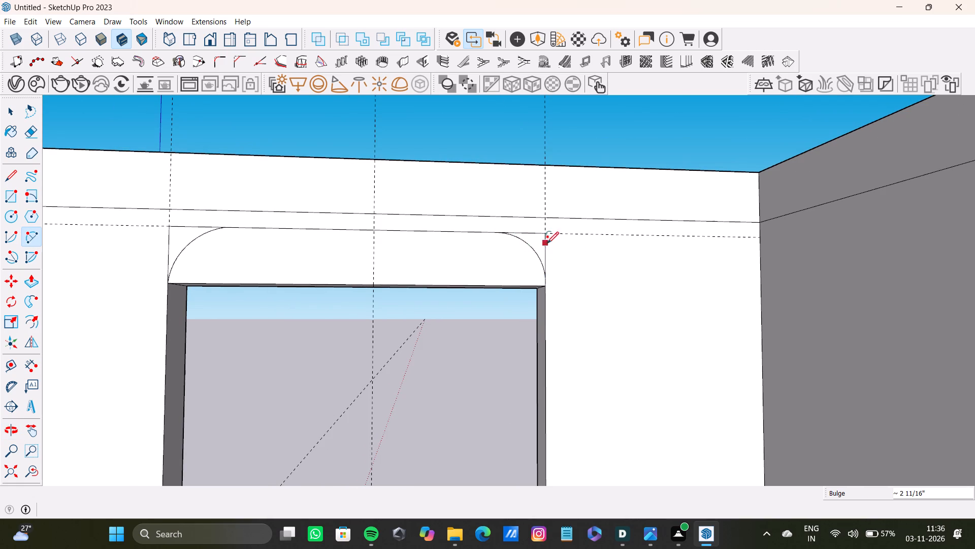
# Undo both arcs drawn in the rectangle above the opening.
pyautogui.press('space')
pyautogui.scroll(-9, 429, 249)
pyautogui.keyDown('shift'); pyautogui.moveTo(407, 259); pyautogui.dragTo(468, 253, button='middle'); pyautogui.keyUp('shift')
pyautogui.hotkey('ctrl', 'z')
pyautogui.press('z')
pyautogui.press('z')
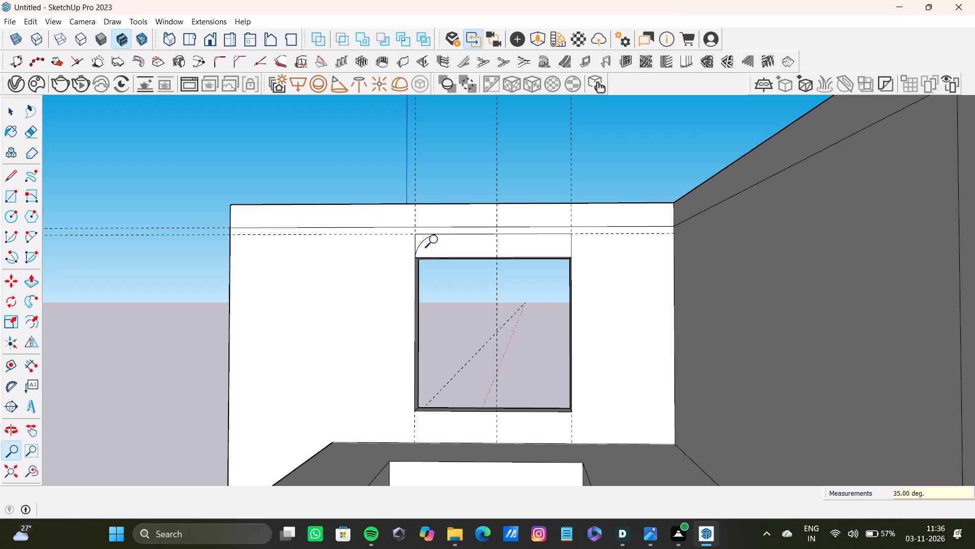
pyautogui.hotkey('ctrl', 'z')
# Draw an arc about 1' 5/8" long from the opening's top corner farthest from the room corner to the rectangle's top edge.
pyautogui.press('a')
pyautogui.scroll(4, 414, 249)
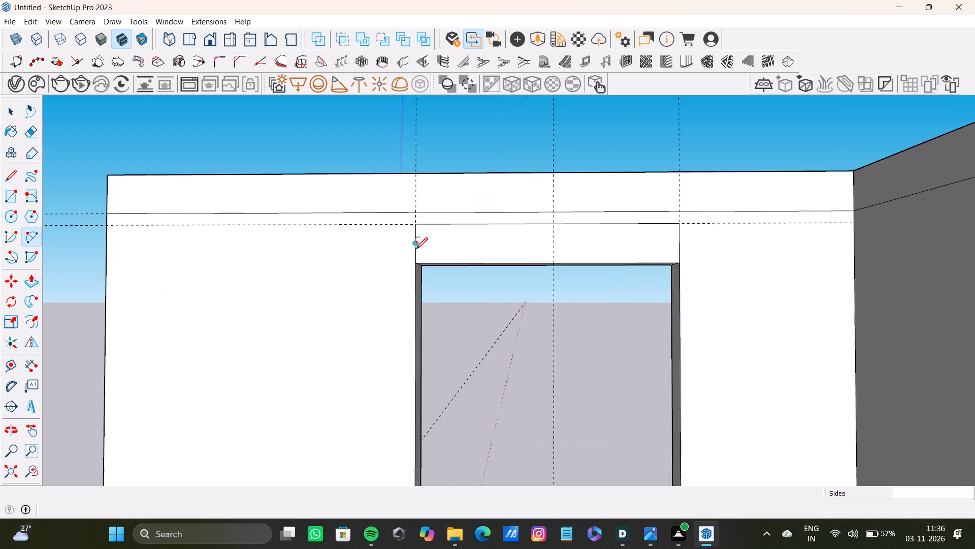
pyautogui.scroll(8, 416, 249)
pyautogui.click(418, 269)
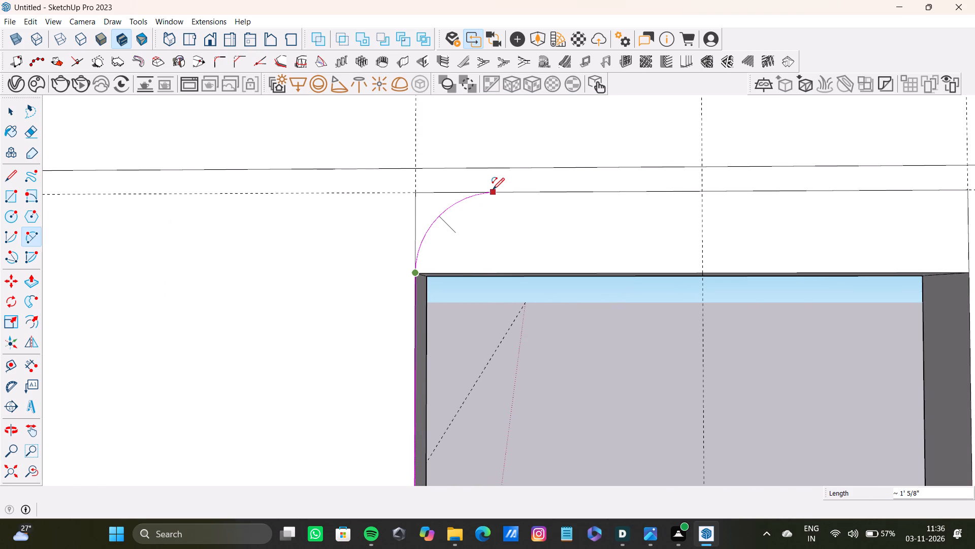
pyautogui.click(493, 195)
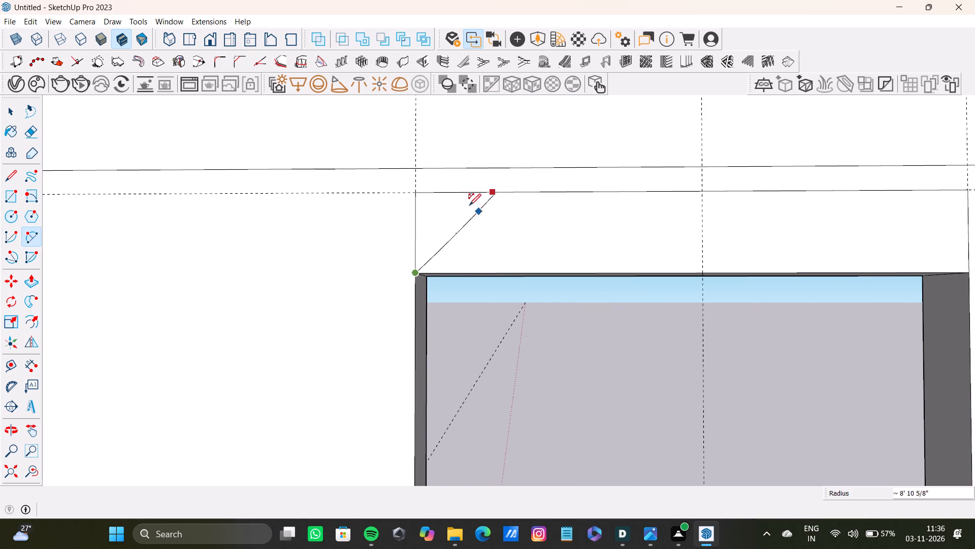
pyautogui.click(459, 202)
pyautogui.scroll(-4, 475, 212)
pyautogui.keyDown('shift'); pyautogui.moveTo(475, 212); pyautogui.dragTo(428, 213, button='middle'); pyautogui.keyUp('shift')
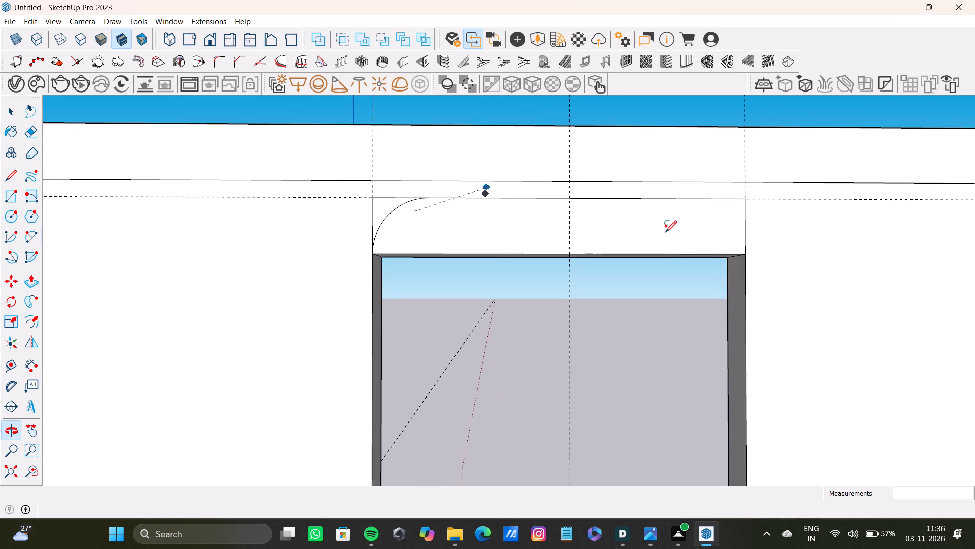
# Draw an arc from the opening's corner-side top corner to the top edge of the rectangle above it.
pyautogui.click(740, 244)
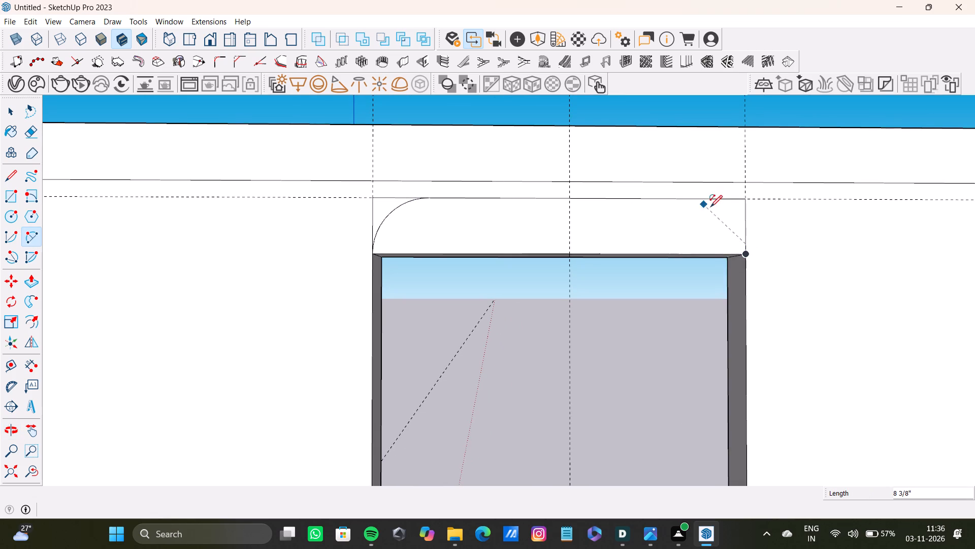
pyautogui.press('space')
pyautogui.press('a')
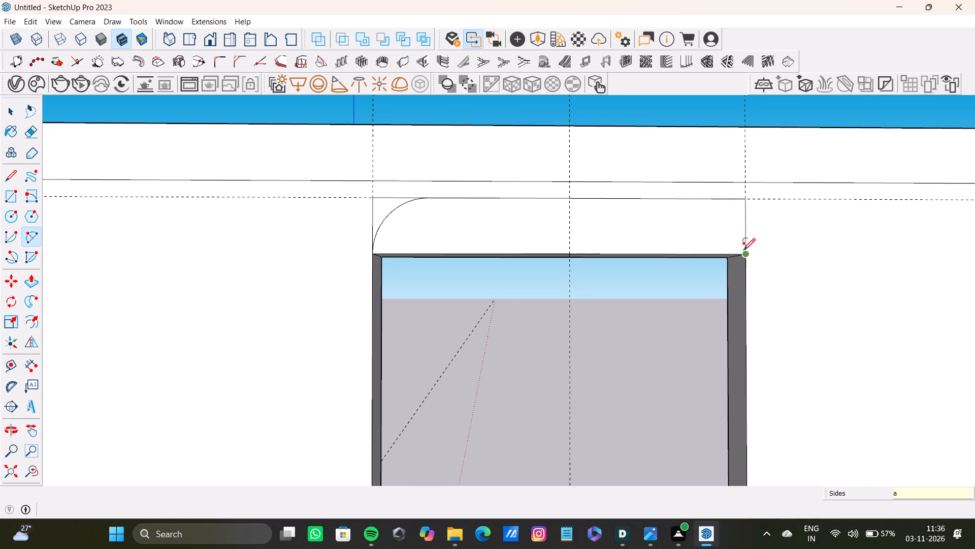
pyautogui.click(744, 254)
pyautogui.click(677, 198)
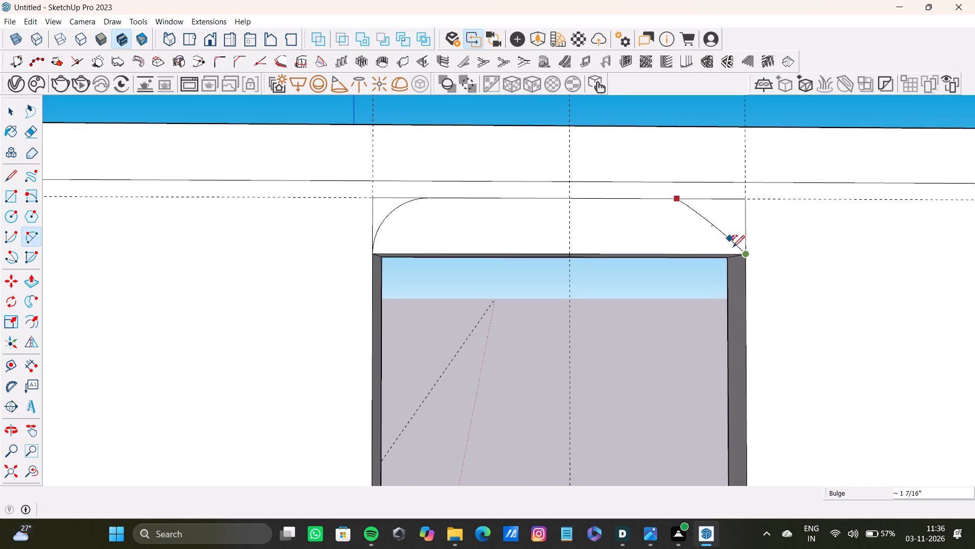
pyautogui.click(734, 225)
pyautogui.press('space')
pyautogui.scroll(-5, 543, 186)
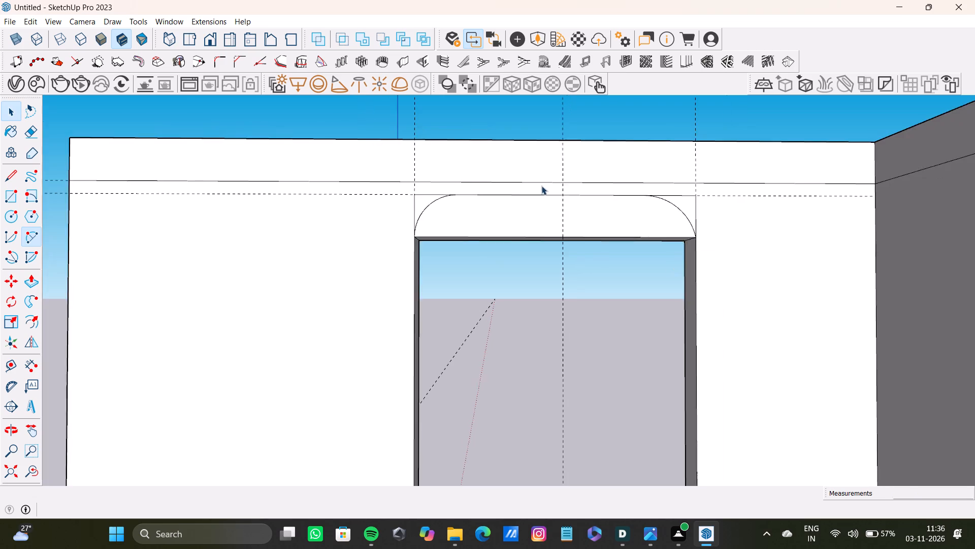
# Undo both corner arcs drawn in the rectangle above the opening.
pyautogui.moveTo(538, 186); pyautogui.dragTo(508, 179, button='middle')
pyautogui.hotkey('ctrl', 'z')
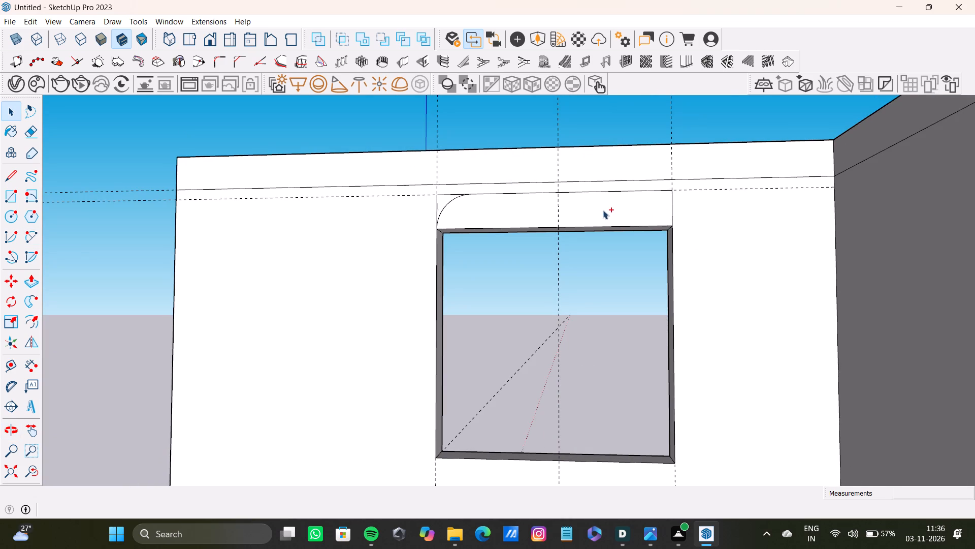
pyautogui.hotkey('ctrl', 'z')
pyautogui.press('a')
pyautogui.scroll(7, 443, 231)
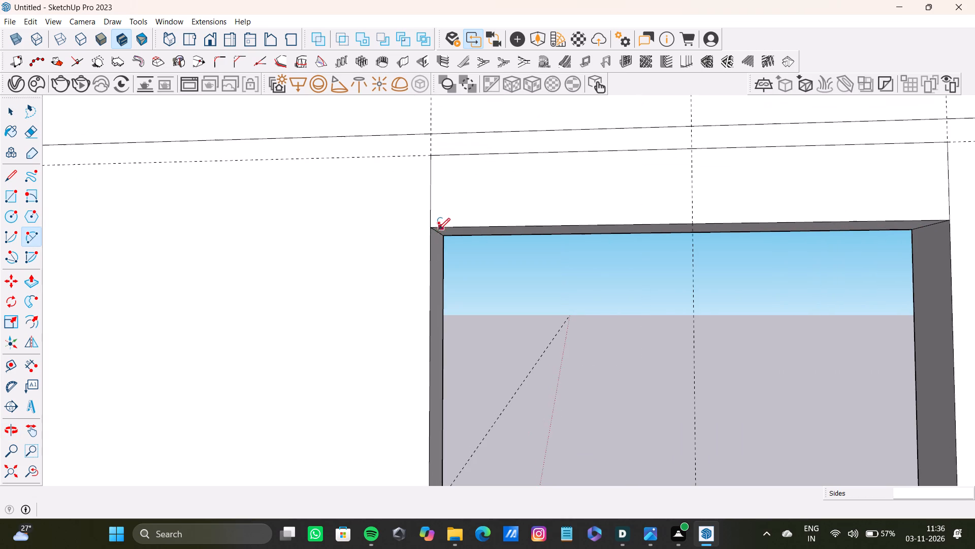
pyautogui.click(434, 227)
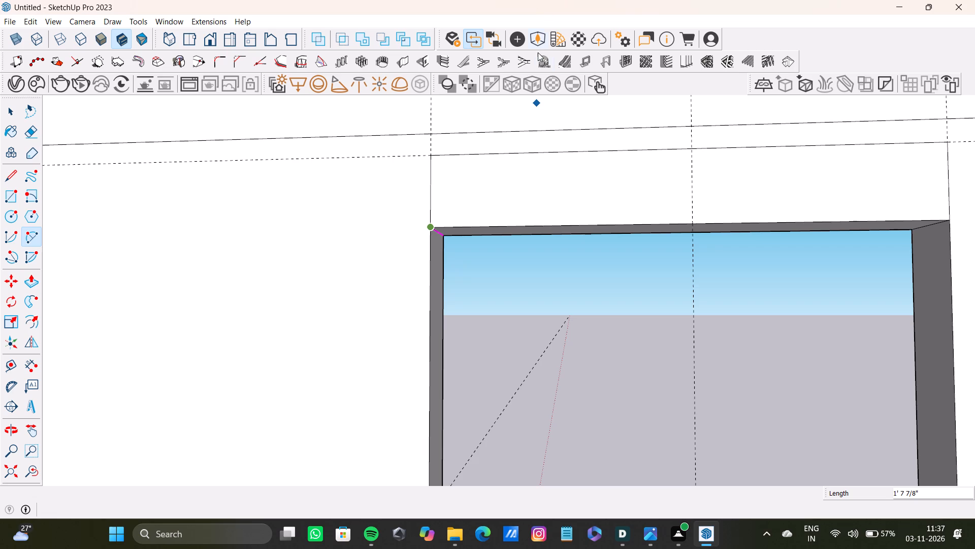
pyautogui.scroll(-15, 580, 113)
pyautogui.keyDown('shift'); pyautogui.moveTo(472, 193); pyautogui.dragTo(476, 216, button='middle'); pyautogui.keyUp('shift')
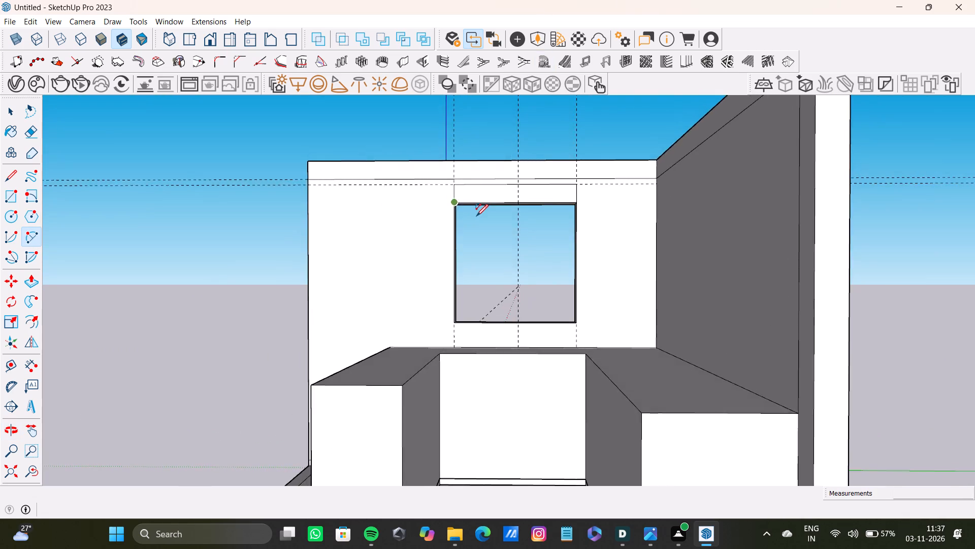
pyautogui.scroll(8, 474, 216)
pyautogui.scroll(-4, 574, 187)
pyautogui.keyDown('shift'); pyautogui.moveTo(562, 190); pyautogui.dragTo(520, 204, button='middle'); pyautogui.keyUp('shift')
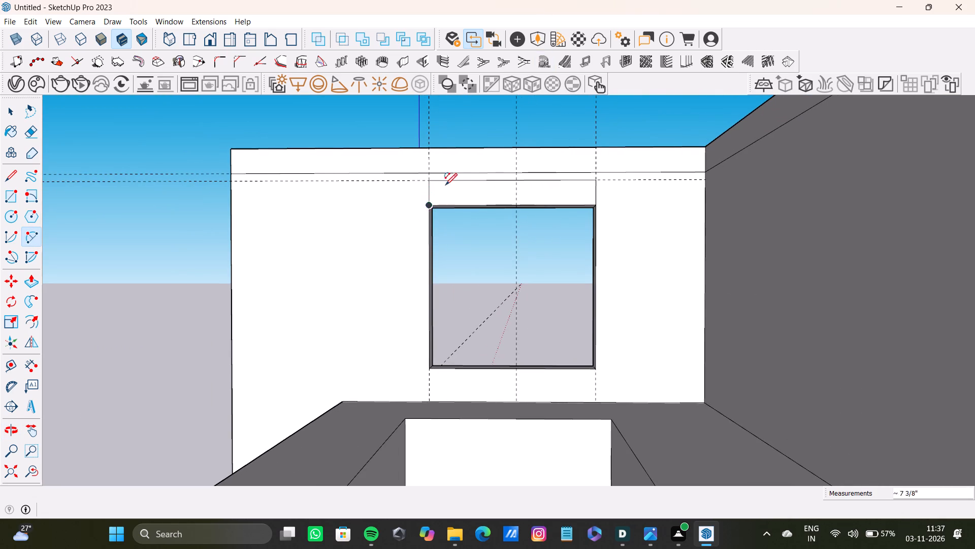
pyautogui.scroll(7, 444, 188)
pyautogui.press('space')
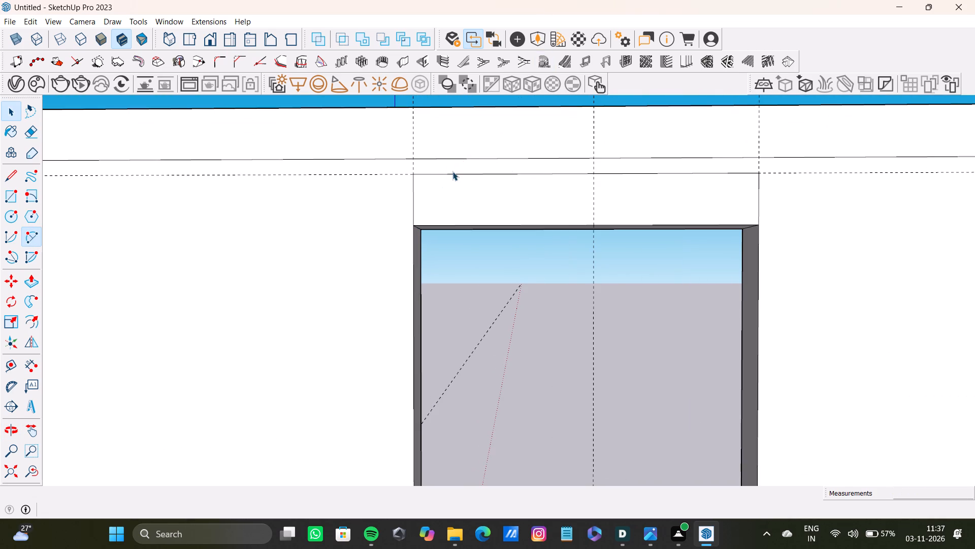
# Draw an arc with about 2 5/8" bulge from the opening's top corner farthest from the room corner to the rectangle's top edge.
pyautogui.press('a')
pyautogui.click(414, 225)
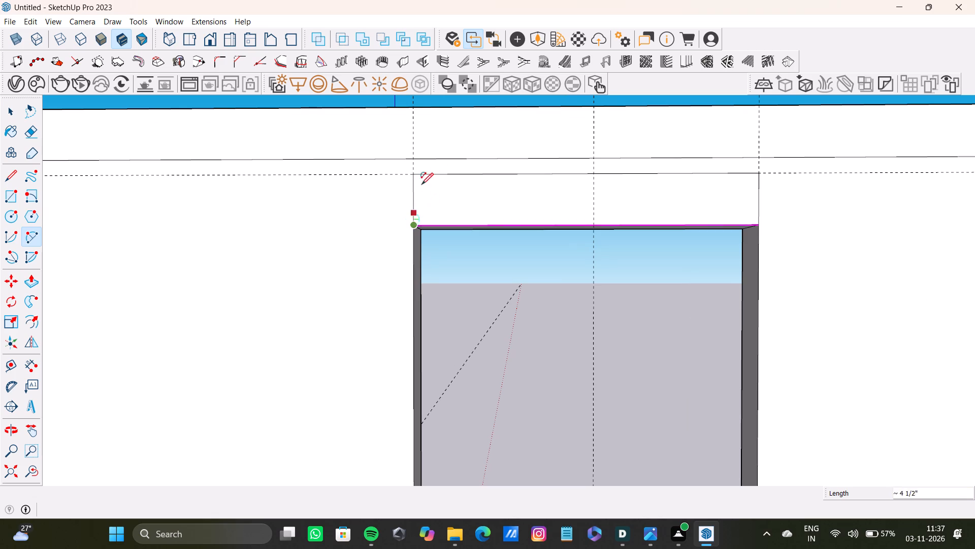
pyautogui.click(461, 175)
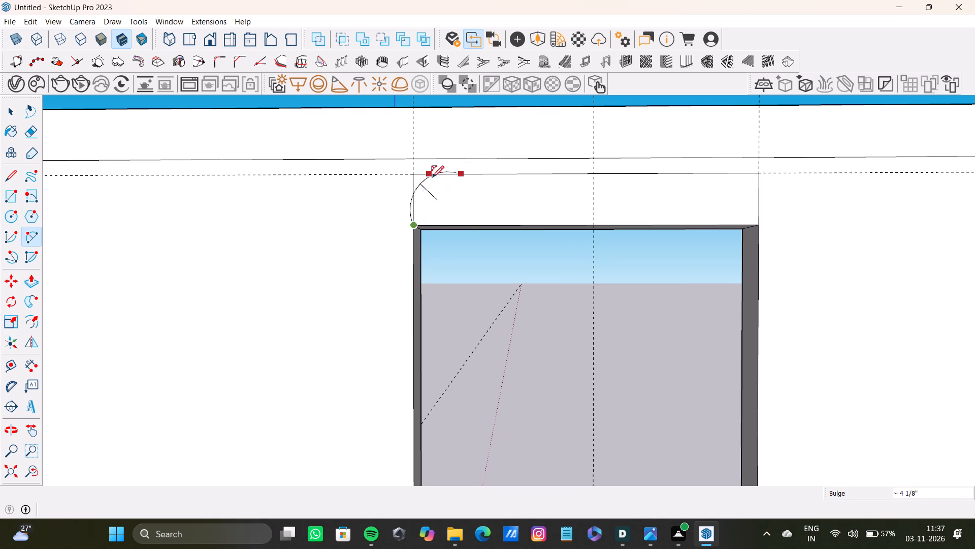
pyautogui.click(438, 180)
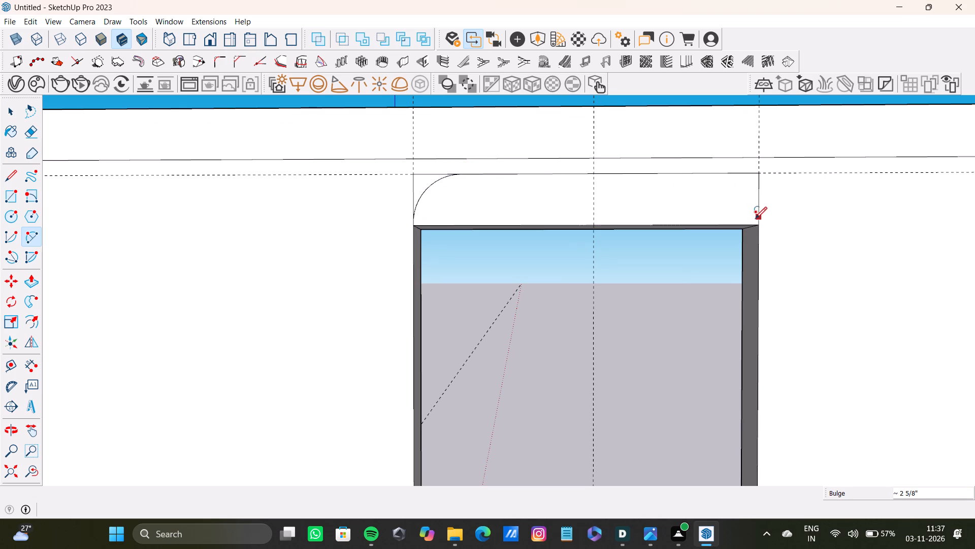
# Draw a matching arc, about 11 7/8" between its ends, from the opening's corner-side top corner to the rectangle's top edge.
pyautogui.click(755, 226)
pyautogui.click(713, 173)
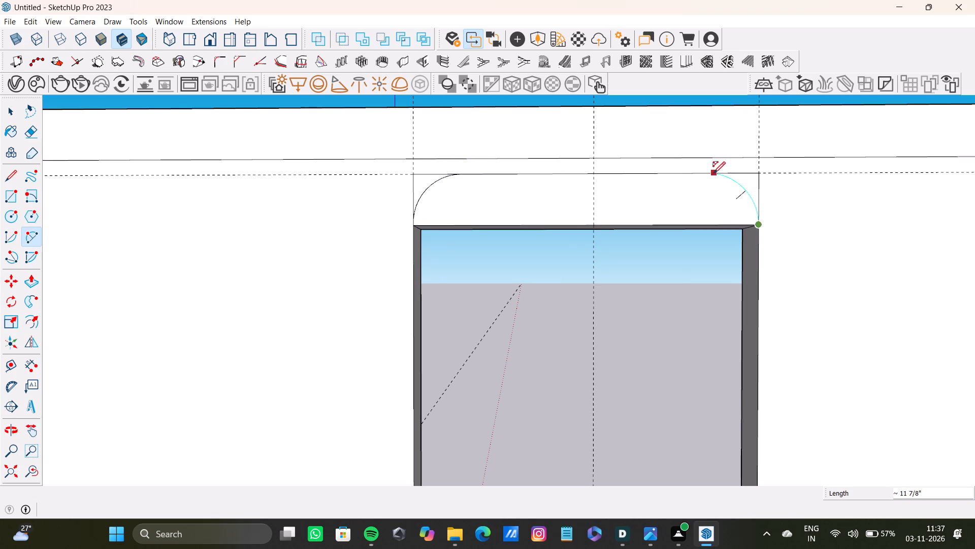
pyautogui.click(752, 193)
pyautogui.scroll(-3, 580, 239)
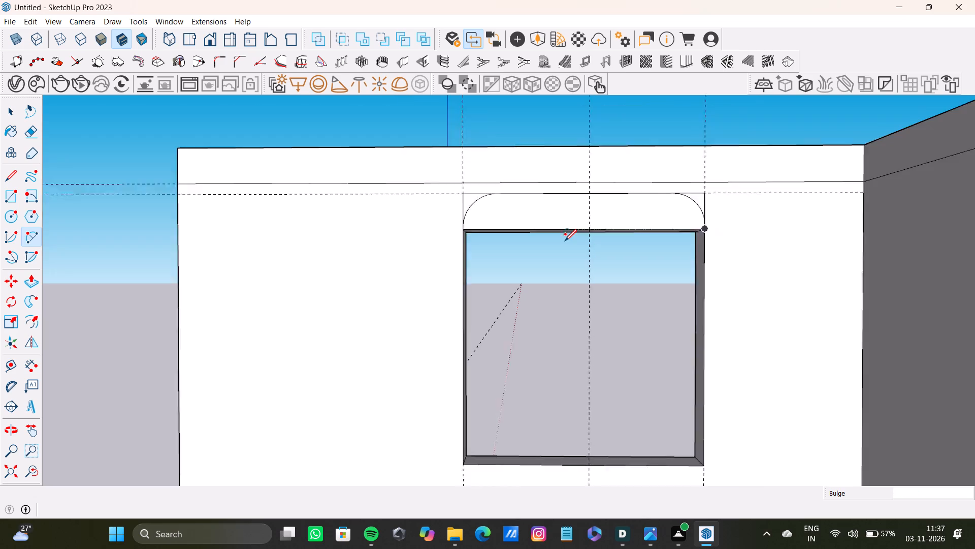
pyautogui.scroll(-6, 565, 241)
pyautogui.press('space')
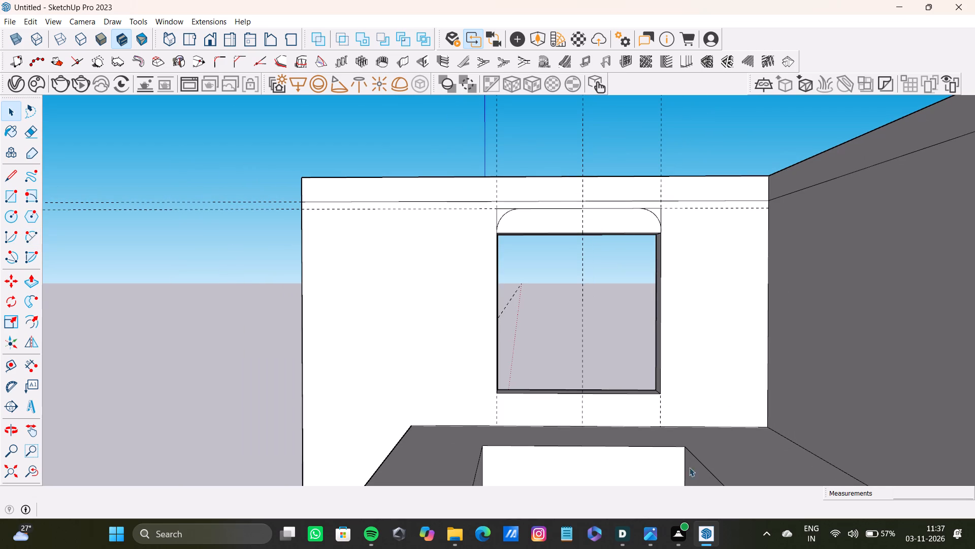
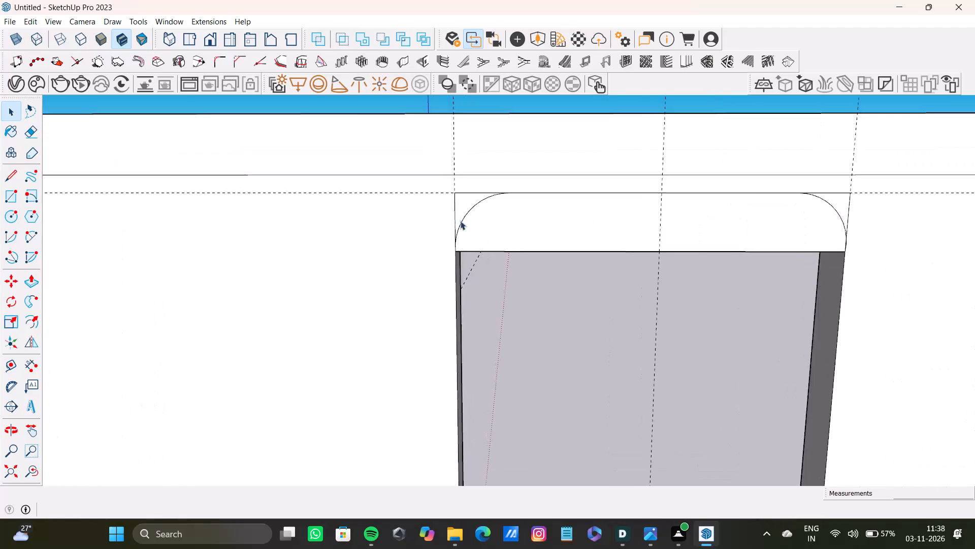
# Delete the straight edges outside both corner arcs of the rectangle above the wall opening.
pyautogui.keyDown('shift'); pyautogui.click(449, 234); pyautogui.keyUp('shift')
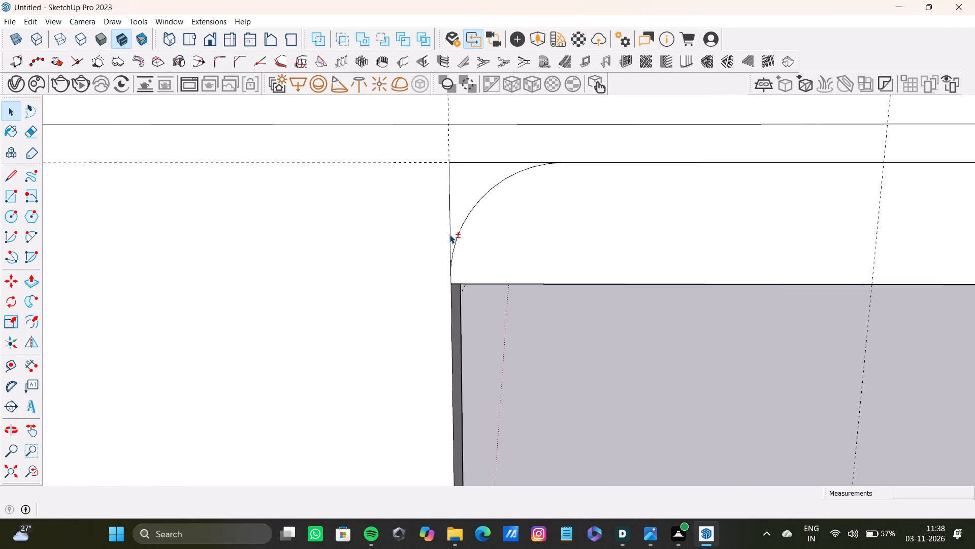
pyautogui.keyDown('shift'); pyautogui.click(478, 163); pyautogui.keyUp('shift')
pyautogui.keyDown('shift'); pyautogui.scroll(-8, 478, 163); pyautogui.keyUp('shift')
pyautogui.keyDown('shift'); pyautogui.moveTo(474, 165); pyautogui.dragTo(137, 176, button='middle'); pyautogui.keyUp('shift')
pyautogui.keyDown('shift'); pyautogui.scroll(3, 503, 189); pyautogui.keyUp('shift')
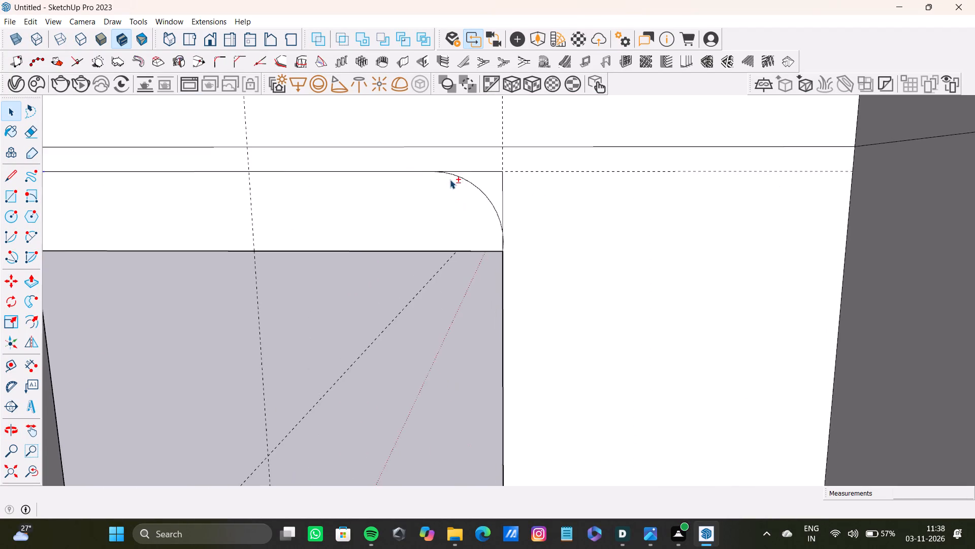
pyautogui.keyDown('shift'); pyautogui.scroll(4, 450, 179); pyautogui.keyUp('shift')
pyautogui.keyDown('shift'); pyautogui.click(496, 167); pyautogui.keyUp('shift')
pyautogui.keyDown('shift'); pyautogui.click(516, 212); pyautogui.keyUp('shift')
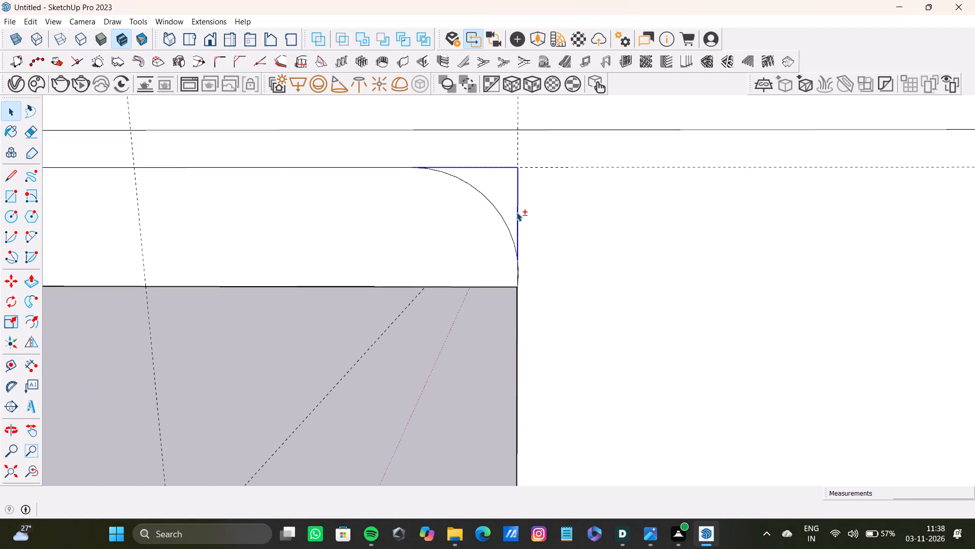
pyautogui.hotkey('shift', 'Delete')
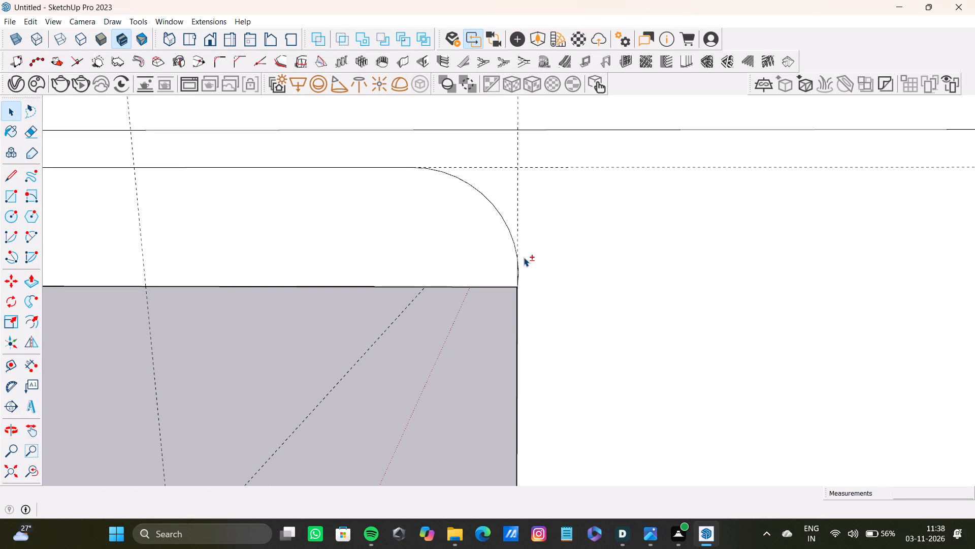
# Delete the short leftover straight edge beside the lower end of the arc nearest the room corner.
pyautogui.scroll(-2, 597, 258)
pyautogui.scroll(3, 523, 271)
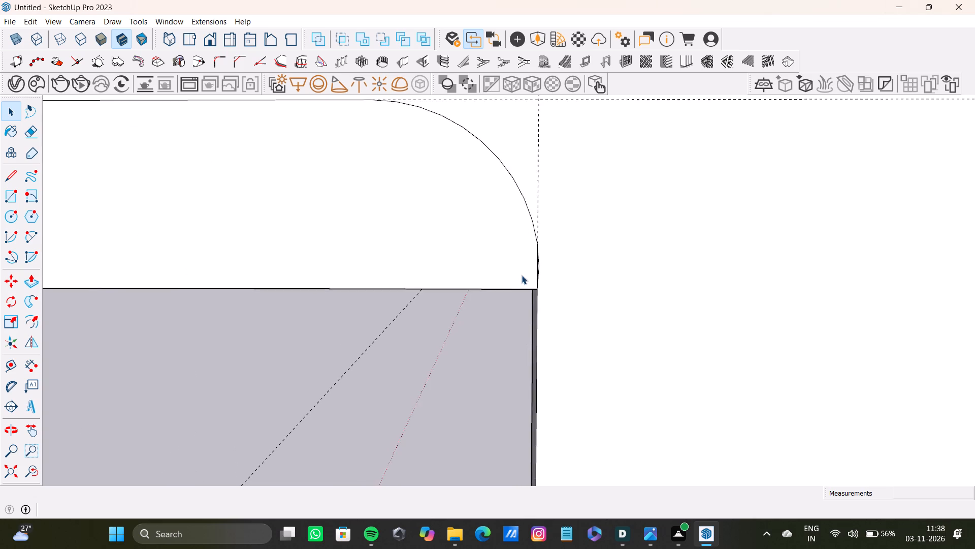
pyautogui.scroll(19, 522, 275)
pyautogui.click(508, 257)
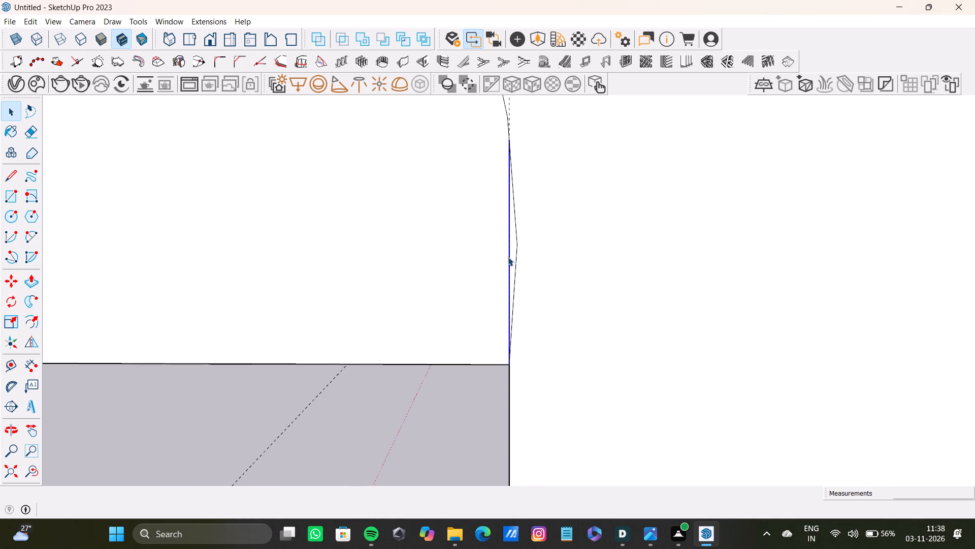
pyautogui.press('Delete')
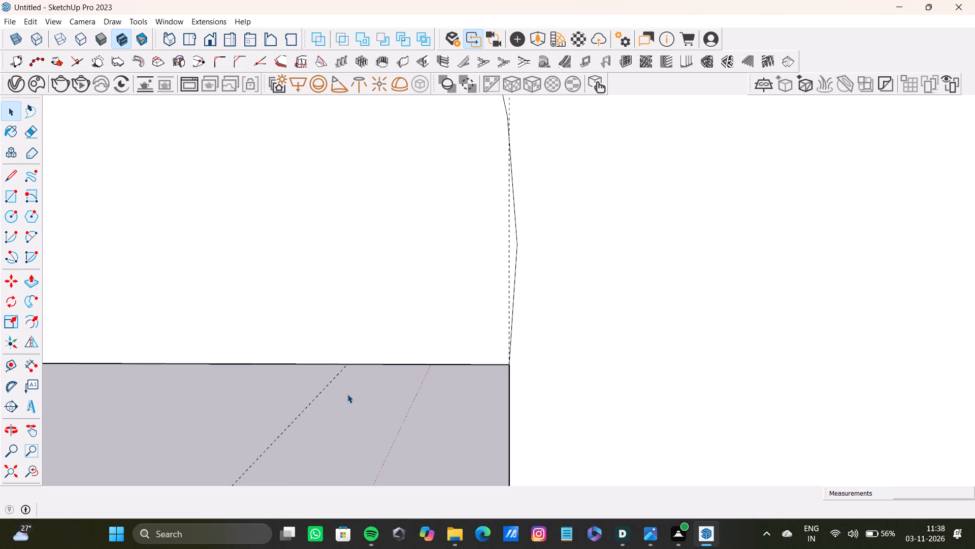
# Offset the outline of the round-cornered face above the opening inward by about 11/16".
pyautogui.scroll(-16, 350, 434)
pyautogui.keyDown('shift'); pyautogui.moveTo(219, 322); pyautogui.dragTo(455, 264, button='middle'); pyautogui.keyUp('shift')
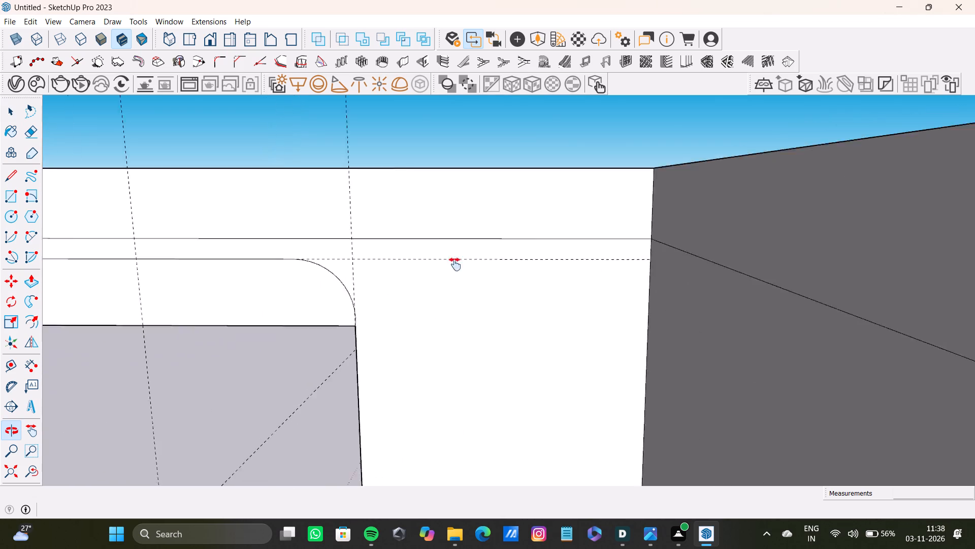
pyautogui.keyDown('shift'); pyautogui.moveTo(455, 264); pyautogui.dragTo(475, 264, button='middle'); pyautogui.keyUp('shift')
pyautogui.scroll(-4, 276, 282)
pyautogui.keyDown('shift'); pyautogui.moveTo(276, 282); pyautogui.dragTo(477, 247, button='middle'); pyautogui.keyUp('shift')
pyautogui.scroll(7, 396, 262)
pyautogui.click(394, 262)
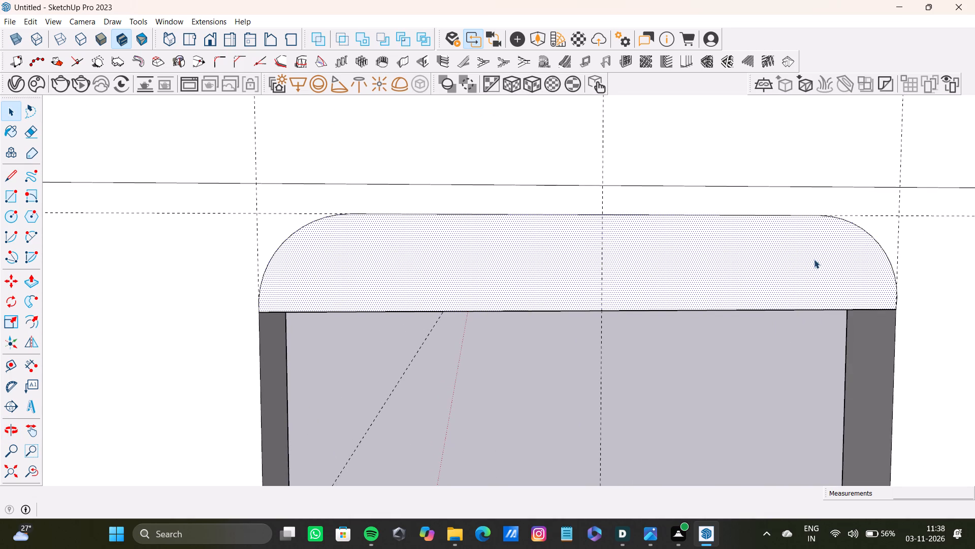
pyautogui.scroll(-12, 275, 271)
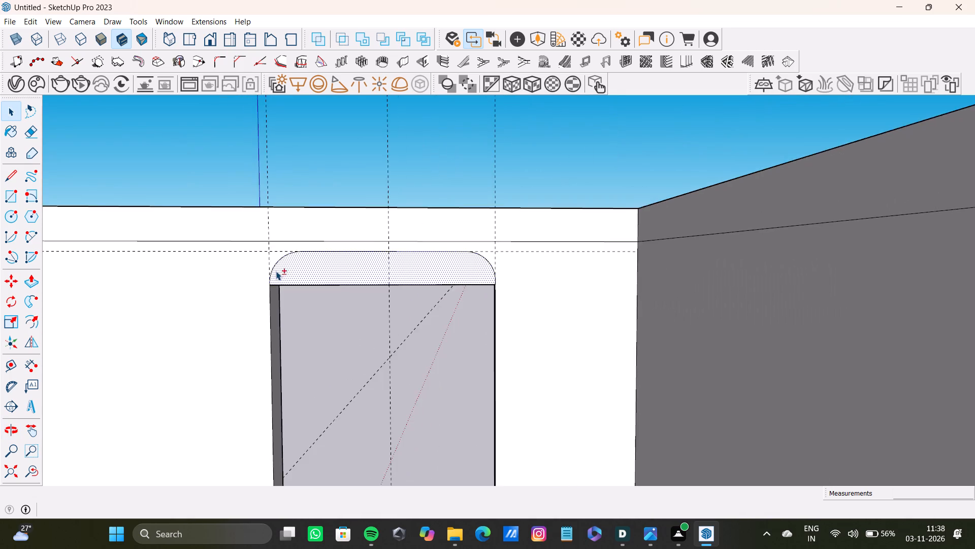
pyautogui.keyDown('shift'); pyautogui.moveTo(277, 271); pyautogui.dragTo(284, 235, button='middle'); pyautogui.keyUp('shift')
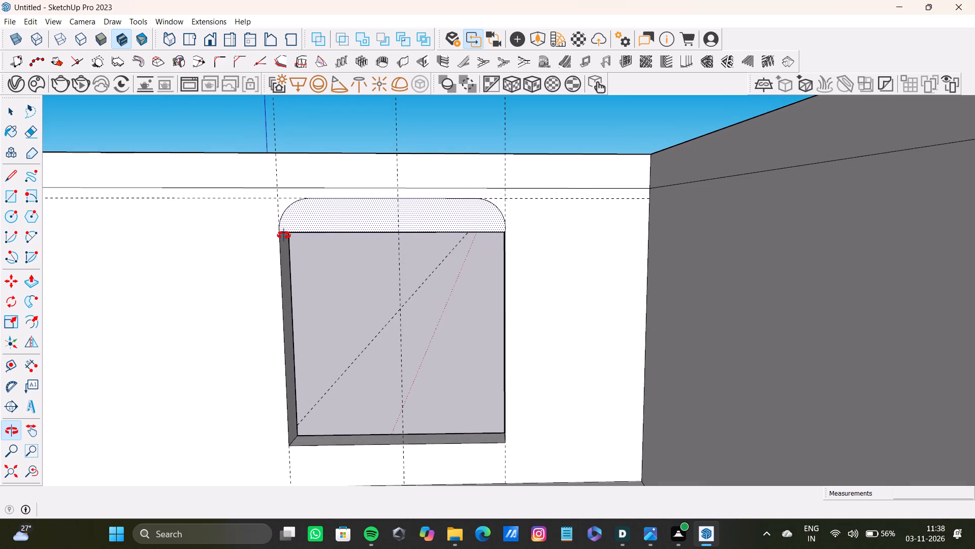
pyautogui.keyDown('shift'); pyautogui.moveTo(284, 235); pyautogui.dragTo(277, 232, button='middle'); pyautogui.keyUp('shift')
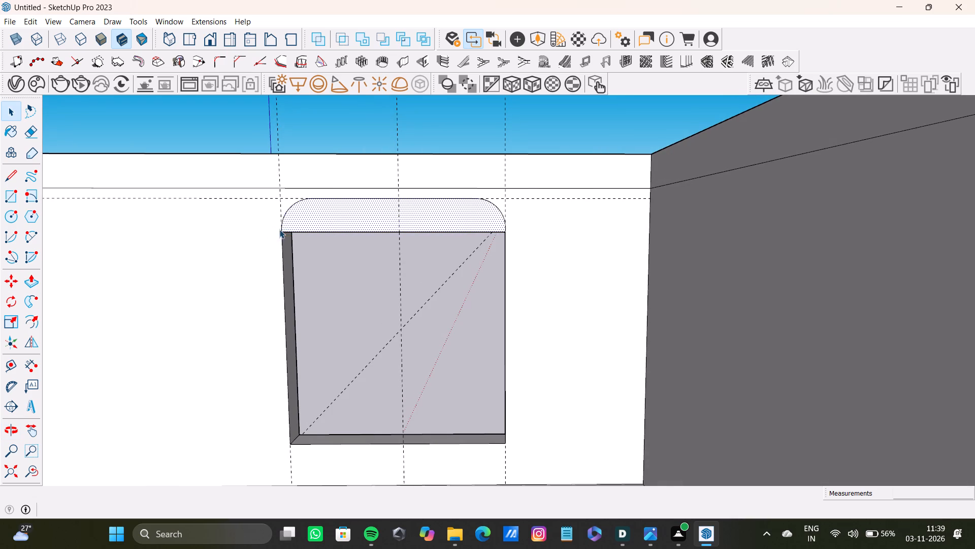
pyautogui.press('f')
pyautogui.scroll(7, 314, 215)
pyautogui.moveTo(311, 213); pyautogui.dragTo(296, 201)
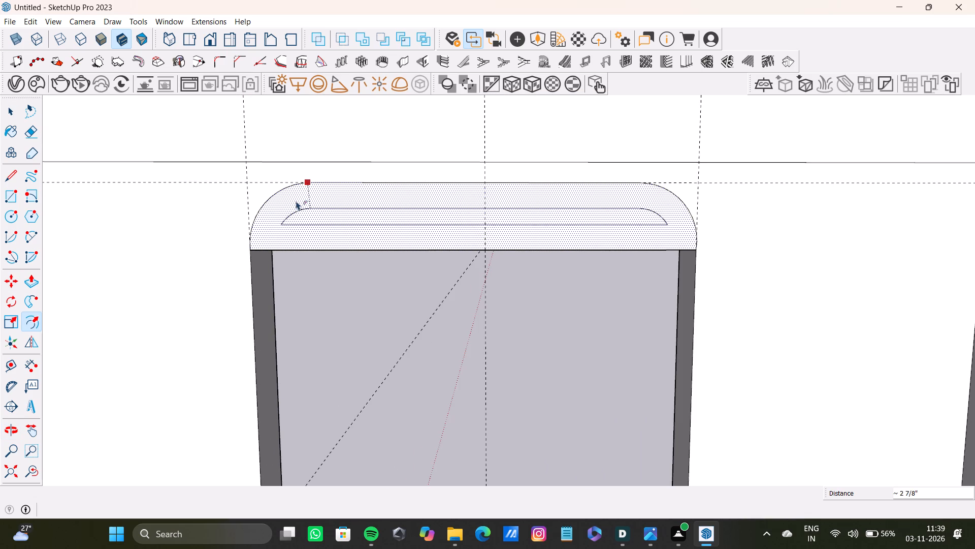
pyautogui.moveTo(296, 201); pyautogui.dragTo(297, 188)
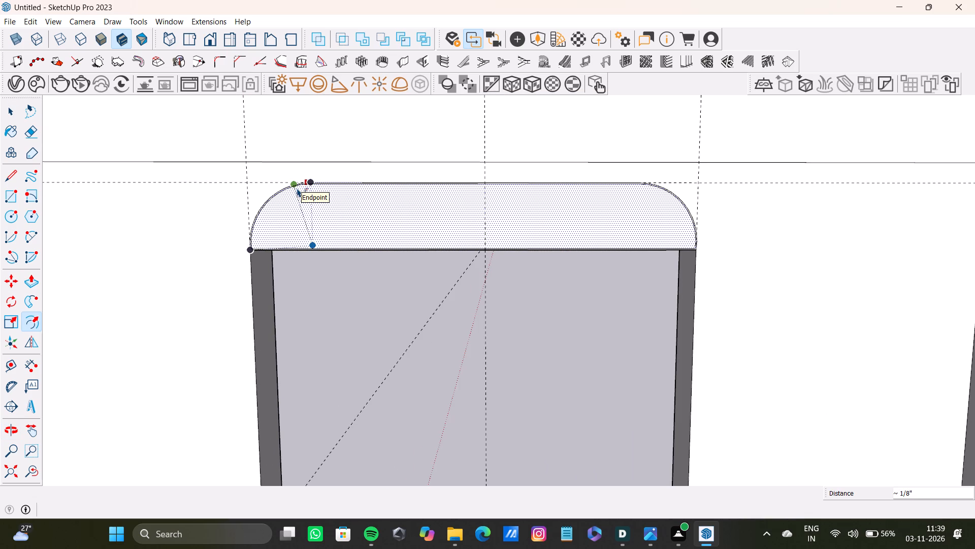
pyautogui.moveTo(297, 188); pyautogui.dragTo(294, 178)
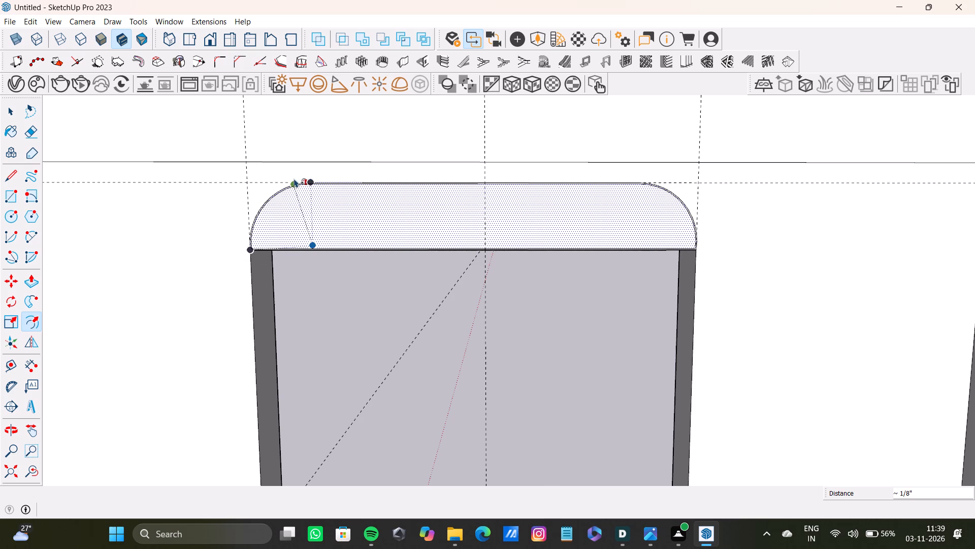
pyautogui.moveTo(294, 178); pyautogui.dragTo(299, 190)
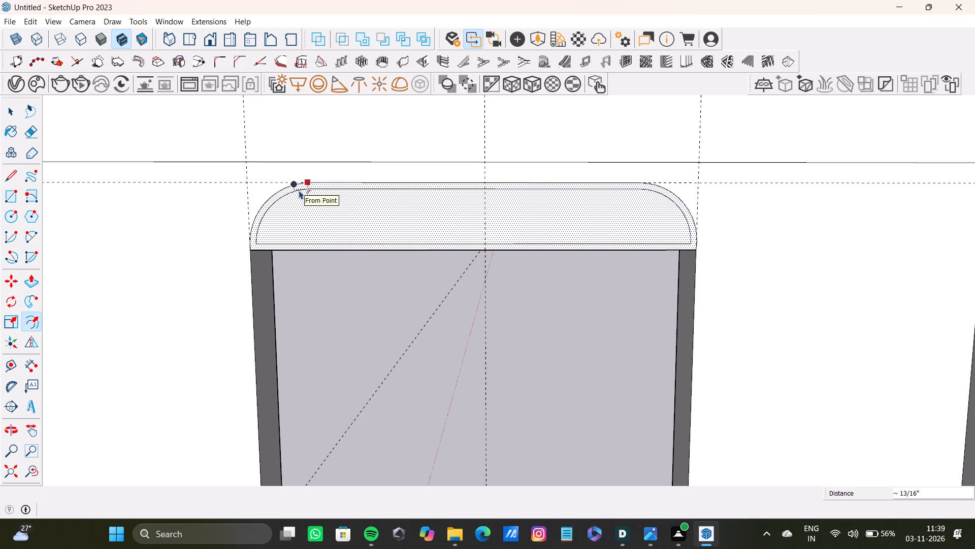
pyautogui.moveTo(299, 190); pyautogui.dragTo(299, 188)
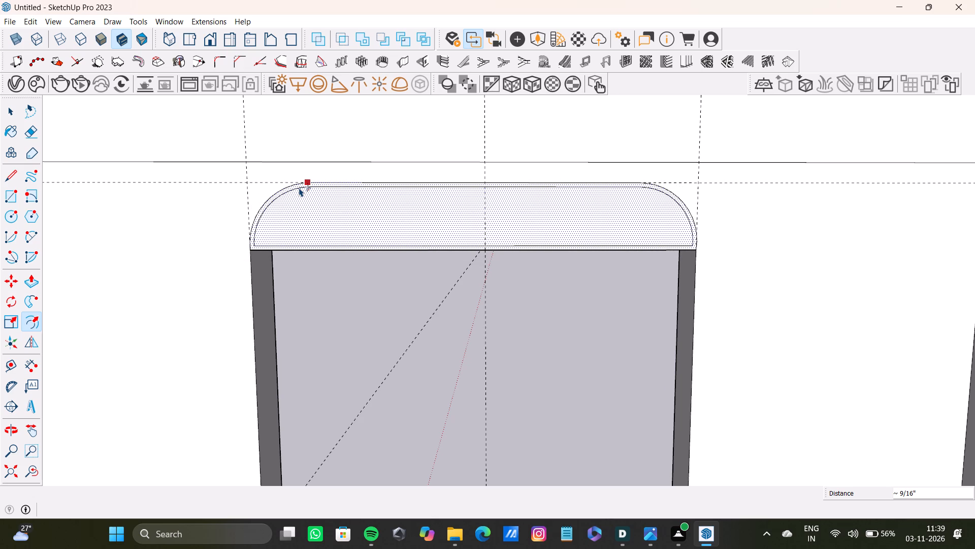
pyautogui.moveTo(299, 188); pyautogui.dragTo(300, 189)
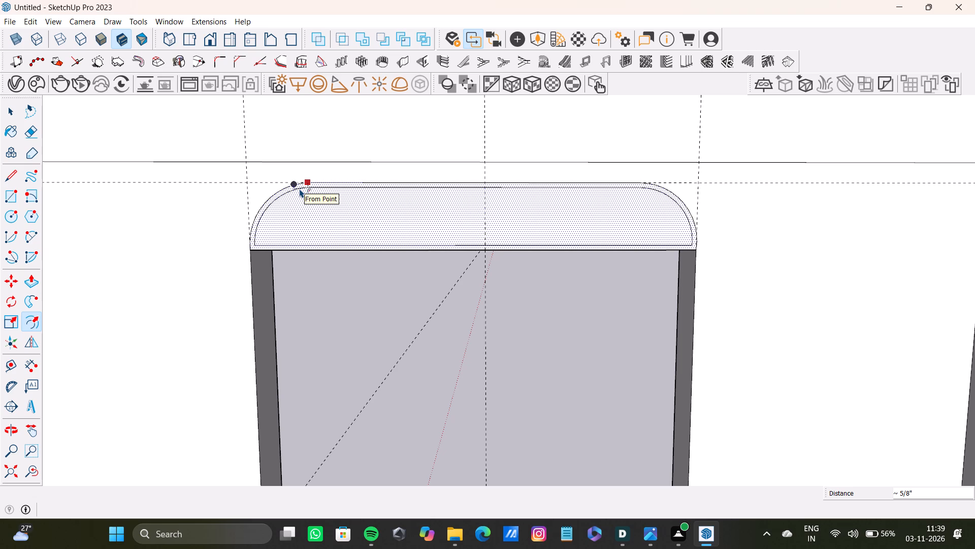
pyautogui.moveTo(300, 189); pyautogui.dragTo(300, 189)
pyautogui.moveTo(300, 189); pyautogui.dragTo(300, 190)
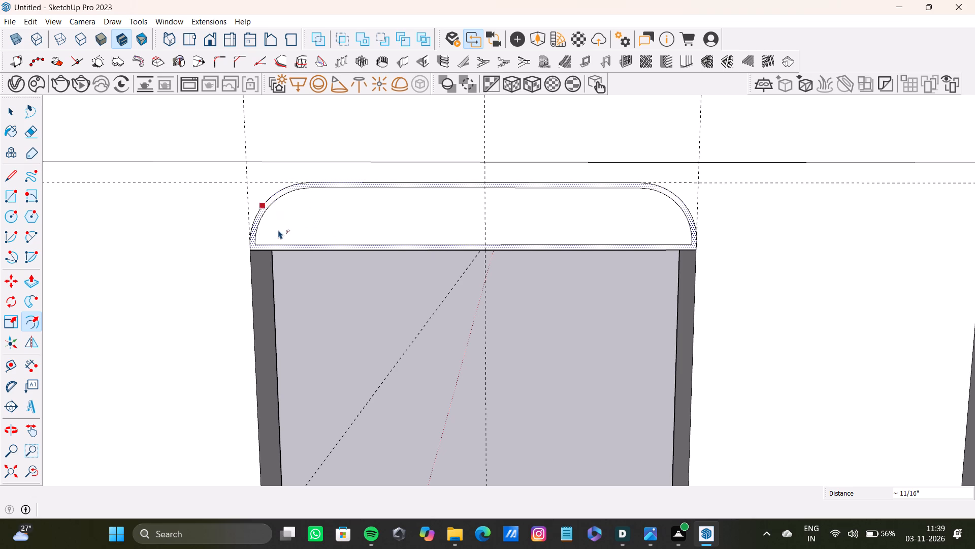
# Draw short vertical lines, about 11/16" long, from both lower corners of the inner outline to the opening's top edge.
pyautogui.scroll(5, 260, 253)
pyautogui.press('l')
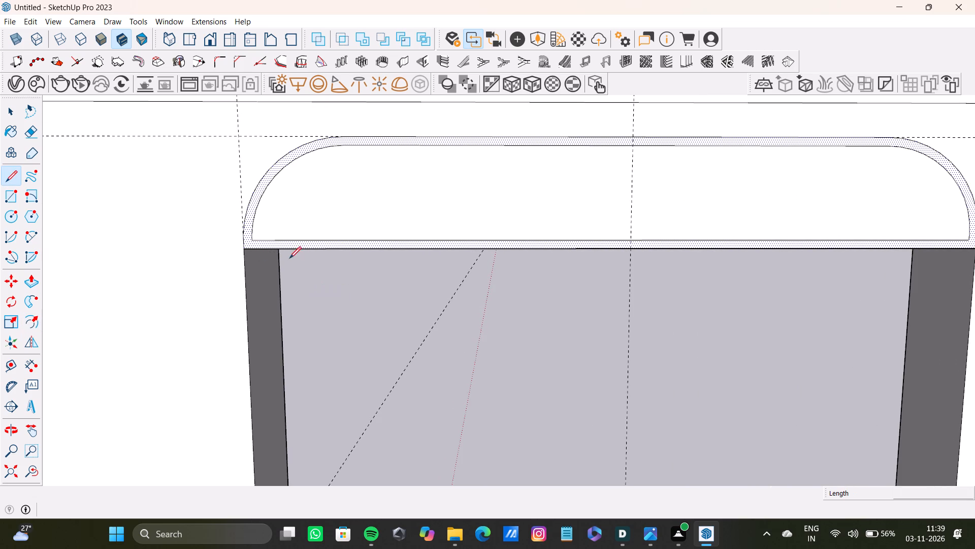
pyautogui.scroll(7, 231, 245)
pyautogui.click(269, 237)
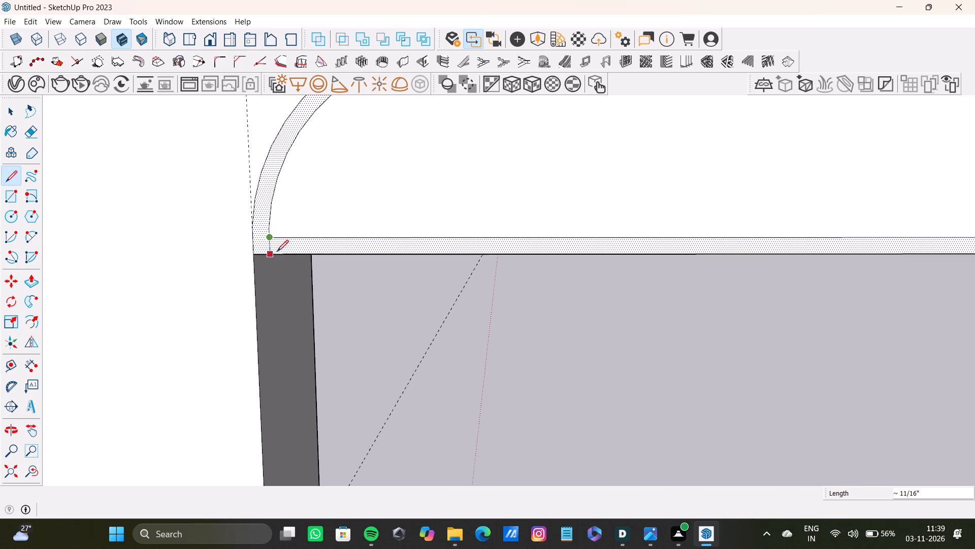
pyautogui.click(277, 252)
pyautogui.scroll(-7, 326, 214)
pyautogui.keyDown('shift'); pyautogui.moveTo(329, 210); pyautogui.dragTo(242, 228, button='middle'); pyautogui.keyUp('shift')
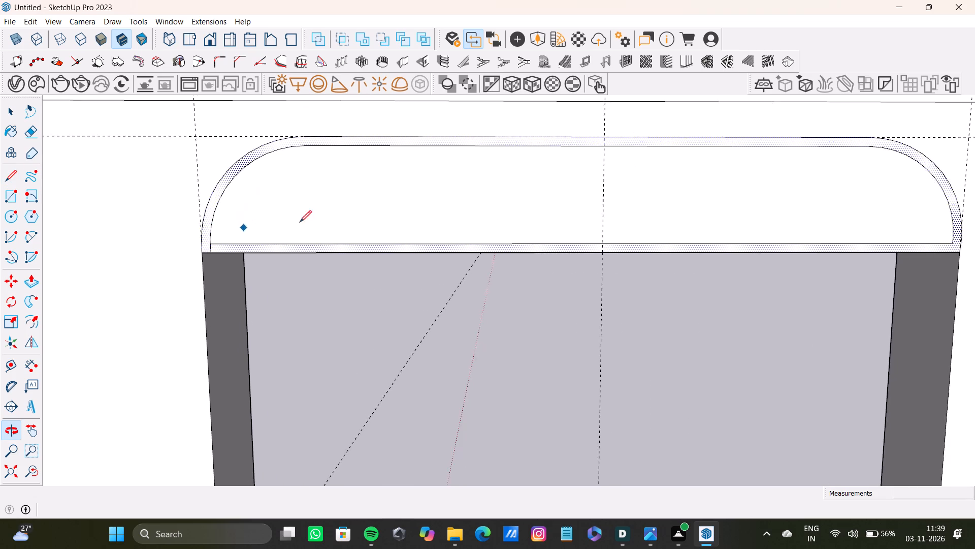
pyautogui.scroll(-3, 655, 211)
pyautogui.keyDown('shift'); pyautogui.moveTo(652, 211); pyautogui.dragTo(400, 207, button='middle'); pyautogui.keyUp('shift')
pyautogui.scroll(10, 589, 227)
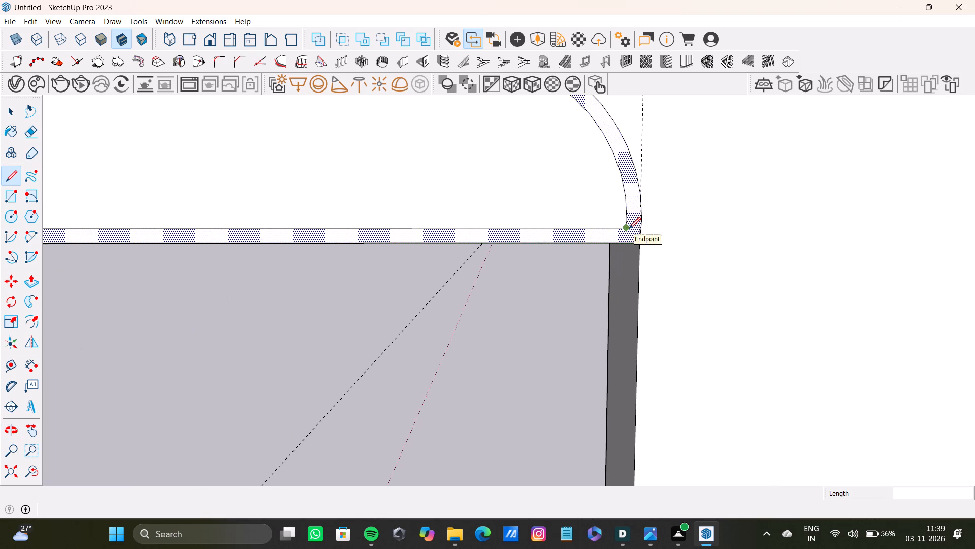
pyautogui.click(629, 229)
pyautogui.click(632, 242)
# Delete the inner outline's bottom edge just above the opening.
pyautogui.press('space')
pyautogui.click(602, 226)
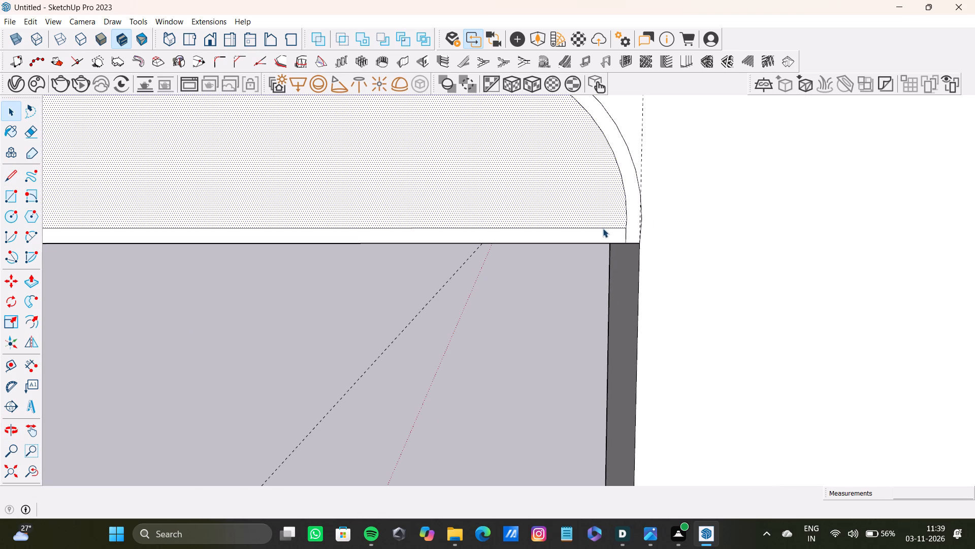
pyautogui.click(603, 229)
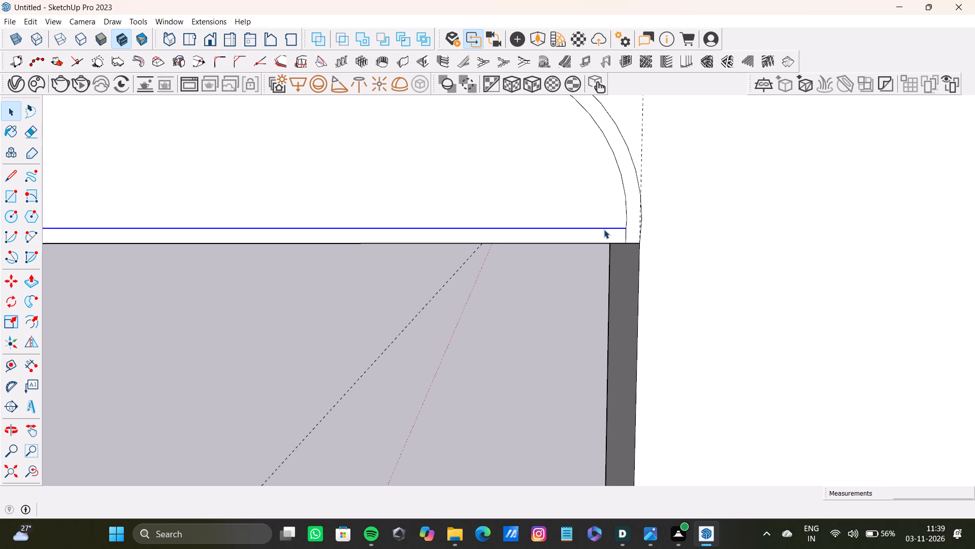
pyautogui.press('Delete')
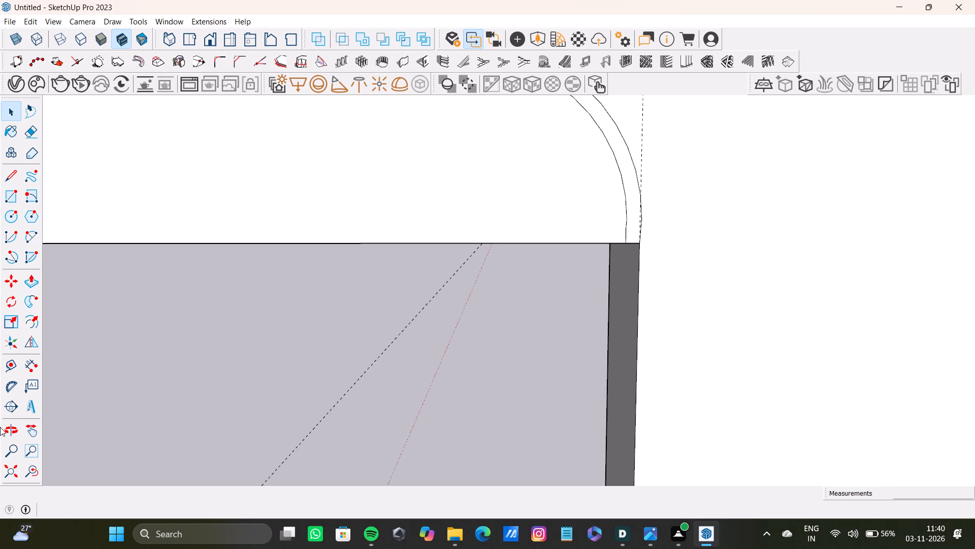
# Push/Pull the outer side face of the counter leg farthest from the side wall outward, widening that leg.
pyautogui.click(18, 472)
pyautogui.scroll(-8, 36, 428)
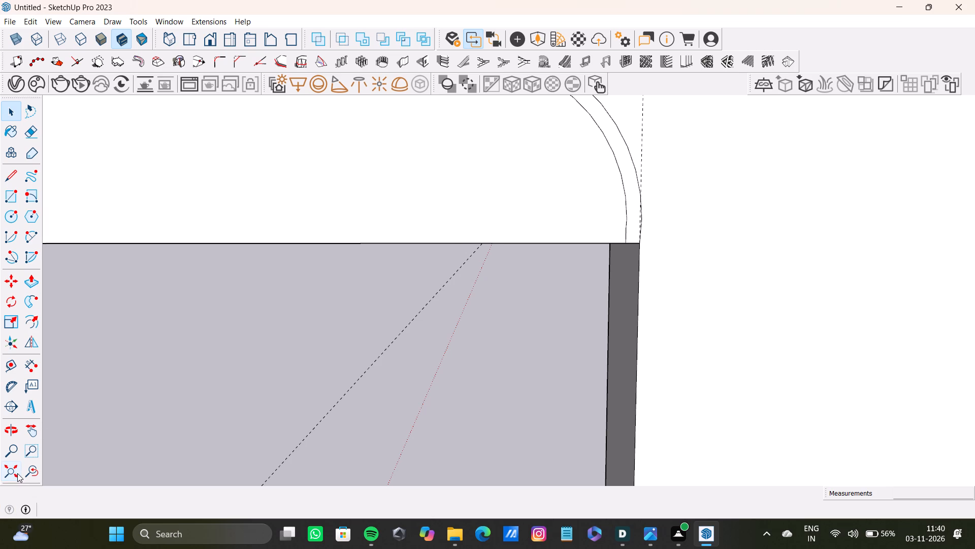
pyautogui.click(17, 473)
pyautogui.scroll(9, 524, 253)
pyautogui.scroll(-9, 501, 176)
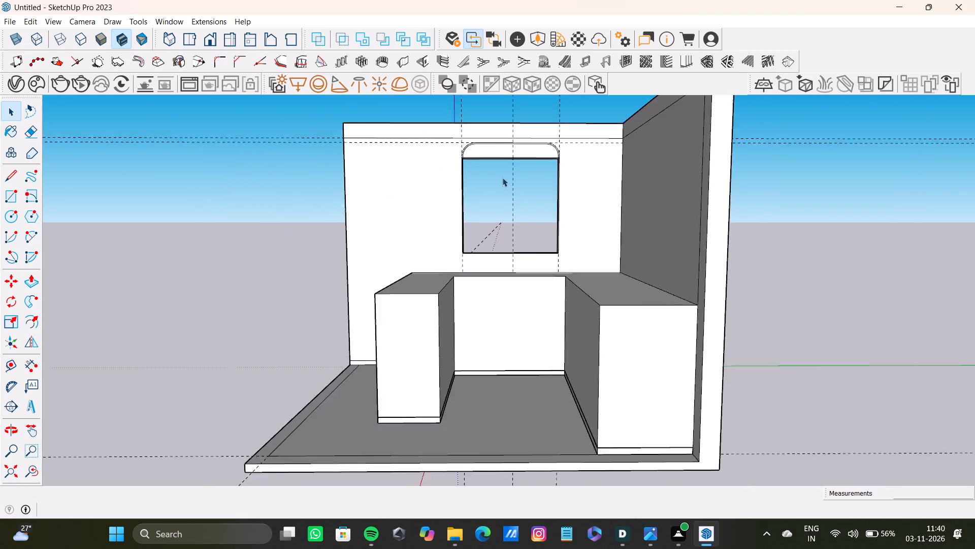
pyautogui.scroll(-3, 502, 177)
pyautogui.moveTo(502, 177); pyautogui.dragTo(500, 218, button='middle')
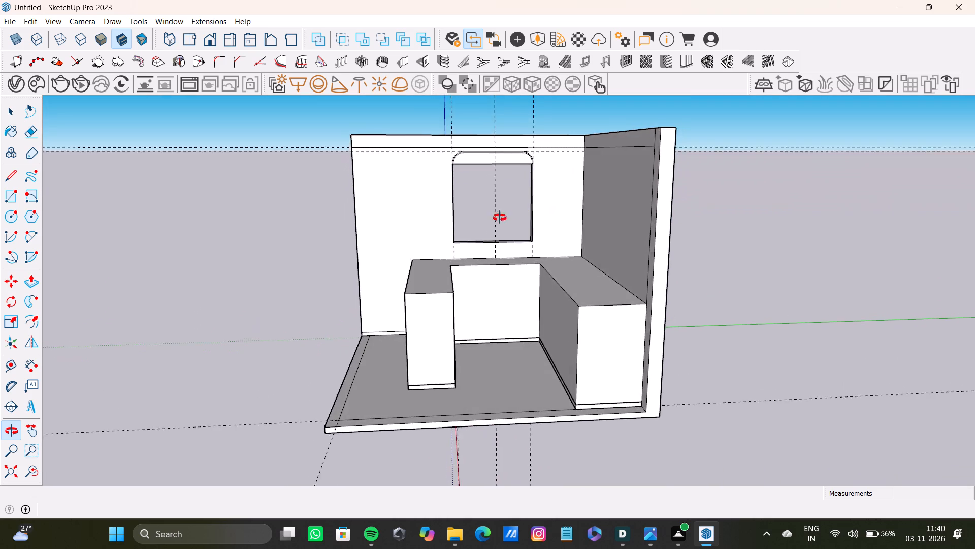
pyautogui.moveTo(500, 218); pyautogui.dragTo(479, 226, button='middle')
pyautogui.scroll(8, 424, 253)
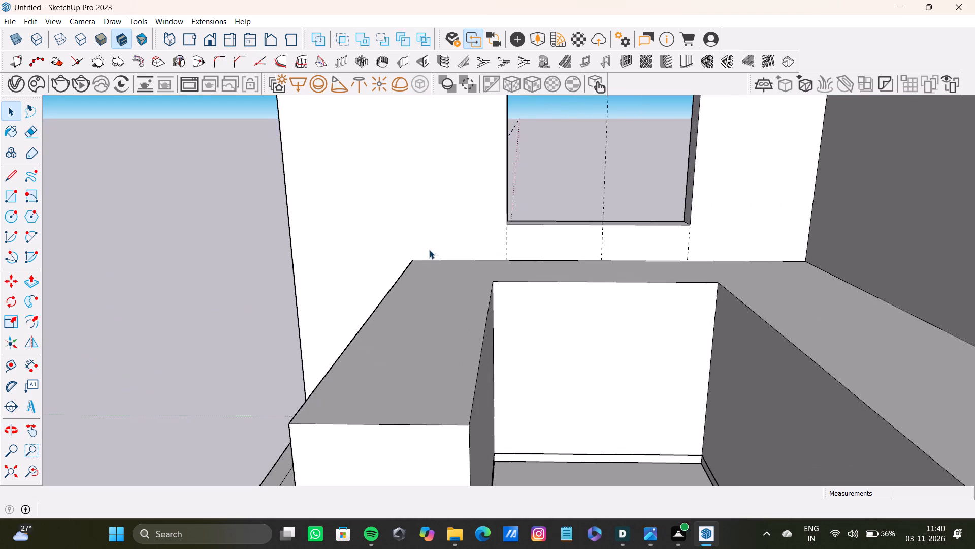
pyautogui.scroll(1, 429, 250)
pyautogui.scroll(-7, 437, 245)
pyautogui.keyDown('shift'); pyautogui.moveTo(438, 245); pyautogui.dragTo(625, 221, button='middle'); pyautogui.keyUp('shift')
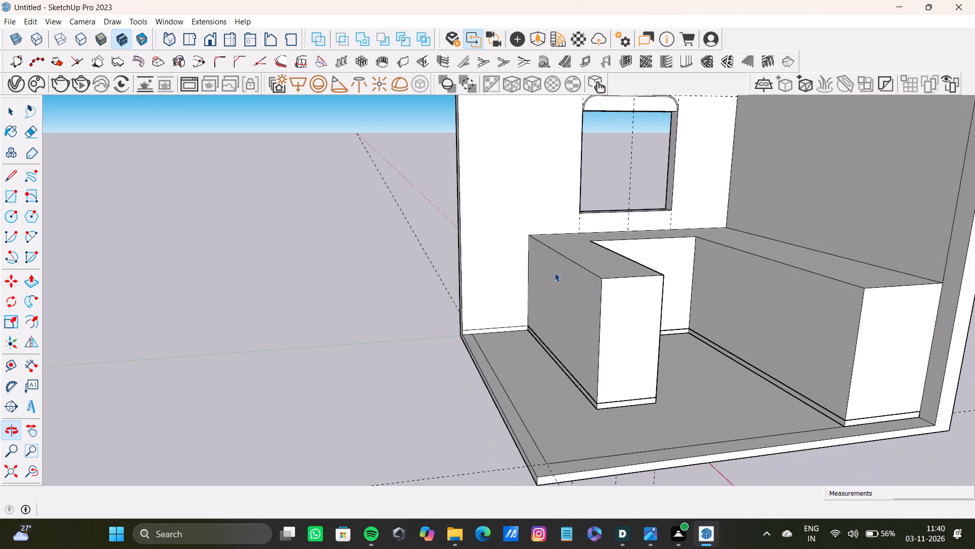
pyautogui.click(553, 279)
pyautogui.press('p')
pyautogui.moveTo(552, 280); pyautogui.dragTo(537, 285)
pyautogui.scroll(-4, 594, 326)
pyautogui.moveTo(619, 347); pyautogui.dragTo(623, 318, button='middle')
pyautogui.press('space')
# Open the base group and Push/Pull its outer side face outward 8 7/16", flush with the widened counter leg.
pyautogui.scroll(2, 609, 366)
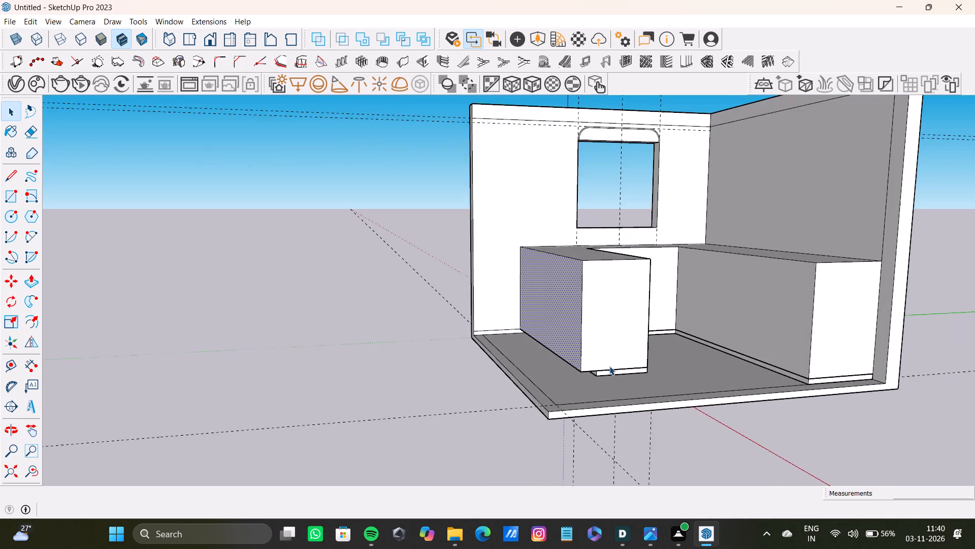
pyautogui.scroll(10, 609, 366)
pyautogui.click(599, 372)
pyautogui.tripleClick(601, 372)
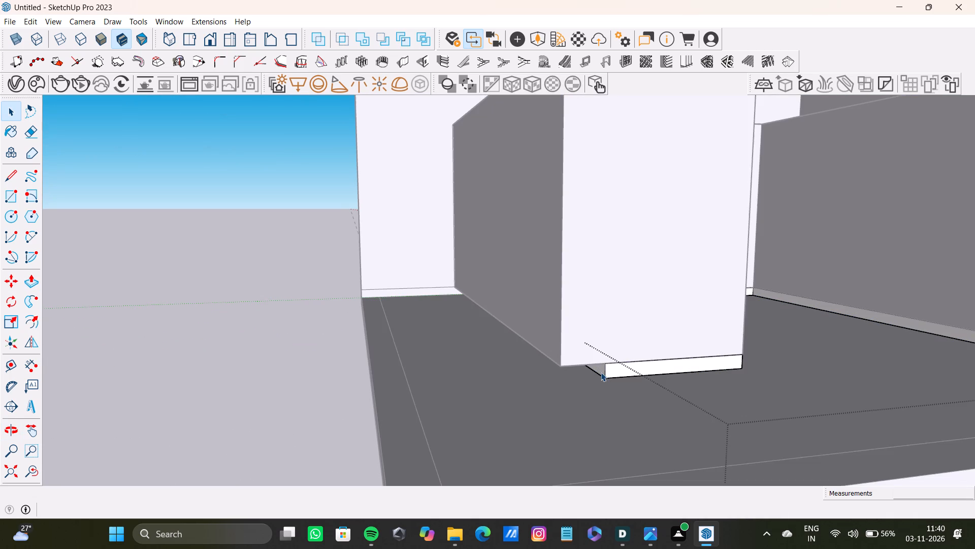
pyautogui.click(601, 372)
pyautogui.click(601, 372)
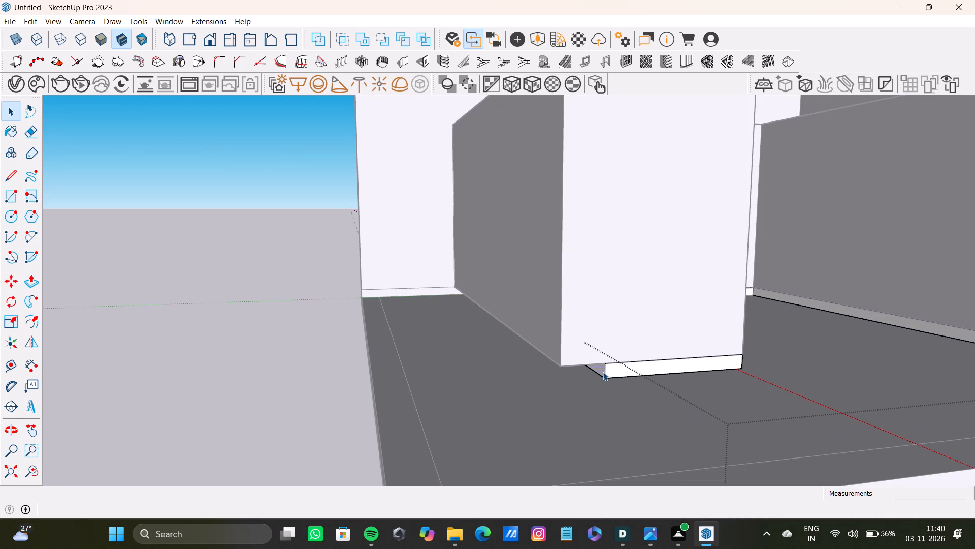
pyautogui.press('p')
pyautogui.moveTo(603, 372); pyautogui.dragTo(562, 363)
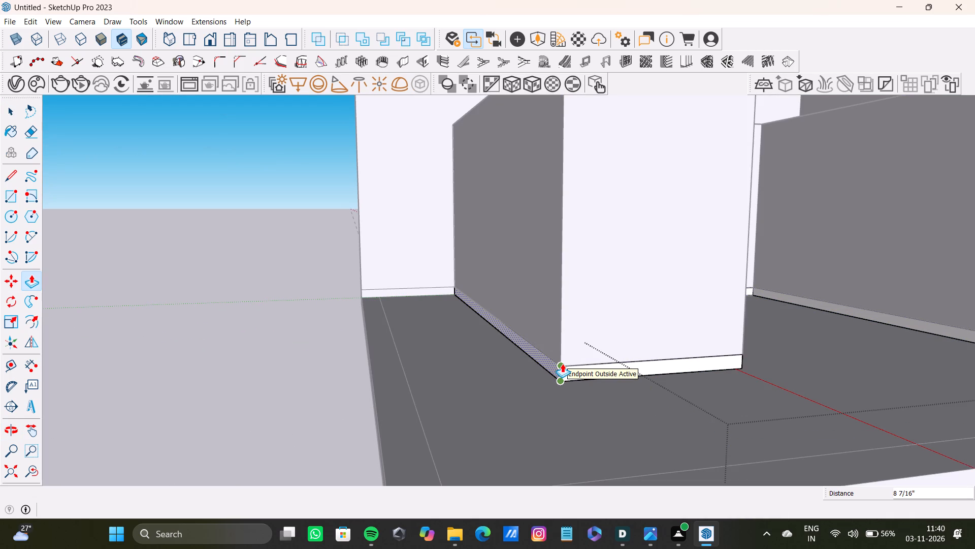
pyautogui.moveTo(562, 363); pyautogui.dragTo(564, 360)
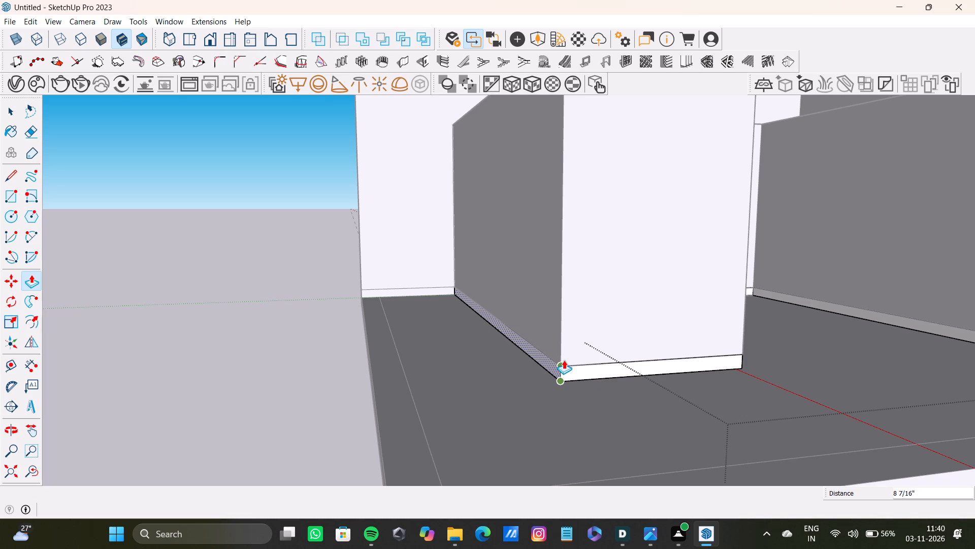
pyautogui.moveTo(564, 360); pyautogui.dragTo(566, 359)
pyautogui.scroll(-8, 568, 353)
pyautogui.keyDown('shift'); pyautogui.moveTo(569, 342); pyautogui.dragTo(534, 343, button='middle'); pyautogui.keyUp('shift')
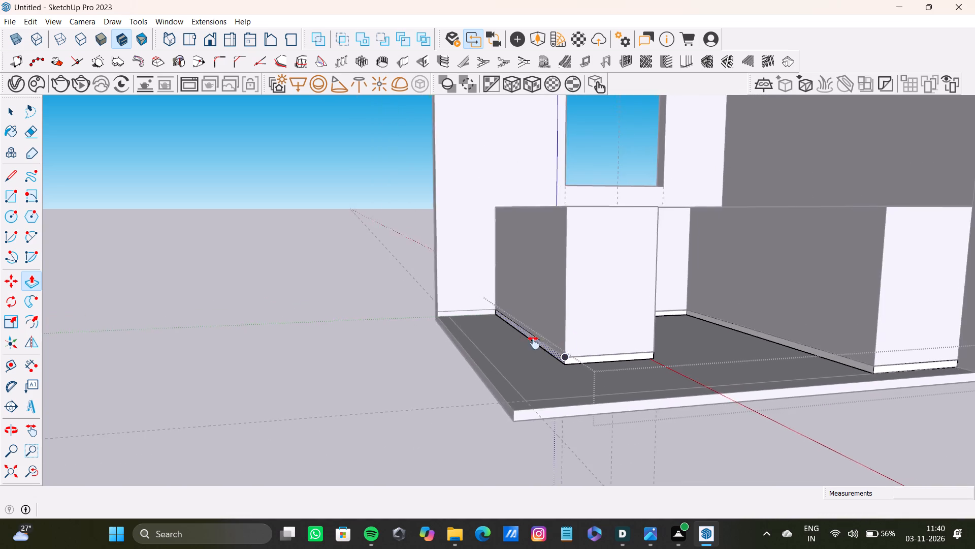
pyautogui.keyDown('shift'); pyautogui.moveTo(534, 343); pyautogui.dragTo(421, 339, button='middle'); pyautogui.keyUp('shift')
pyautogui.scroll(7, 554, 330)
pyautogui.scroll(-12, 558, 348)
pyautogui.press('space')
pyautogui.moveTo(560, 348); pyautogui.dragTo(676, 392, button='middle')
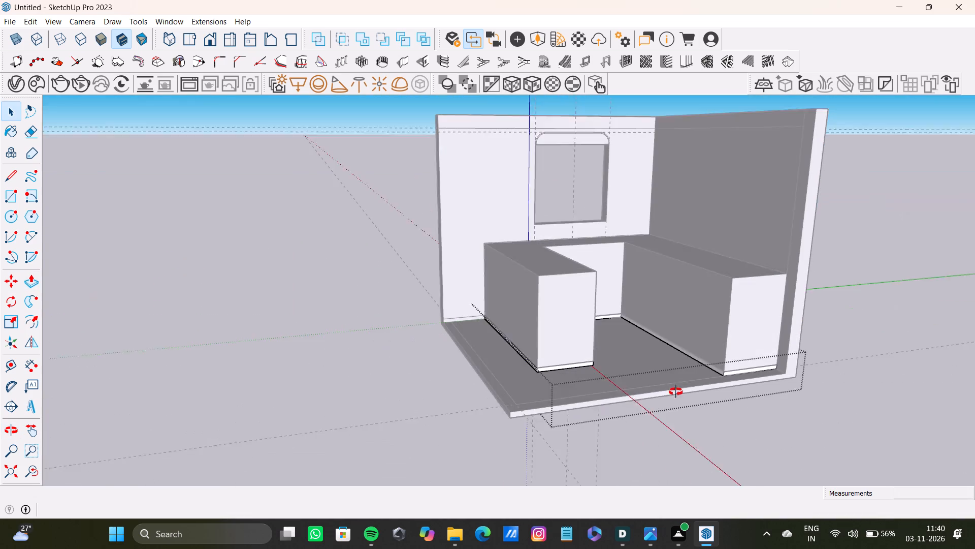
pyautogui.moveTo(676, 392); pyautogui.dragTo(675, 397, button='middle')
pyautogui.press('space')
pyautogui.click(341, 294)
pyautogui.scroll(-4, 487, 268)
pyautogui.moveTo(507, 292); pyautogui.dragTo(547, 293, button='middle')
pyautogui.click(299, 243)
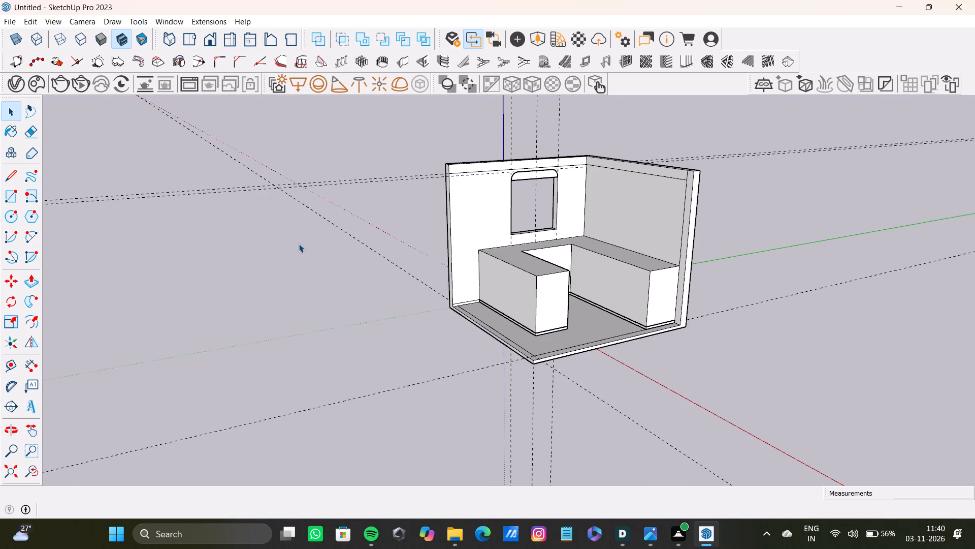
# Examine the U-shaped counter and its widened leg from the front and from above.
pyautogui.scroll(8, 581, 249)
pyautogui.scroll(-5, 531, 261)
pyautogui.moveTo(531, 261); pyautogui.dragTo(407, 278, button='middle')
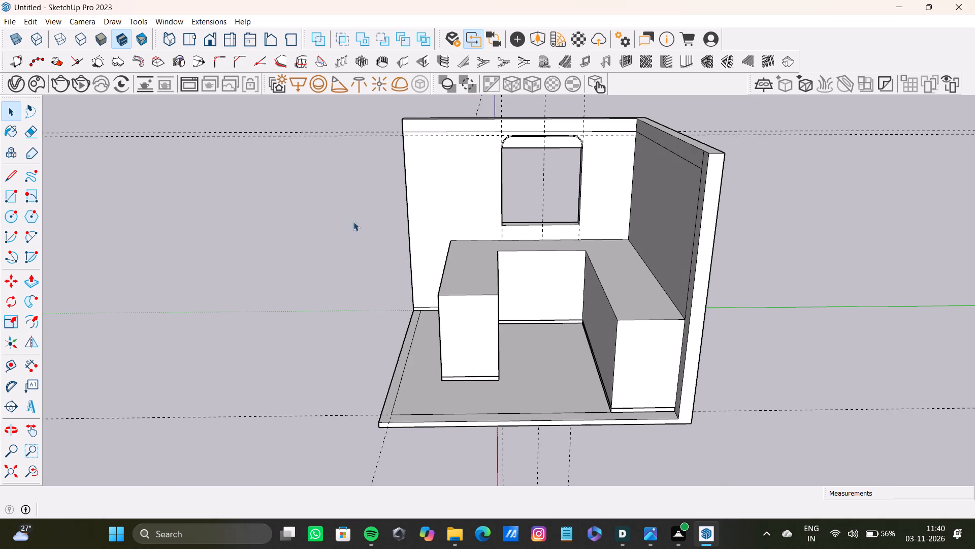
pyautogui.moveTo(443, 329); pyautogui.dragTo(432, 360, button='middle')
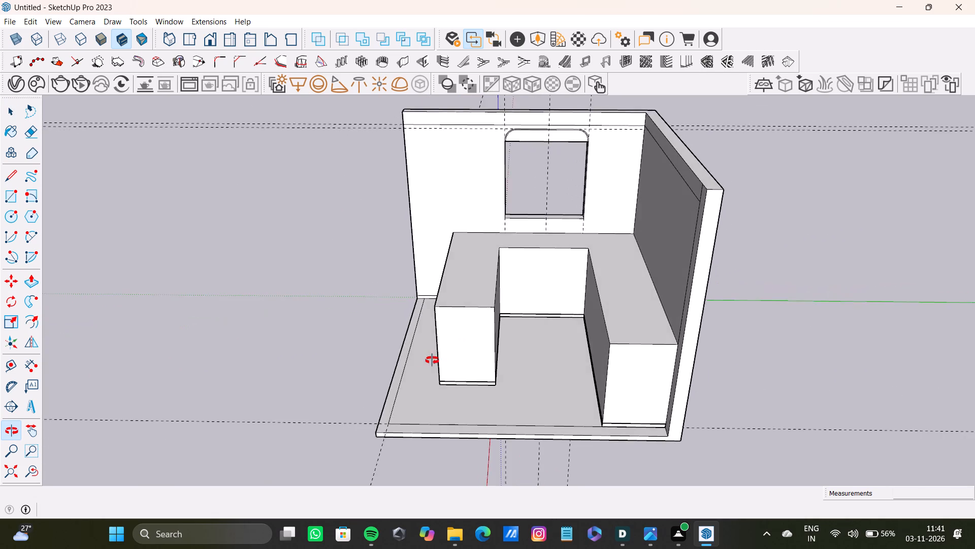
pyautogui.moveTo(432, 360); pyautogui.dragTo(426, 344, button='middle')
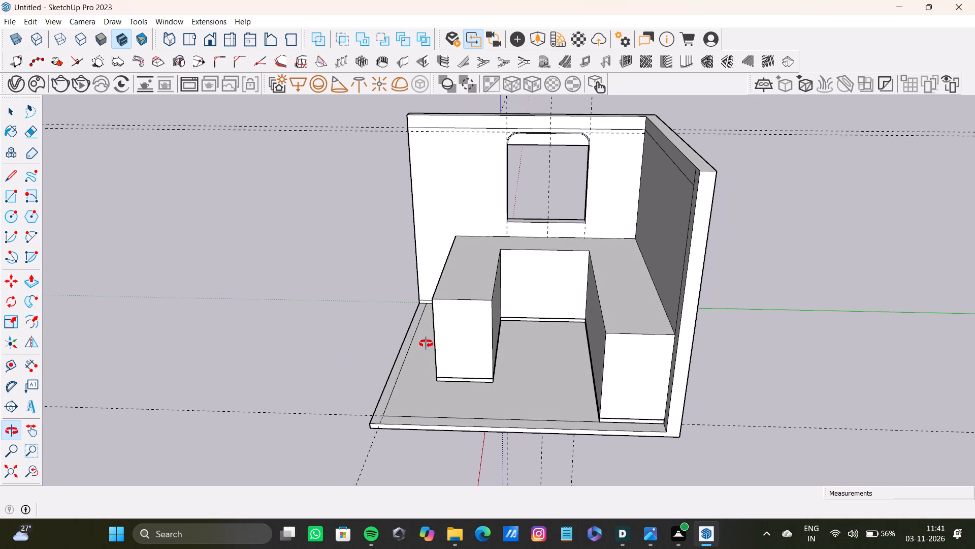
pyautogui.moveTo(426, 344); pyautogui.dragTo(394, 335, button='middle')
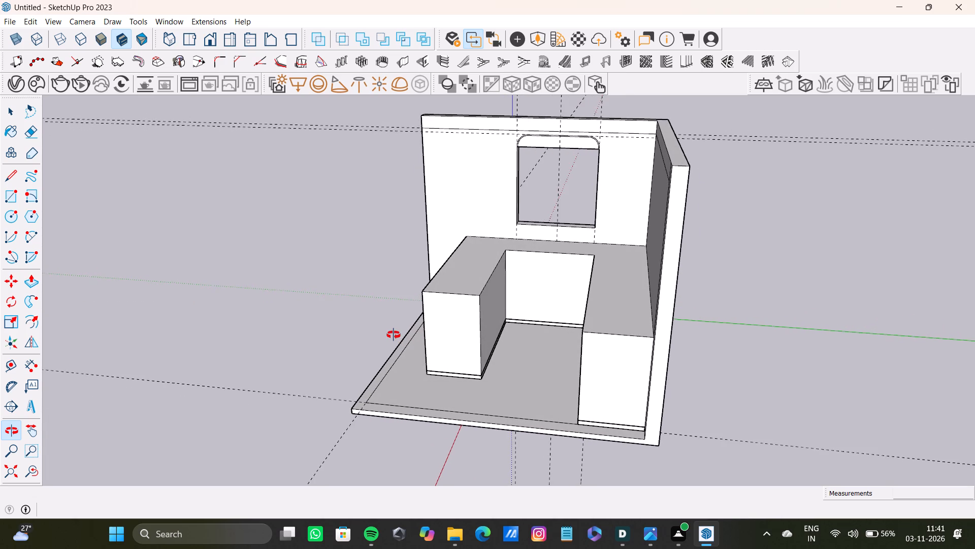
pyautogui.moveTo(394, 335); pyautogui.dragTo(413, 312, button='middle')
pyautogui.scroll(4, 476, 333)
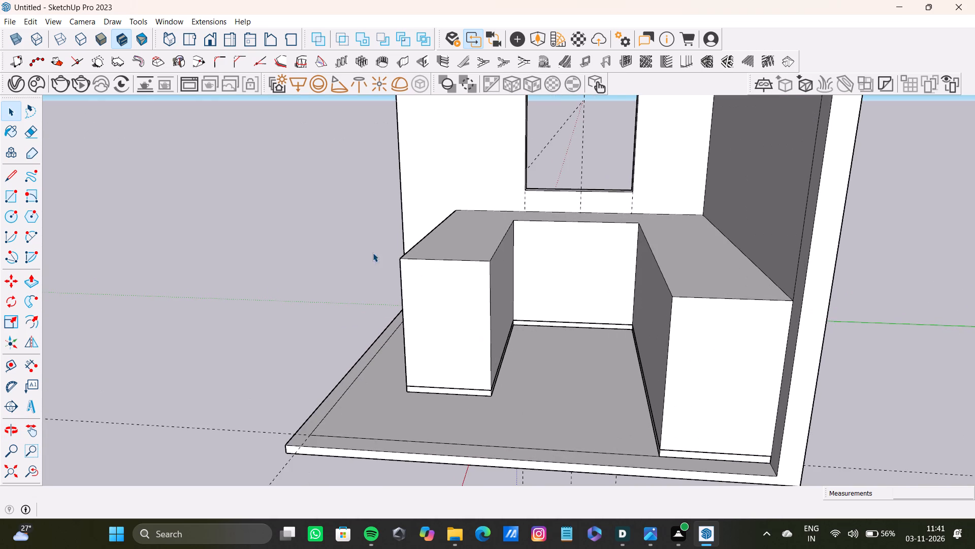
pyautogui.moveTo(385, 249); pyautogui.dragTo(397, 364, button='middle')
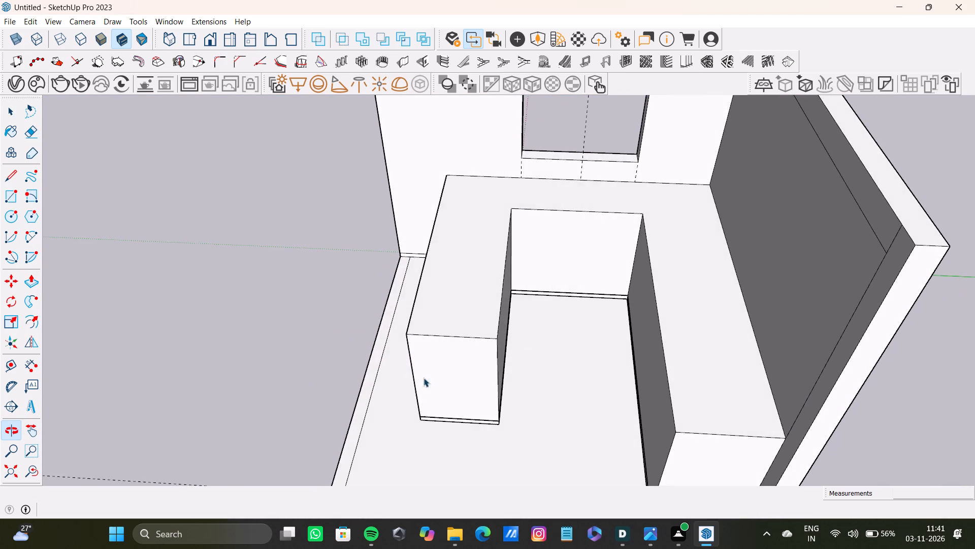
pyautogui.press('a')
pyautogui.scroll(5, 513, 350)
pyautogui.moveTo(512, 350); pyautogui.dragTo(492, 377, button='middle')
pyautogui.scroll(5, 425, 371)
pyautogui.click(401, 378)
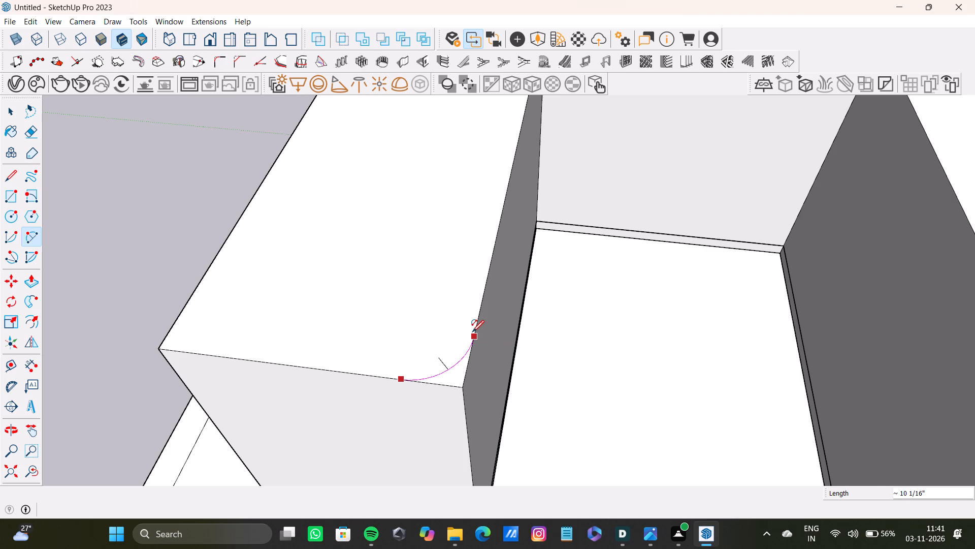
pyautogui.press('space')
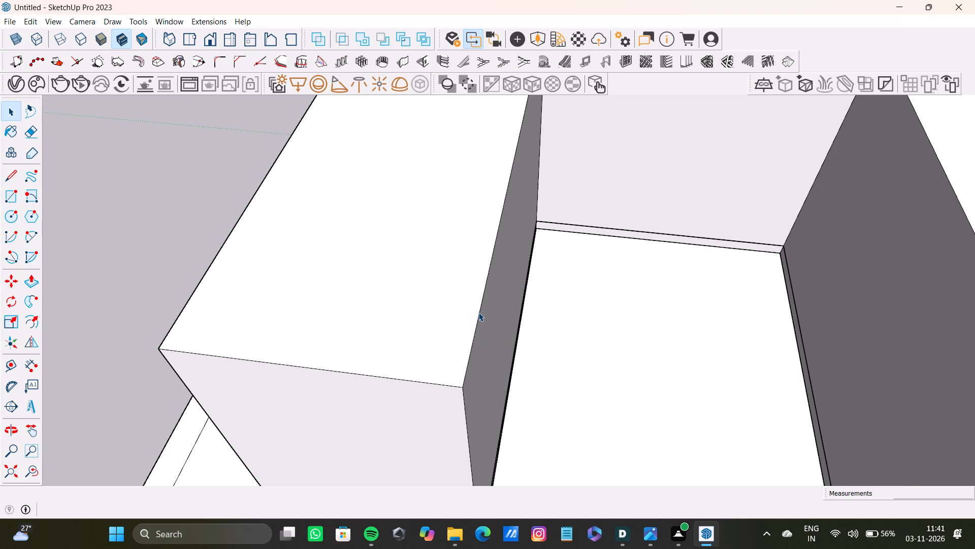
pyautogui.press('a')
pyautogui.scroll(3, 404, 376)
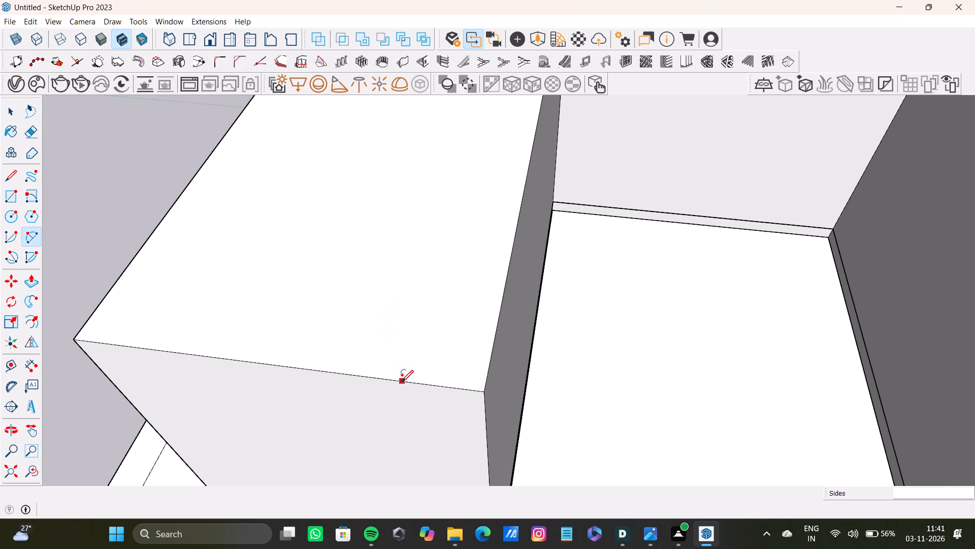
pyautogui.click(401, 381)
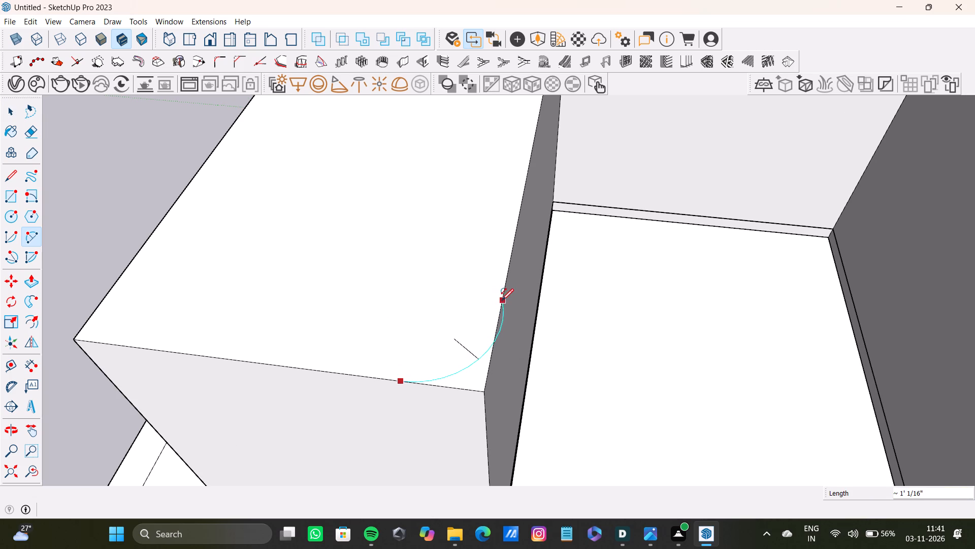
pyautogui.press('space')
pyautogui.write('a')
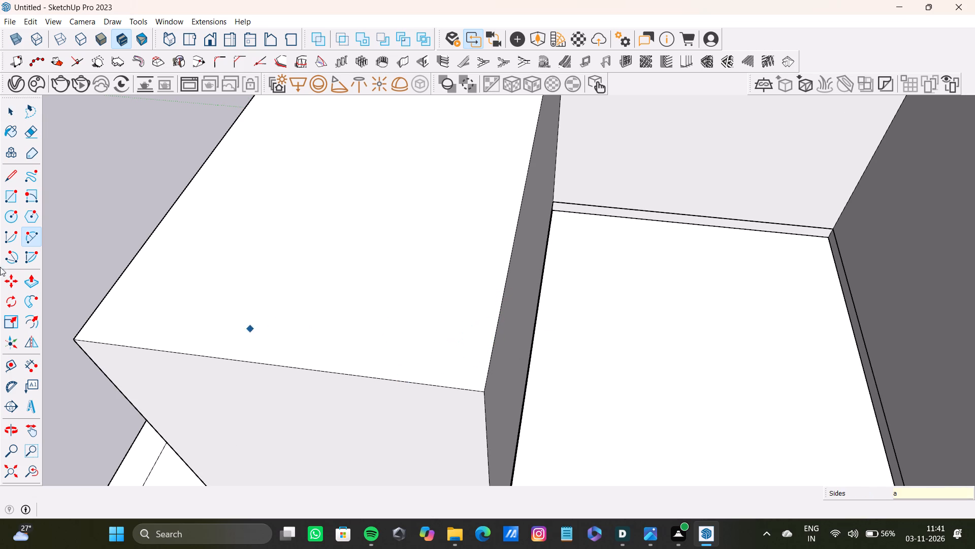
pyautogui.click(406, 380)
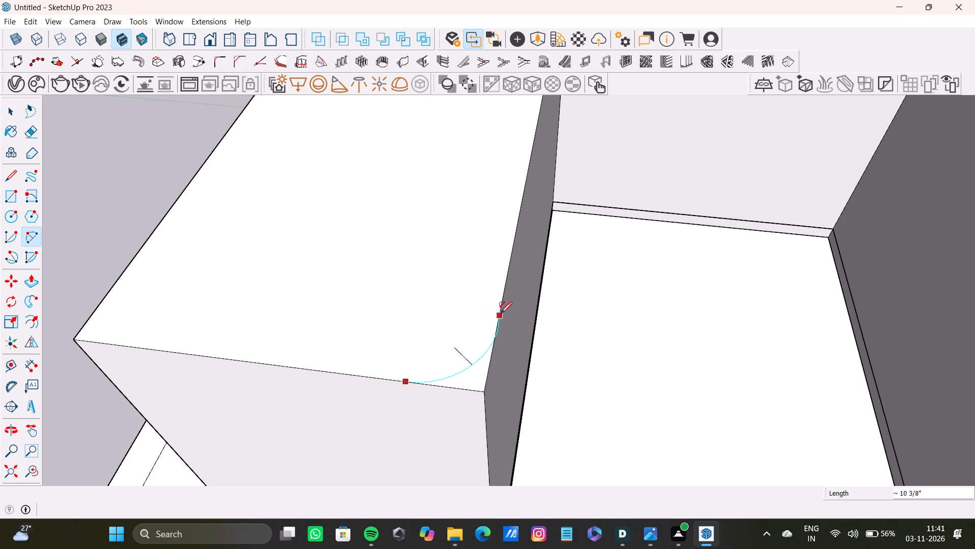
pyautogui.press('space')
# Draw a 2-point arc across the front inner corner of the widened counter leg's top face.
pyautogui.press('a')
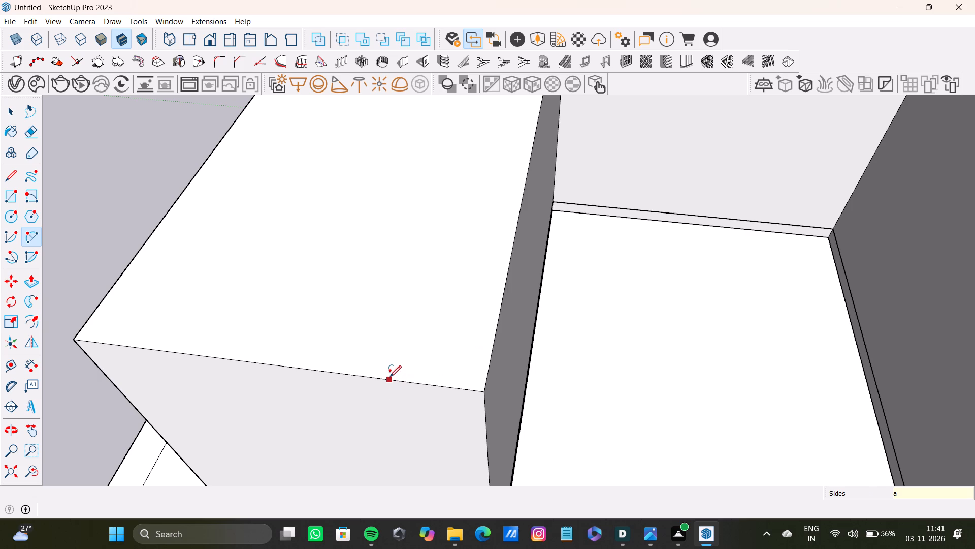
pyautogui.click(389, 378)
pyautogui.click(498, 310)
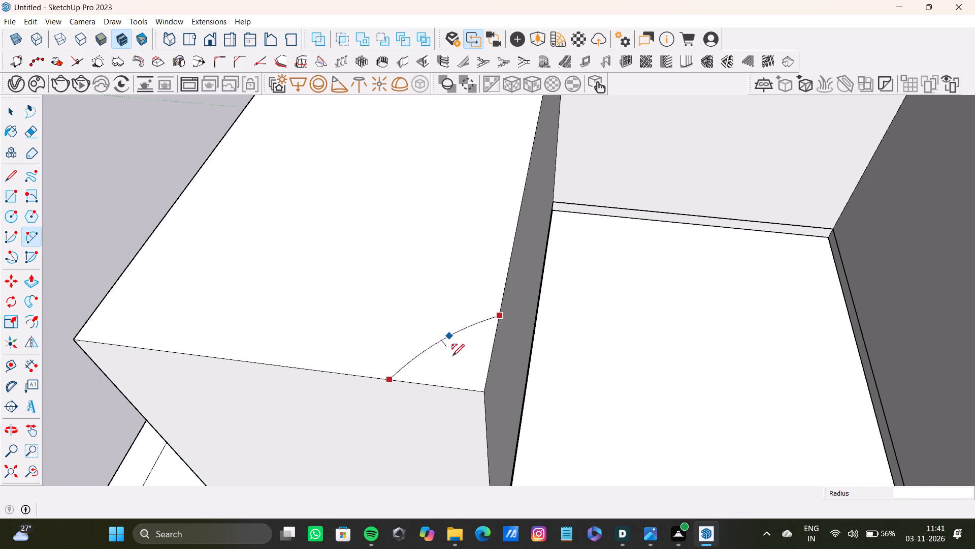
pyautogui.click(461, 360)
pyautogui.press('space')
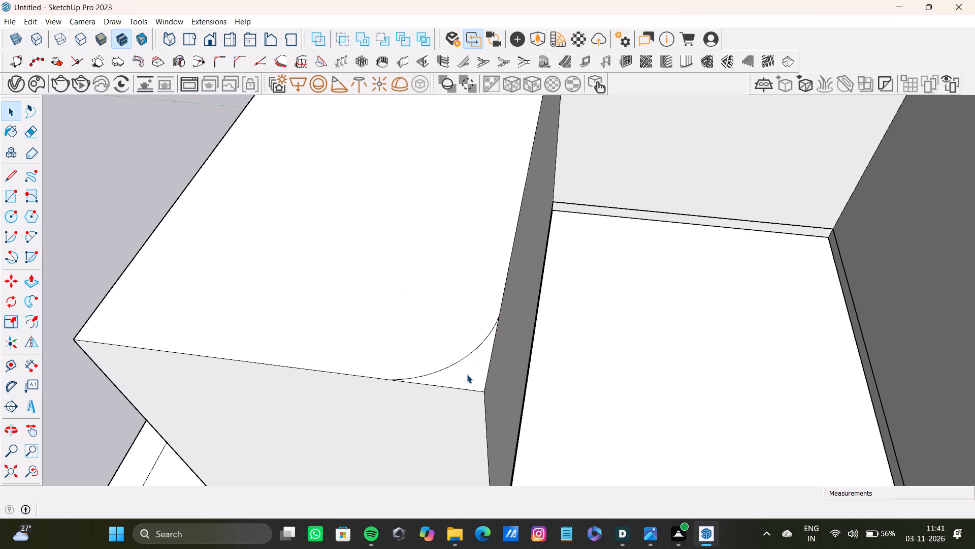
# Push/Pull the cut-off inner corner face down to the base, rounding that vertical edge of the counter leg.
pyautogui.click(467, 374)
pyautogui.write('p;')
pyautogui.moveTo(467, 374); pyautogui.dragTo(467, 406)
pyautogui.scroll(-4, 465, 394)
pyautogui.keyDown('shift'); pyautogui.moveTo(461, 391); pyautogui.dragTo(460, 386, button='middle'); pyautogui.keyUp('shift')
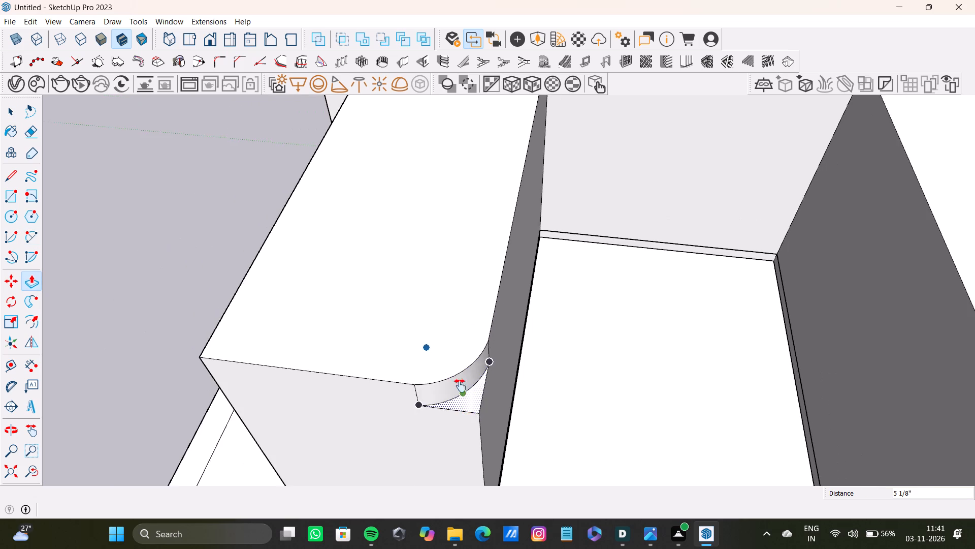
pyautogui.keyDown('shift'); pyautogui.moveTo(460, 386); pyautogui.dragTo(441, 297, button='middle'); pyautogui.keyUp('shift')
pyautogui.moveTo(438, 307); pyautogui.dragTo(451, 390)
pyautogui.keyDown('shift'); pyautogui.moveTo(449, 388); pyautogui.dragTo(428, 305, button='middle'); pyautogui.keyUp('shift')
pyautogui.moveTo(428, 307); pyautogui.dragTo(446, 410)
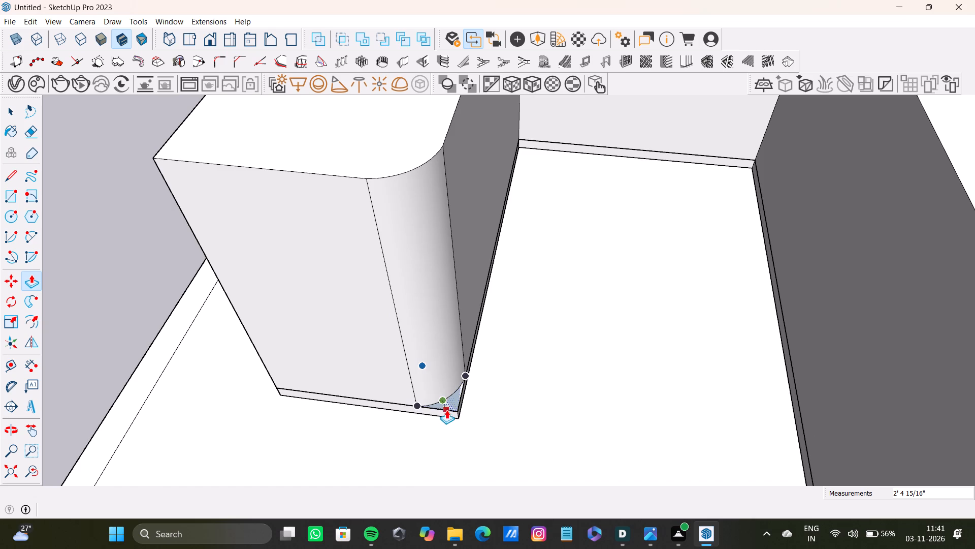
pyautogui.moveTo(446, 410); pyautogui.dragTo(447, 410)
# Draw a 2-point arc across the front outer corner of the same counter leg's top face.
pyautogui.scroll(-6, 320, 341)
pyautogui.moveTo(327, 312); pyautogui.dragTo(487, 239, button='middle')
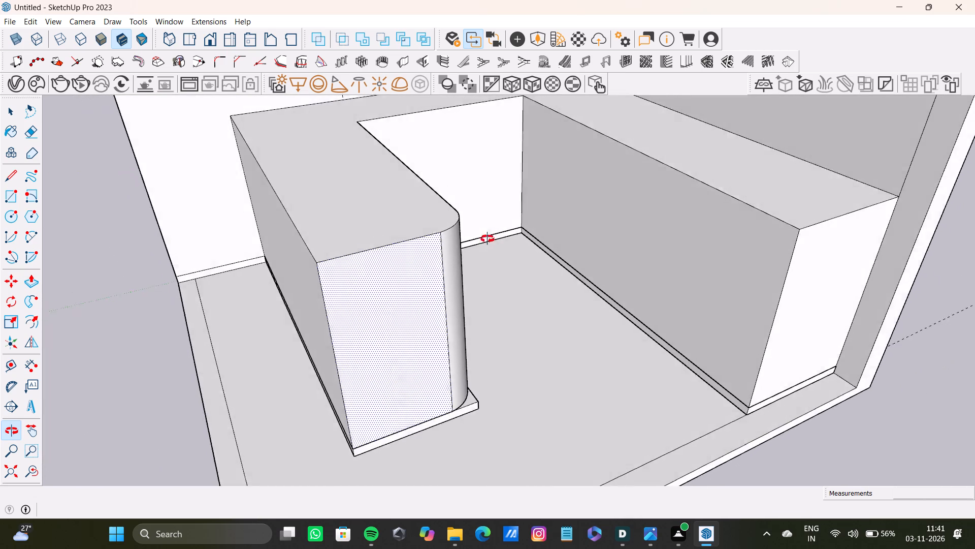
pyautogui.moveTo(487, 239); pyautogui.dragTo(478, 229, button='middle')
pyautogui.press('a')
pyautogui.scroll(9, 349, 261)
pyautogui.moveTo(291, 231); pyautogui.dragTo(285, 301, button='middle')
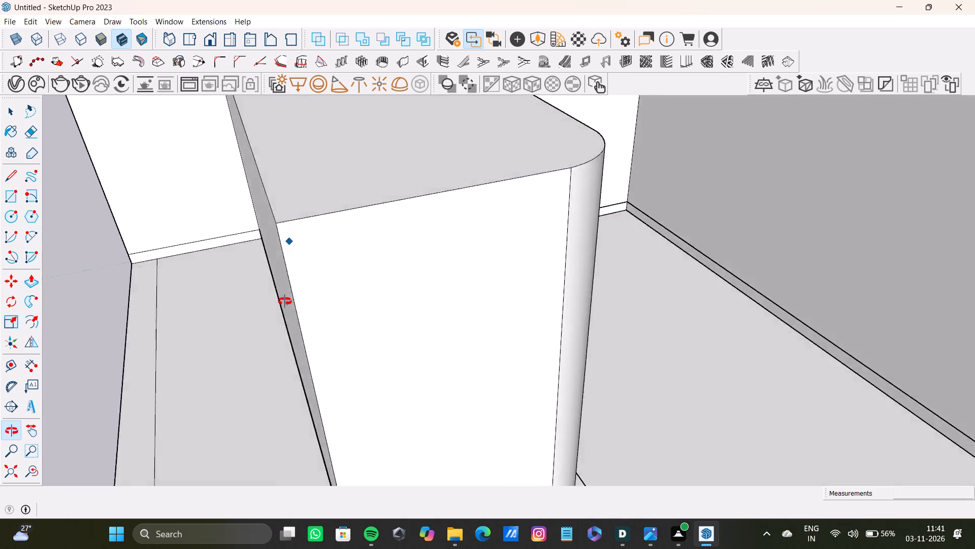
pyautogui.moveTo(285, 301); pyautogui.dragTo(283, 363, button='middle')
pyautogui.scroll(6, 289, 267)
pyautogui.click(231, 253)
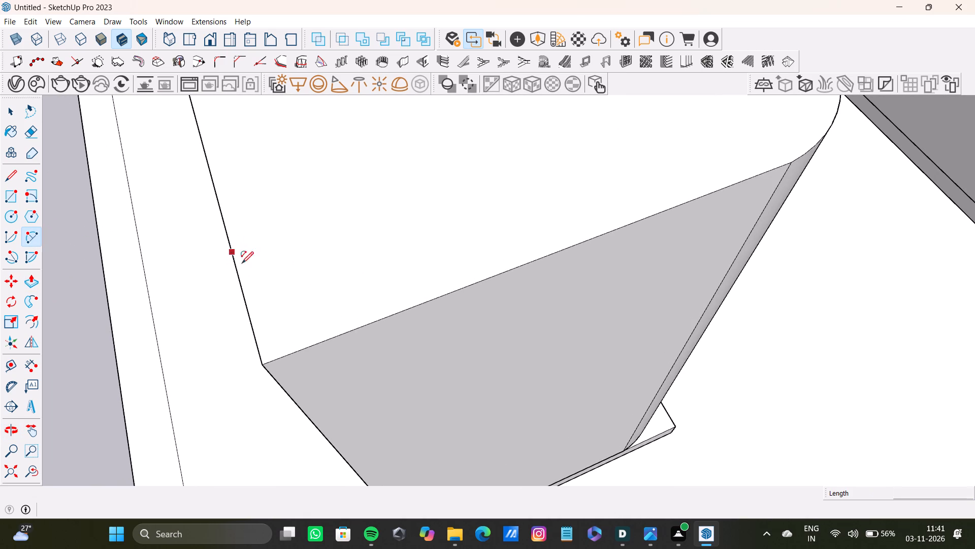
pyautogui.click(407, 310)
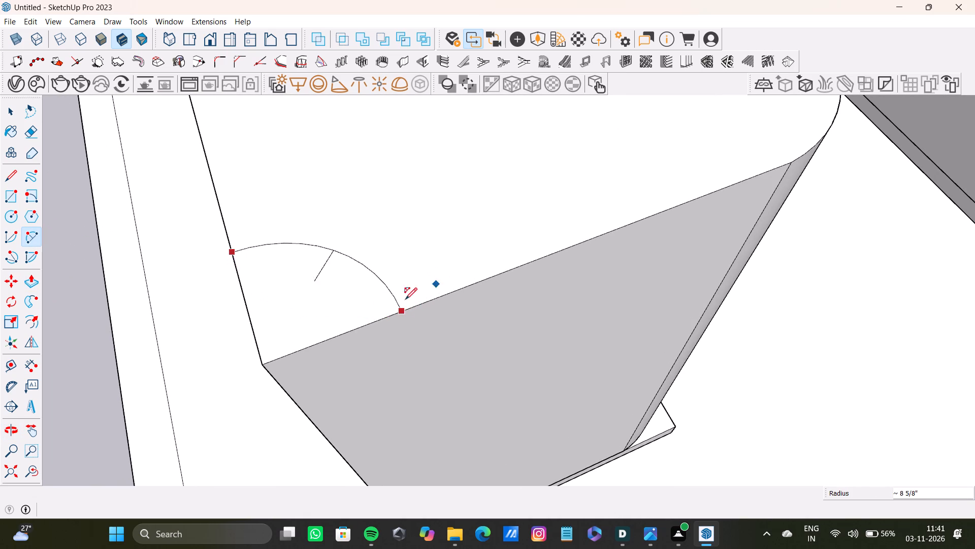
pyautogui.click(354, 326)
pyautogui.press('space')
# Push/Pull the cut-off outer corner face down to the base, rounding the leg's outer vertical edge.
pyautogui.click(295, 333)
pyautogui.write('p[')
pyautogui.moveTo(298, 331); pyautogui.dragTo(322, 373)
pyautogui.scroll(-3, 324, 373)
pyautogui.moveTo(326, 372); pyautogui.dragTo(290, 256, button='middle')
pyautogui.moveTo(289, 255); pyautogui.dragTo(369, 435)
pyautogui.scroll(-1, 369, 431)
pyautogui.keyDown('shift'); pyautogui.moveTo(369, 431); pyautogui.dragTo(361, 401, button='middle'); pyautogui.keyUp('shift')
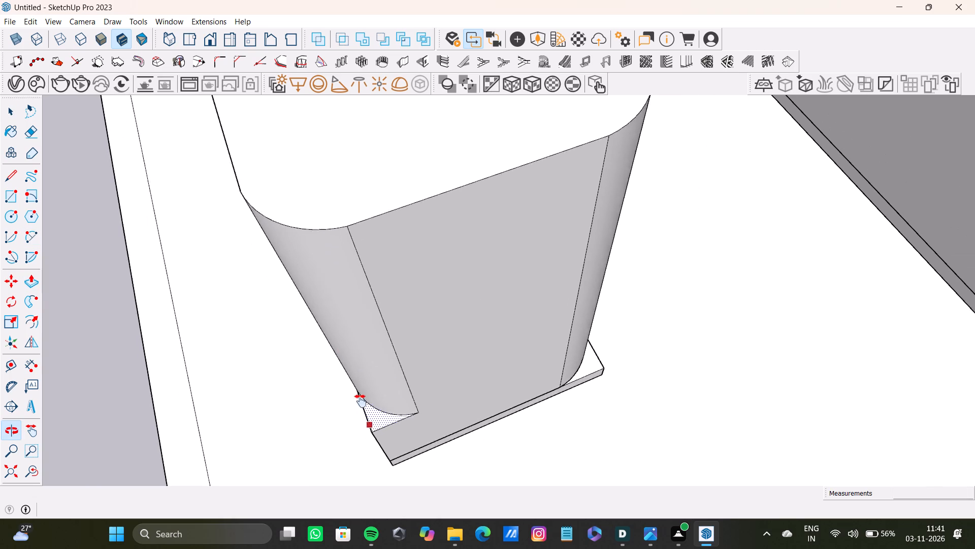
pyautogui.keyDown('shift'); pyautogui.moveTo(361, 401); pyautogui.dragTo(346, 349, button='middle'); pyautogui.keyUp('shift')
pyautogui.moveTo(349, 341); pyautogui.dragTo(379, 407)
# Open the base group and Push/Pull the outer side face of the rounded counter leg's base inward about 6 1/2".
pyautogui.scroll(7, 422, 361)
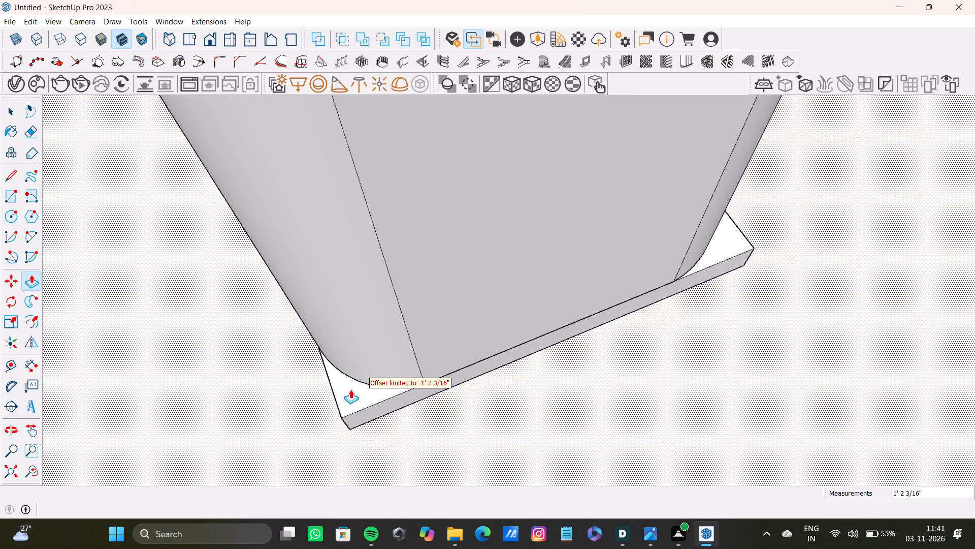
pyautogui.scroll(4, 350, 389)
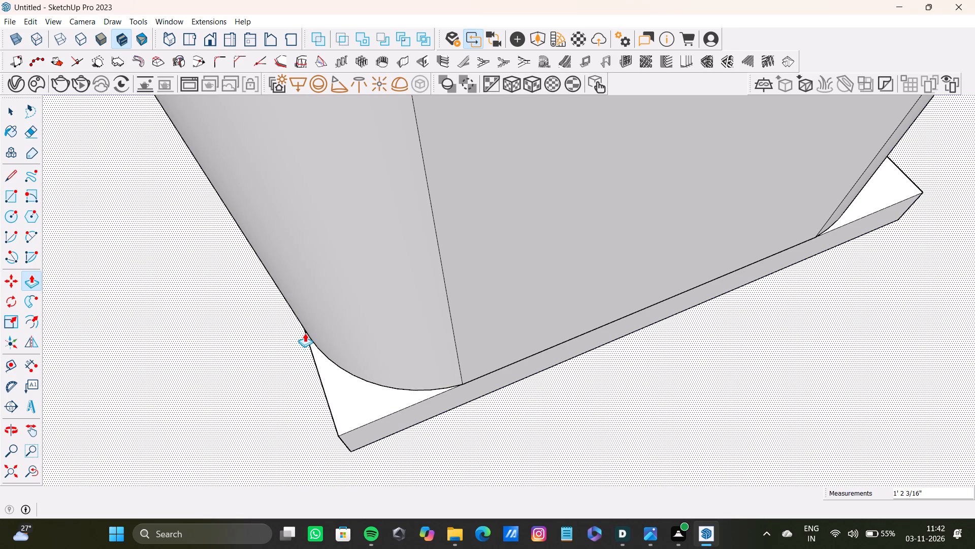
pyautogui.scroll(-4, 305, 333)
pyautogui.moveTo(318, 343); pyautogui.dragTo(267, 134, button='middle')
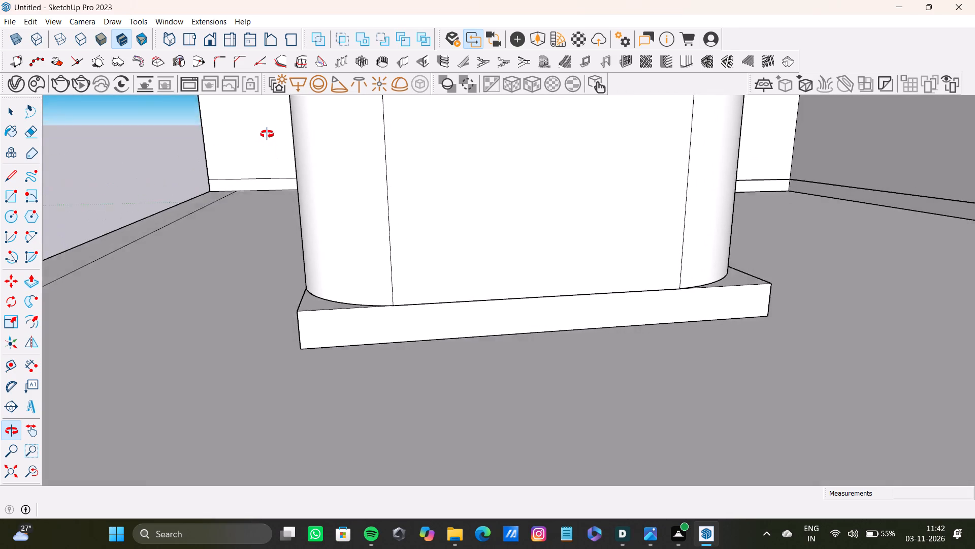
pyautogui.moveTo(267, 134); pyautogui.dragTo(394, 141, button='middle')
pyautogui.press('space')
pyautogui.click(330, 335)
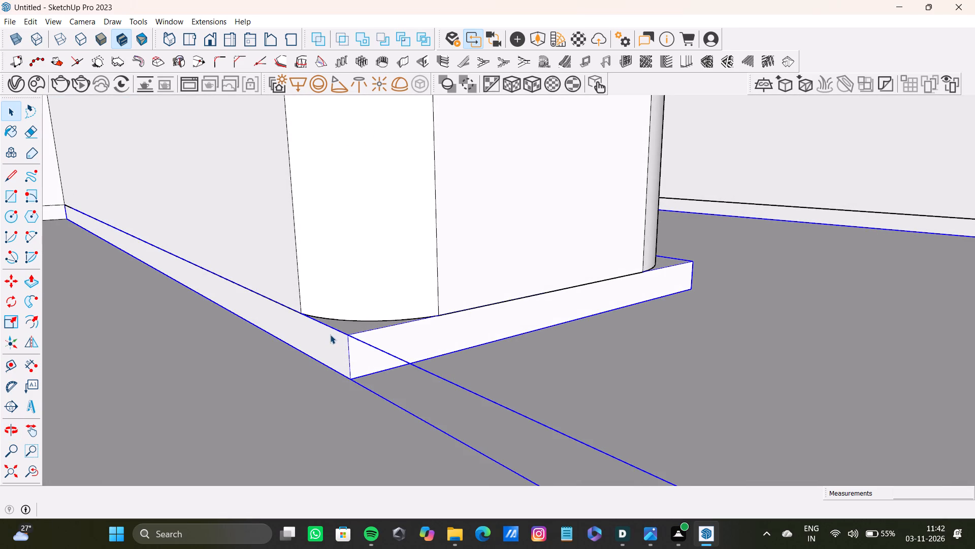
pyautogui.doubleClick(330, 334)
pyautogui.click(330, 343)
pyautogui.click(330, 343)
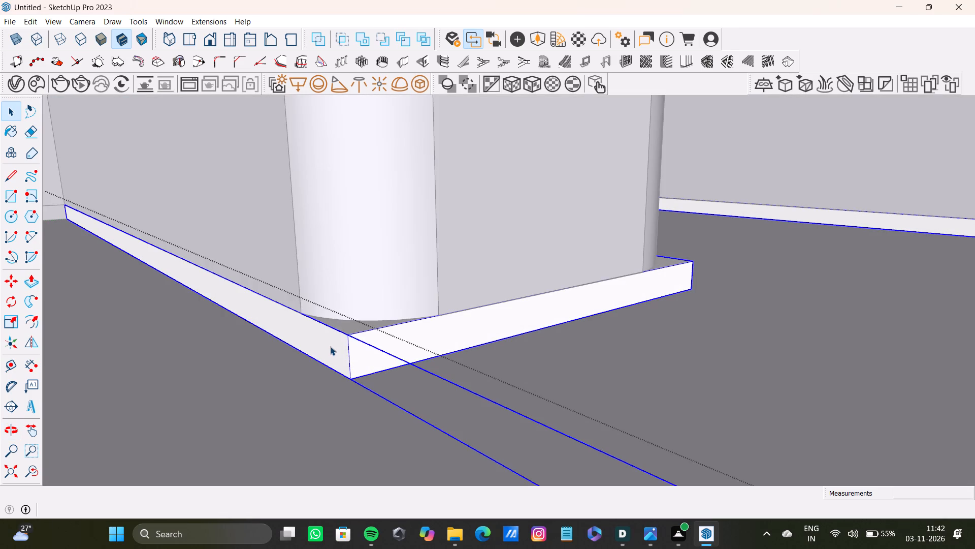
pyautogui.press('p')
pyautogui.moveTo(330, 346); pyautogui.dragTo(354, 329)
pyautogui.moveTo(327, 345); pyautogui.dragTo(347, 342)
pyautogui.press('space')
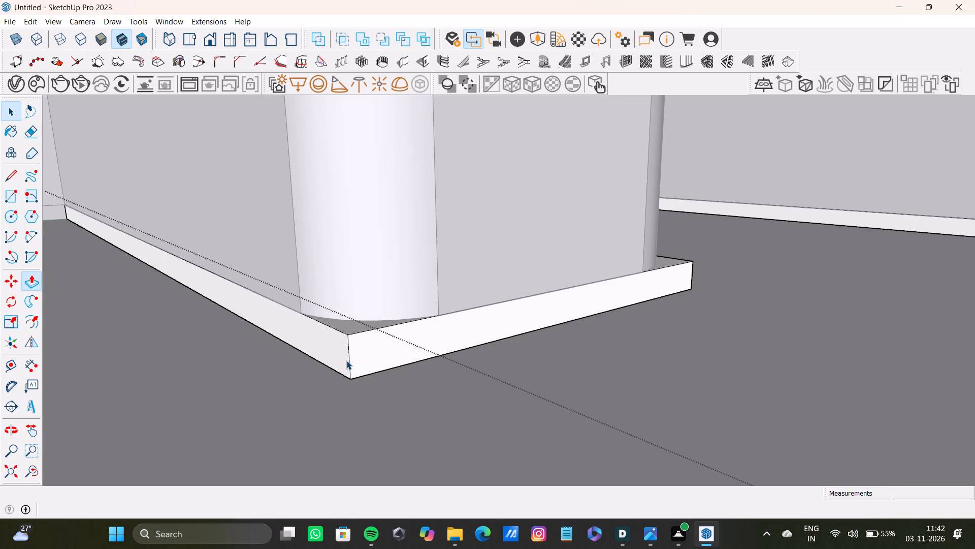
pyautogui.click(346, 358)
pyautogui.tripleClick(342, 358)
pyautogui.press('p')
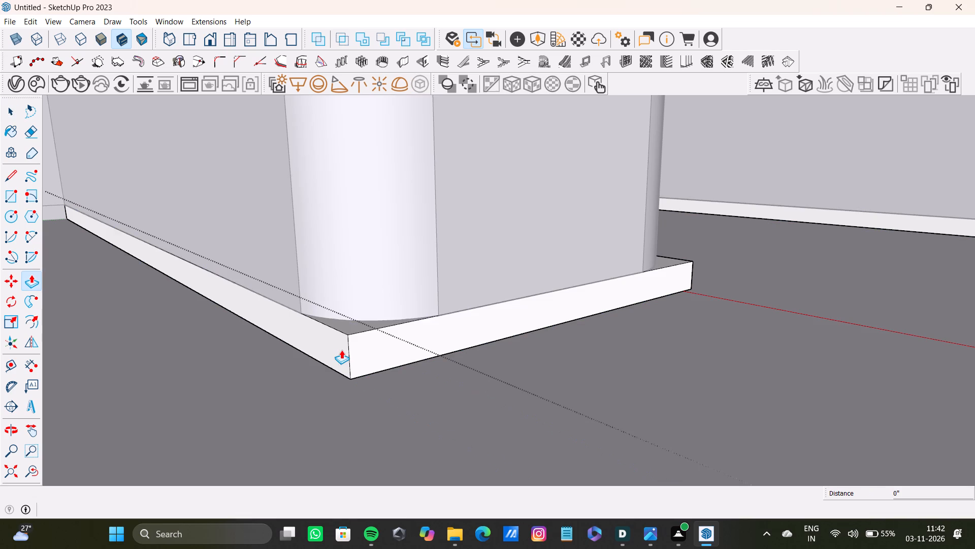
pyautogui.moveTo(328, 343); pyautogui.dragTo(376, 317)
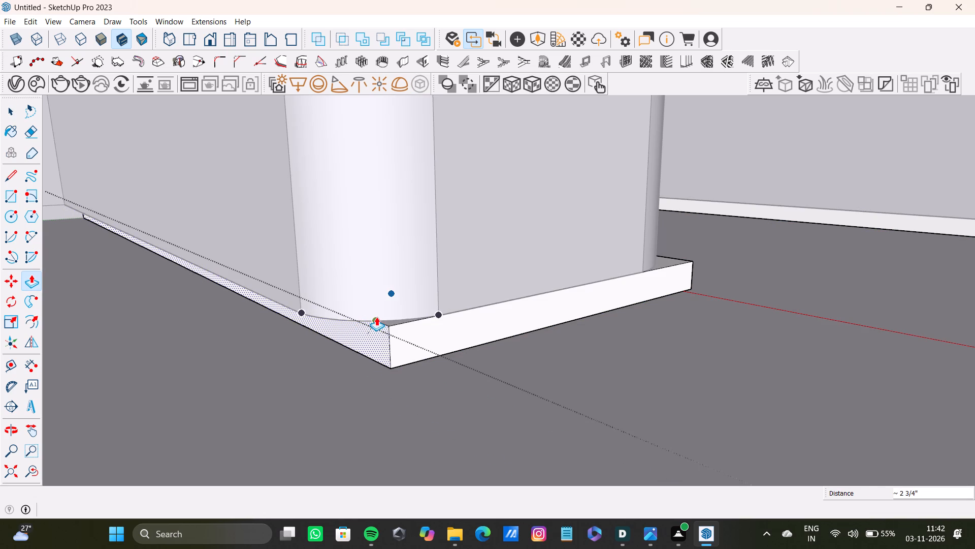
pyautogui.moveTo(376, 317); pyautogui.dragTo(418, 317)
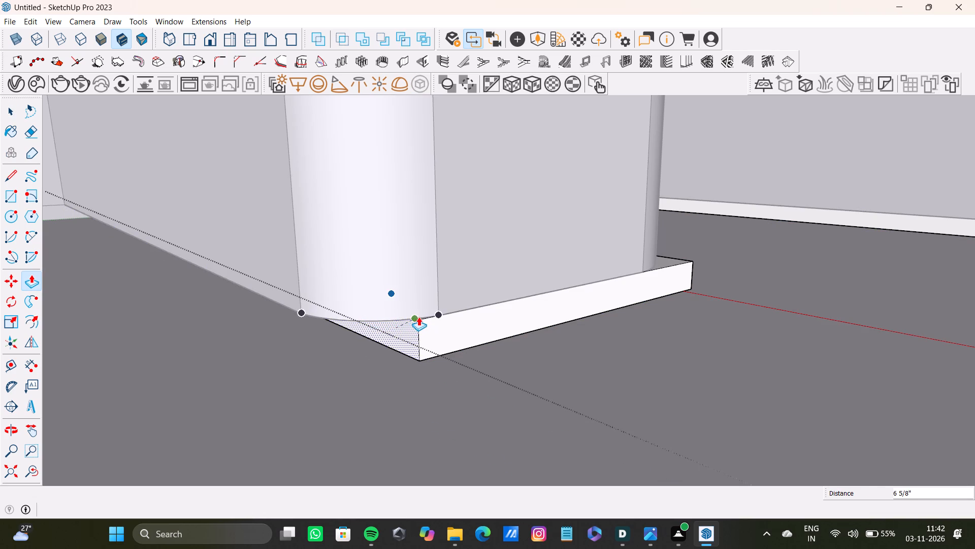
pyautogui.moveTo(418, 317); pyautogui.dragTo(433, 308)
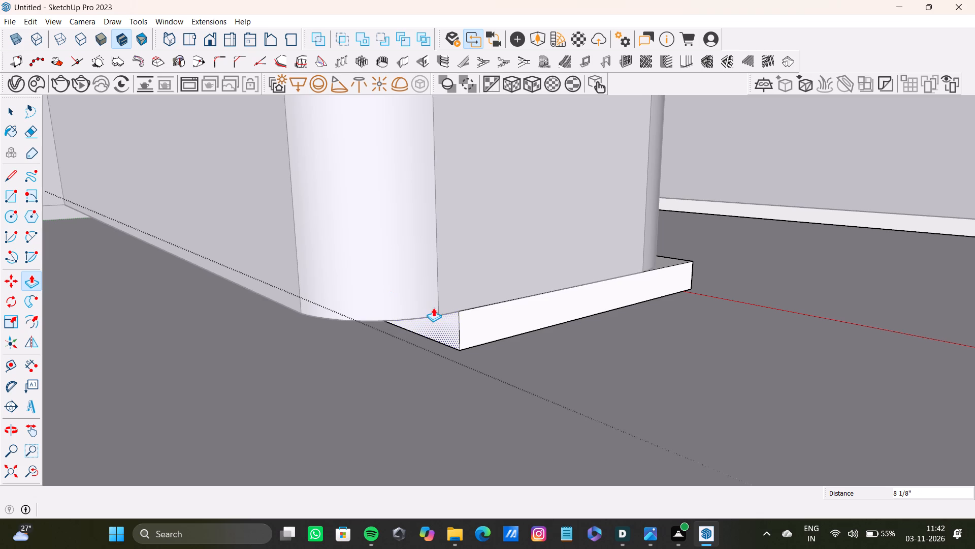
pyautogui.moveTo(433, 308); pyautogui.dragTo(439, 309)
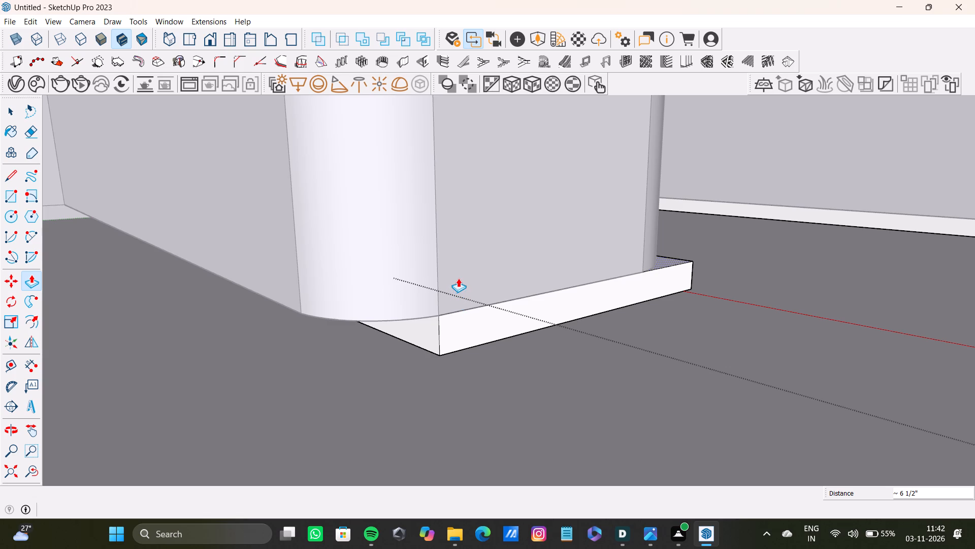
# Push/Pull the inner side face of the same leg's base inward about 8", to where the front corner curve begins.
pyautogui.scroll(-10, 558, 326)
pyautogui.scroll(-15, 385, 291)
pyautogui.press('space')
pyautogui.moveTo(414, 352); pyautogui.dragTo(272, 355, button='middle')
pyautogui.press('space')
pyautogui.click(133, 274)
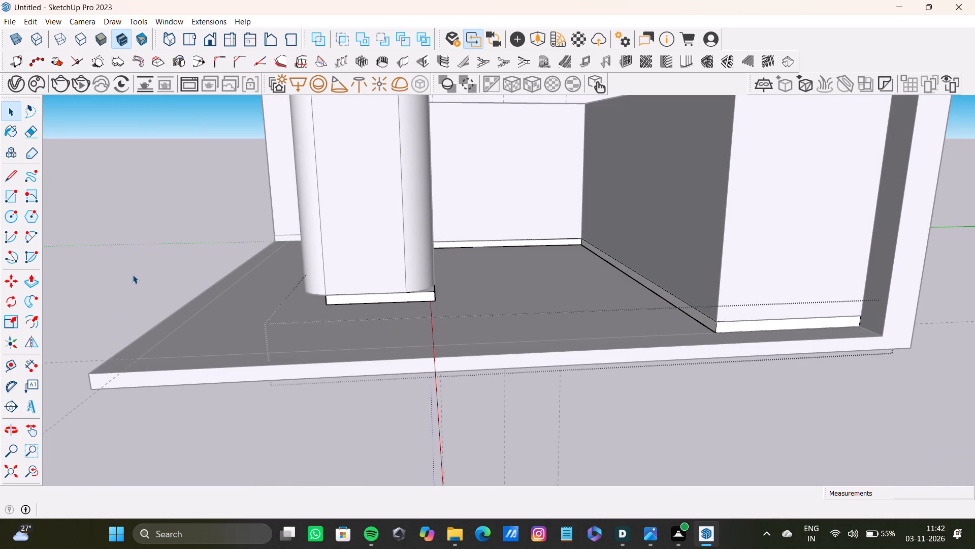
pyautogui.scroll(12, 467, 315)
pyautogui.moveTo(403, 289); pyautogui.dragTo(389, 292, button='middle')
pyautogui.scroll(5, 401, 275)
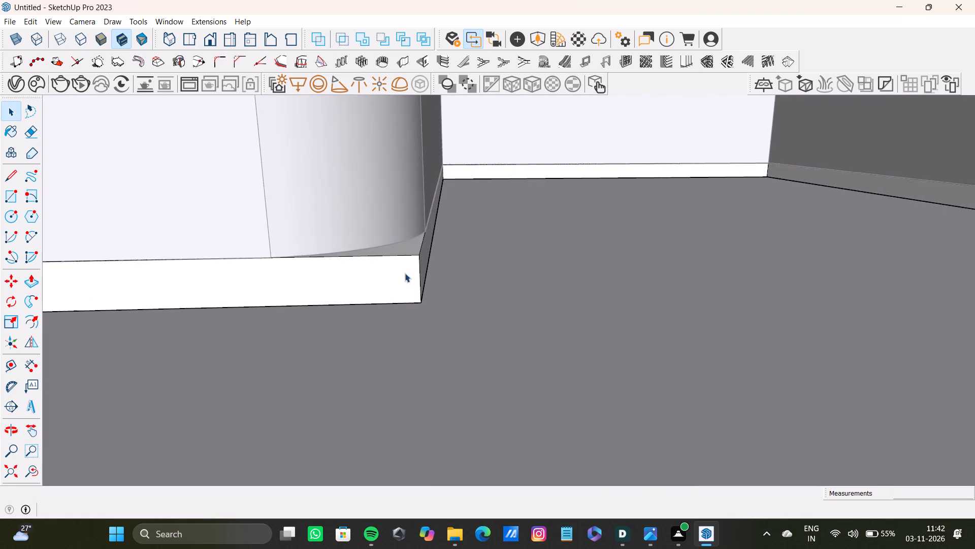
pyautogui.click(423, 278)
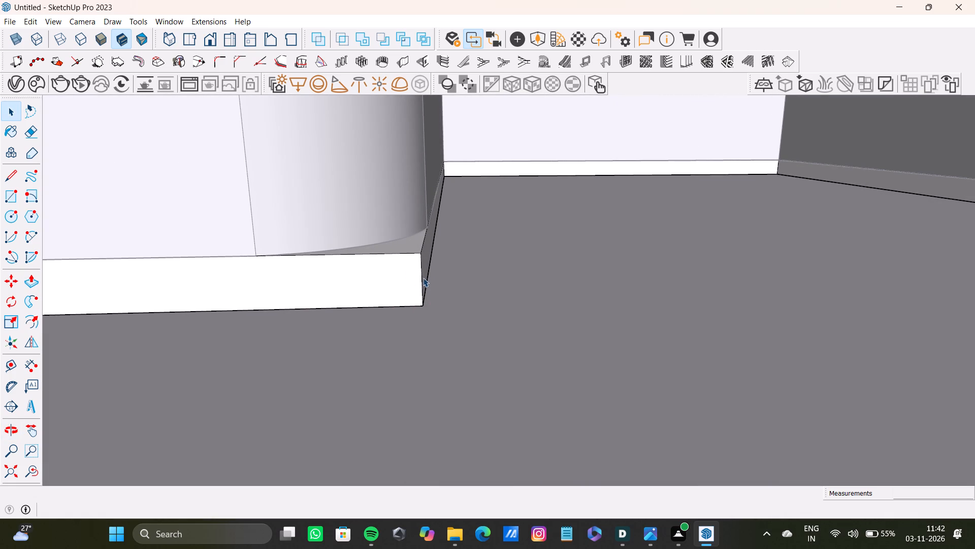
pyautogui.doubleClick(426, 261)
pyautogui.doubleClick(425, 265)
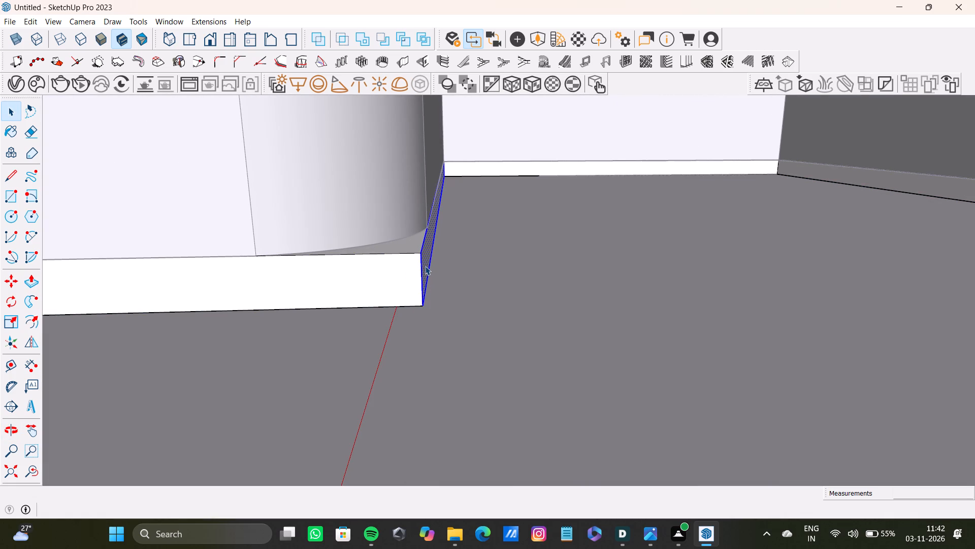
pyautogui.press('p')
pyautogui.moveTo(425, 266); pyautogui.dragTo(253, 256)
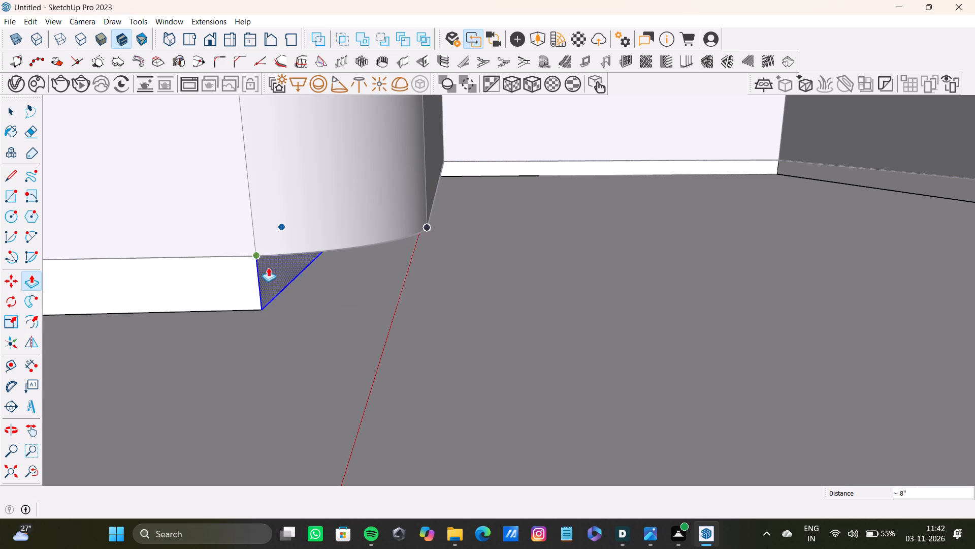
pyautogui.press('space')
# Examine the recessed base beneath the rounded counter leg from several sides and exit the base group.
pyautogui.scroll(-20, 307, 267)
pyautogui.scroll(-5, 307, 267)
pyautogui.moveTo(342, 334); pyautogui.dragTo(545, 291, button='middle')
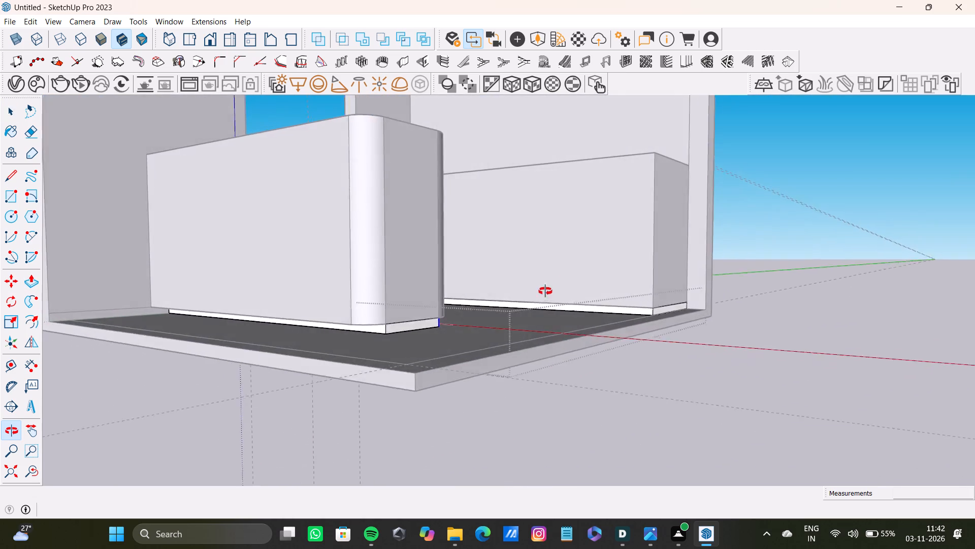
pyautogui.moveTo(545, 291); pyautogui.dragTo(307, 286, button='middle')
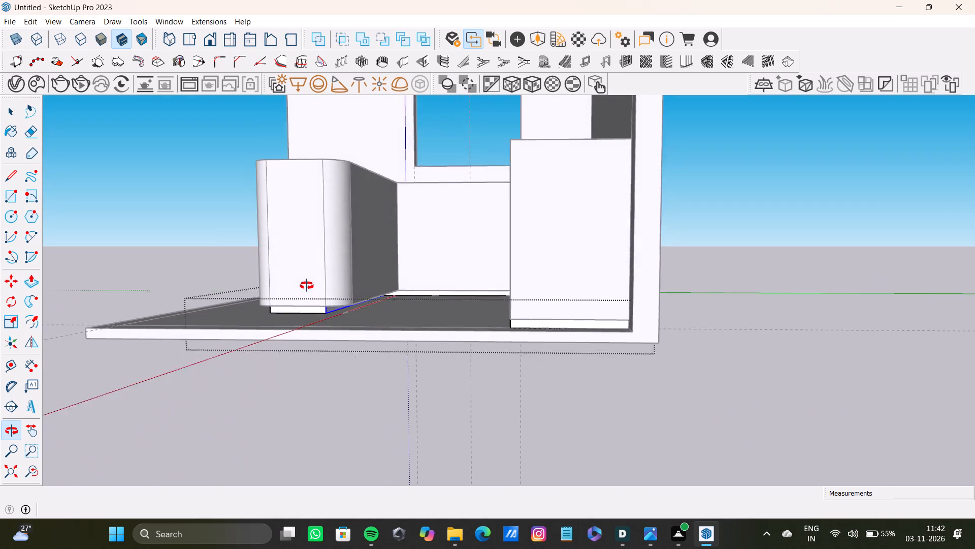
pyautogui.moveTo(307, 286); pyautogui.dragTo(307, 298, button='middle')
pyautogui.scroll(15, 311, 306)
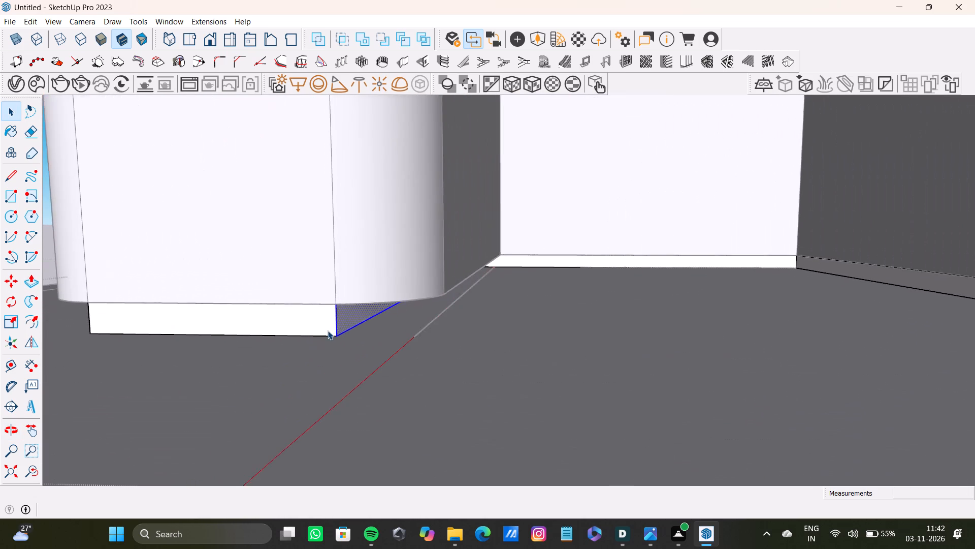
pyautogui.scroll(-14, 324, 330)
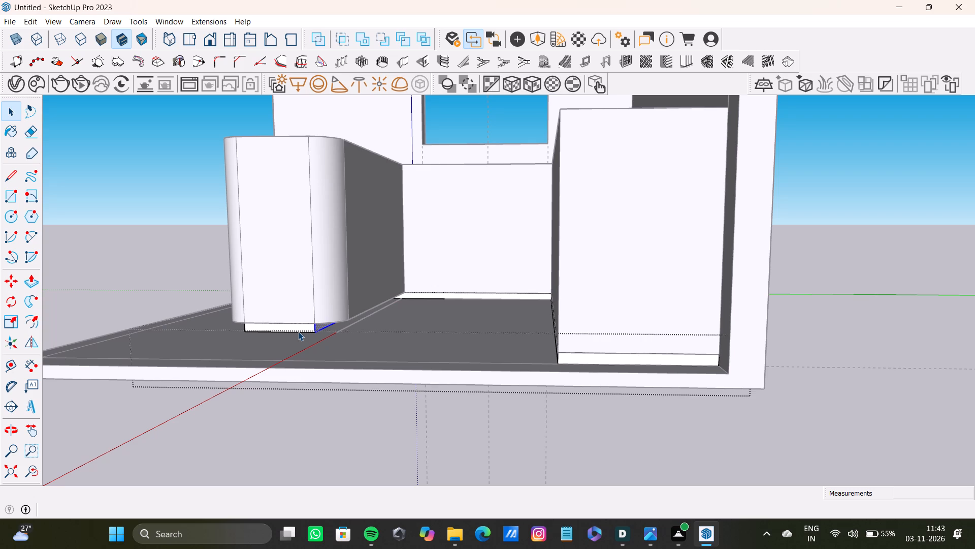
pyautogui.scroll(-13, 257, 388)
pyautogui.scroll(-20, 297, 255)
pyautogui.scroll(-4, 297, 255)
pyautogui.press('space')
pyautogui.press('space')
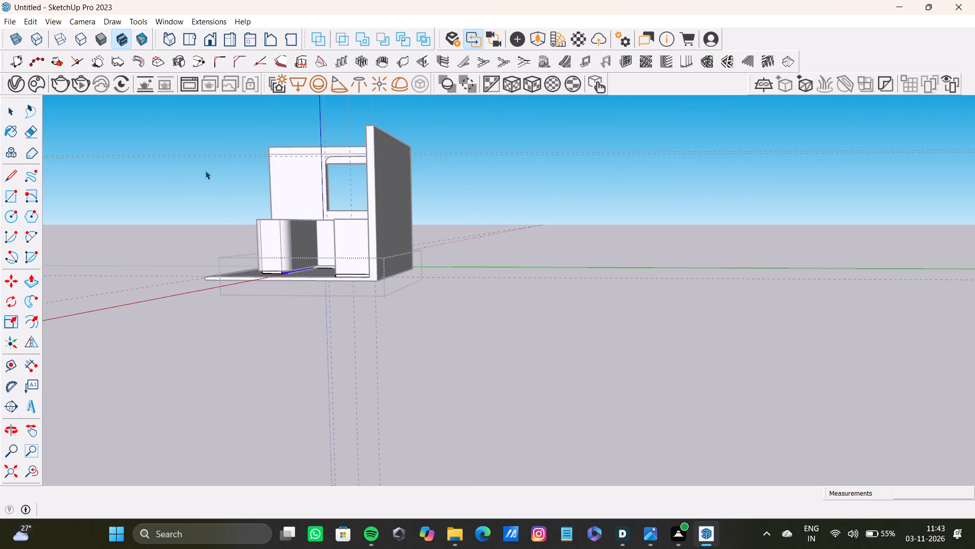
pyautogui.click(205, 170)
pyautogui.scroll(-4, 223, 175)
pyautogui.moveTo(270, 252); pyautogui.dragTo(377, 259, button='middle')
pyautogui.click(411, 176)
# Draw a 2-point arc of about 6 11/16" radius across the front inner corner of the opposite counter leg's top face.
pyautogui.scroll(9, 265, 260)
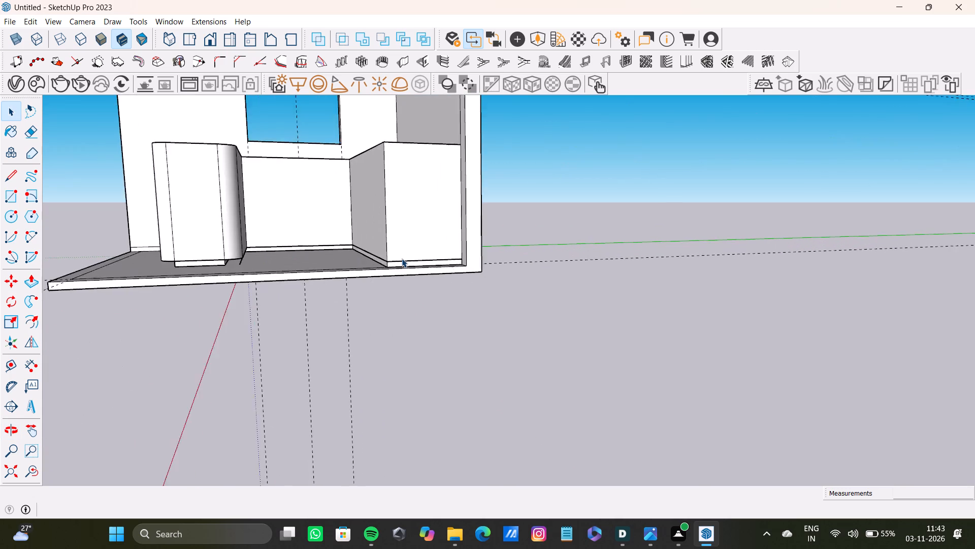
pyautogui.scroll(13, 402, 258)
pyautogui.scroll(-11, 379, 249)
pyautogui.keyDown('shift'); pyautogui.moveTo(367, 215); pyautogui.dragTo(343, 353, button='middle'); pyautogui.keyUp('shift')
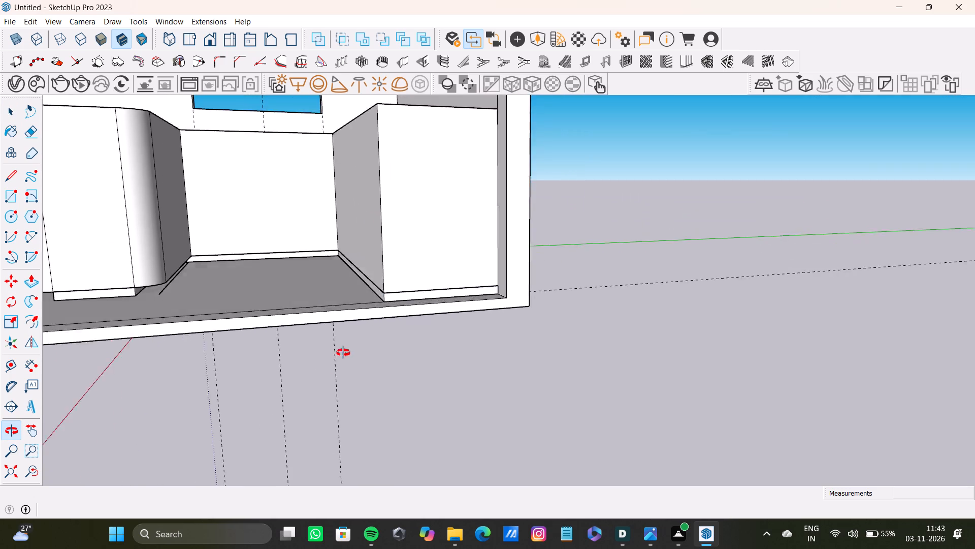
pyautogui.keyDown('shift'); pyautogui.moveTo(343, 353); pyautogui.dragTo(327, 422, button='middle'); pyautogui.keyUp('shift')
pyautogui.press('a')
pyautogui.scroll(7, 322, 277)
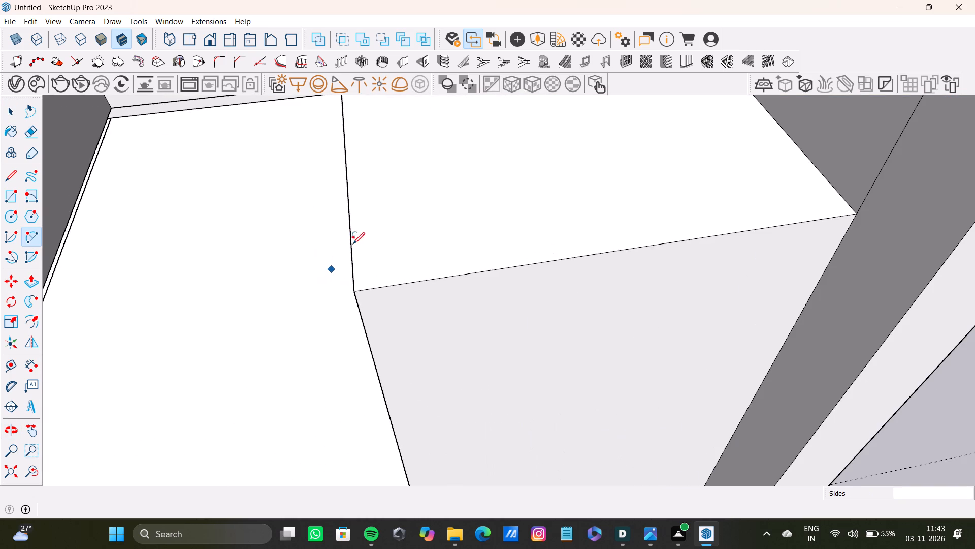
pyautogui.click(351, 232)
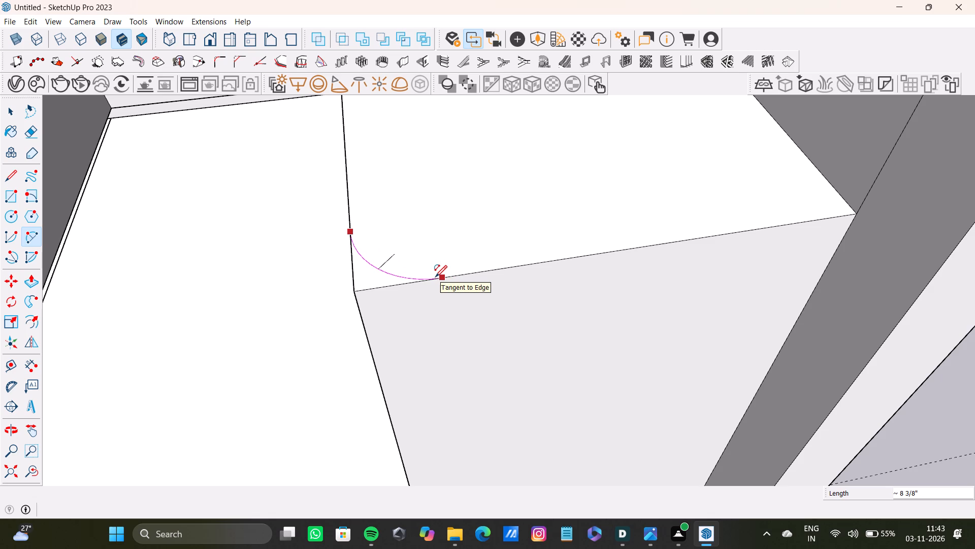
pyautogui.press('space')
pyautogui.press('a')
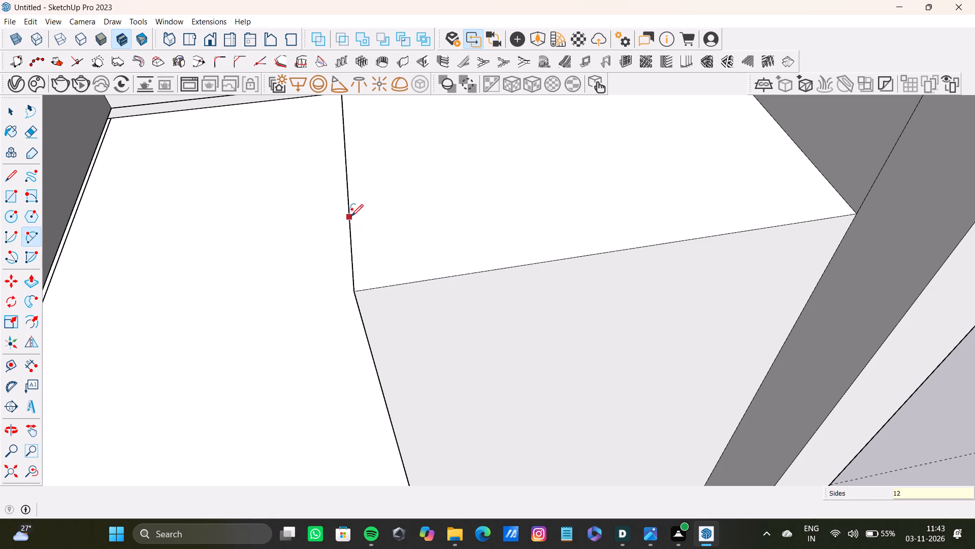
pyautogui.click(351, 215)
pyautogui.click(474, 273)
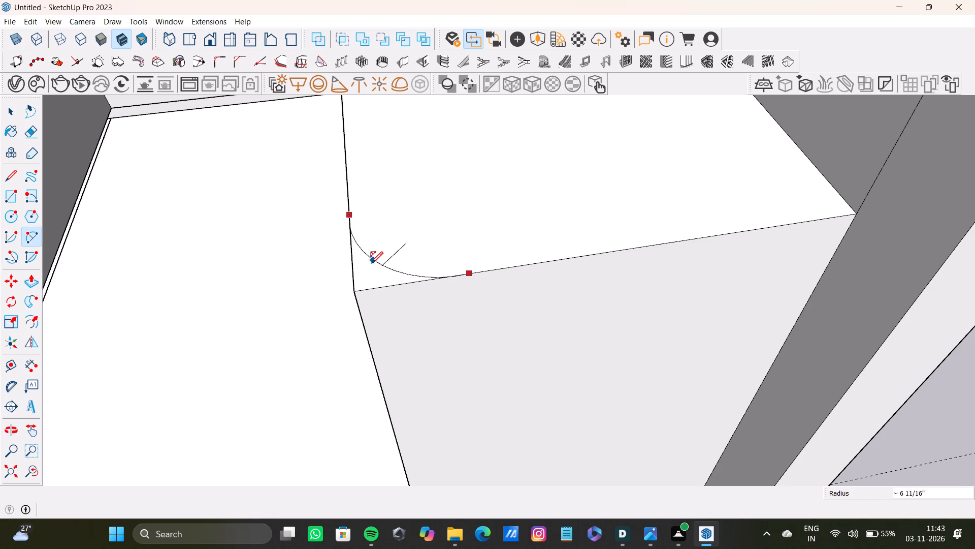
pyautogui.click(385, 259)
# Draw a 2-point arc across the front outer, wall-side corner of the same counter leg's top face.
pyautogui.scroll(-9, 415, 248)
pyautogui.scroll(1, 471, 241)
pyautogui.moveTo(471, 241); pyautogui.dragTo(409, 322, button='middle')
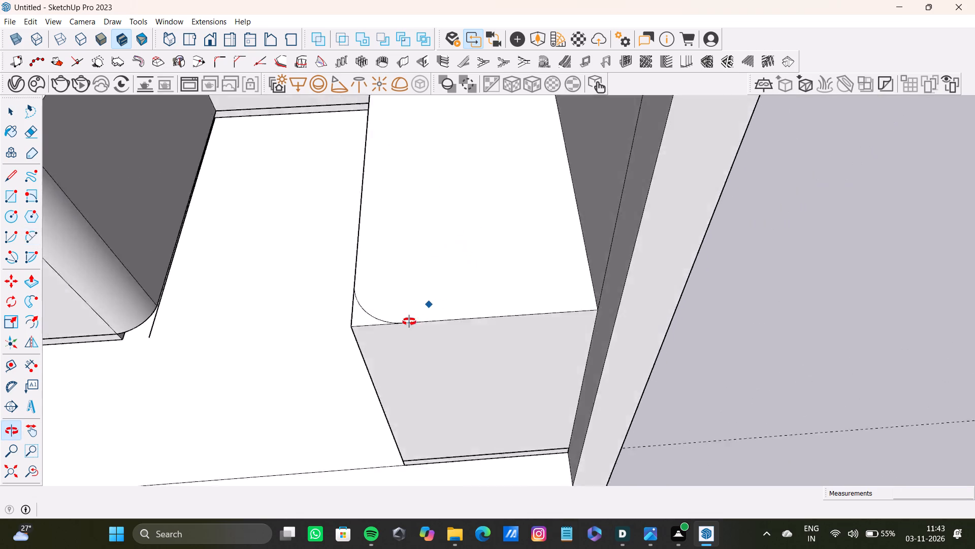
pyautogui.moveTo(409, 322); pyautogui.dragTo(415, 322, button='middle')
pyautogui.scroll(7, 568, 300)
pyautogui.click(529, 324)
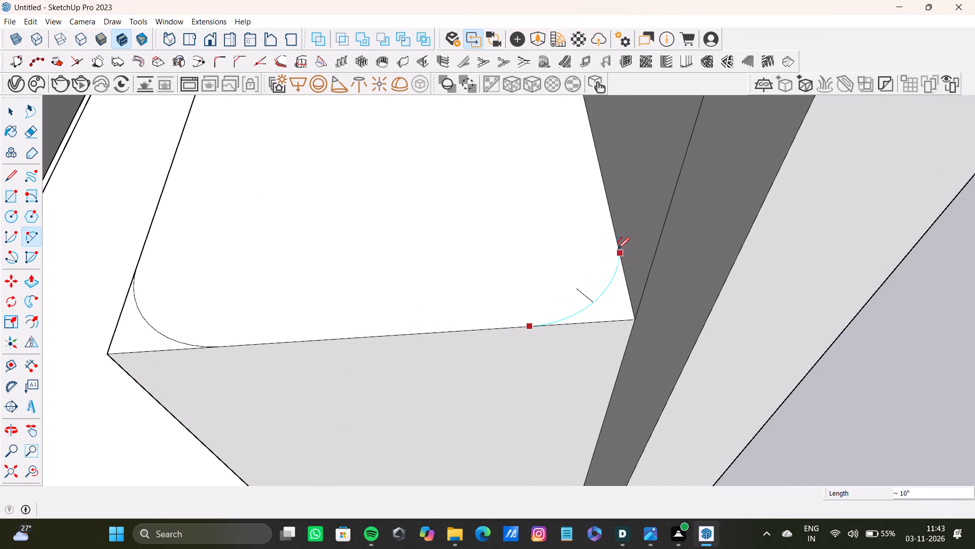
pyautogui.click(619, 246)
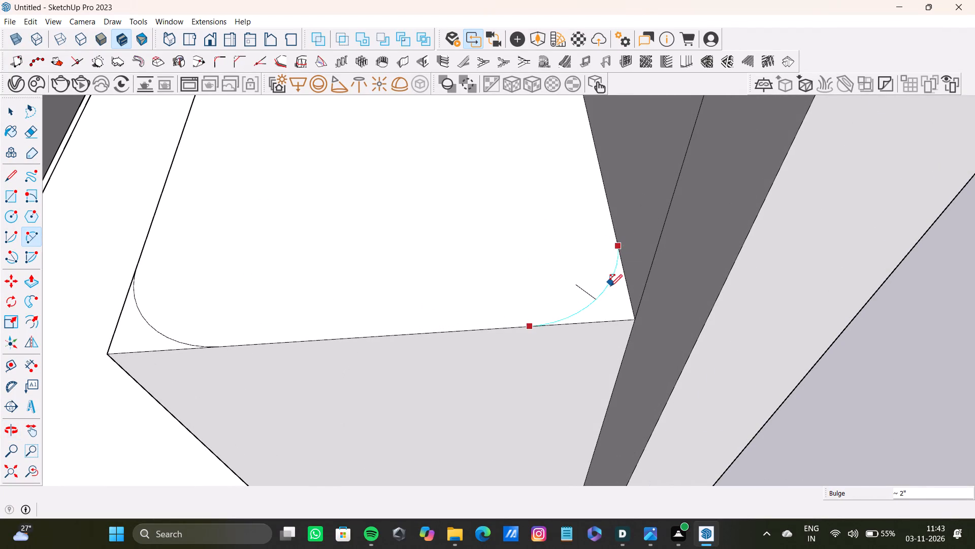
pyautogui.click(610, 286)
pyautogui.press('space')
# Push/Pull the cut-off inner corner face down to the base, rounding the leg's inner vertical edge.
pyautogui.scroll(-13, 391, 306)
pyautogui.keyDown('shift'); pyautogui.moveTo(391, 302); pyautogui.dragTo(560, 223, button='middle'); pyautogui.keyUp('shift')
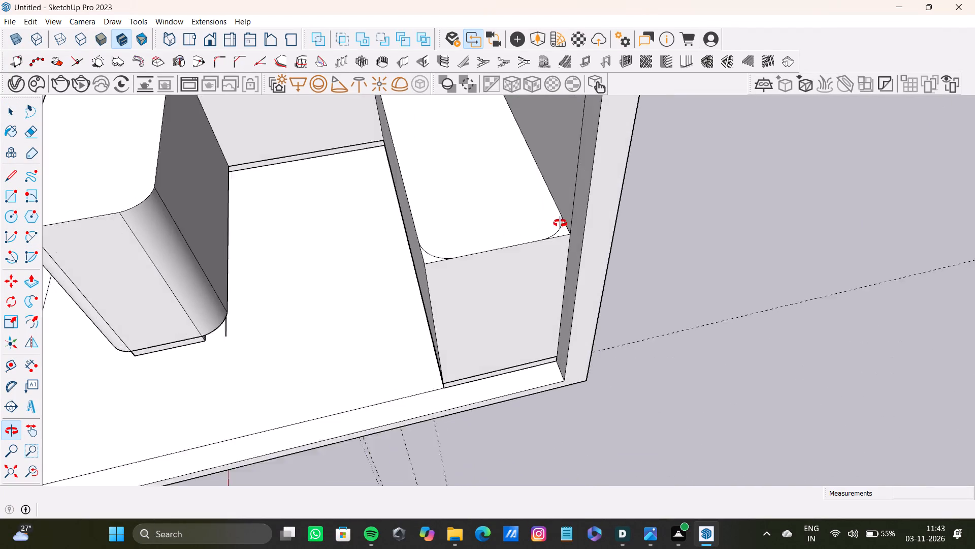
pyautogui.keyDown('shift'); pyautogui.moveTo(560, 223); pyautogui.dragTo(565, 222, button='middle'); pyautogui.keyUp('shift')
pyautogui.scroll(9, 445, 255)
pyautogui.press('space')
pyautogui.click(421, 264)
pyautogui.press('p')
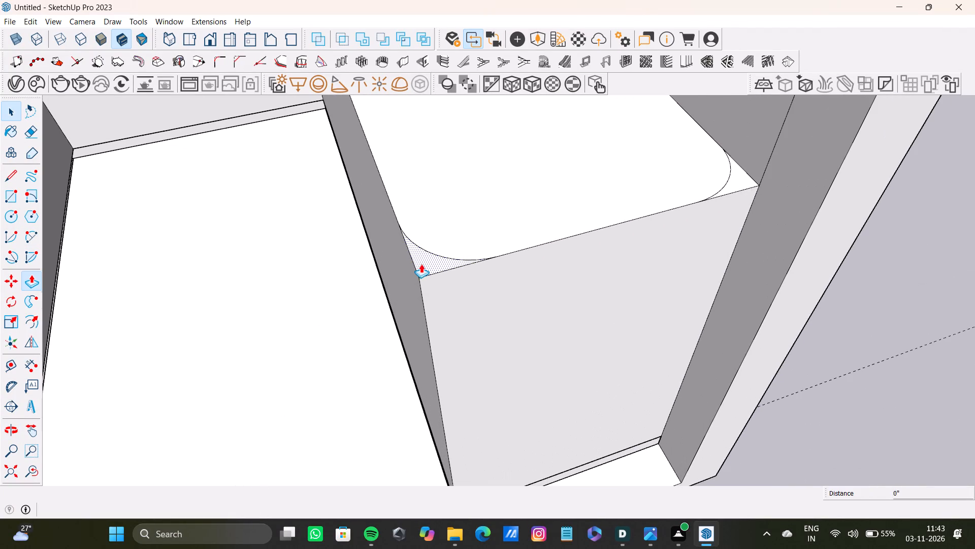
pyautogui.moveTo(421, 264); pyautogui.dragTo(431, 345)
pyautogui.scroll(-4, 431, 345)
pyautogui.moveTo(431, 344); pyautogui.dragTo(429, 258, button='middle')
pyautogui.moveTo(428, 259); pyautogui.dragTo(429, 425)
# Push/Pull the cut-off wall-side corner face down to the base, rounding the counter leg's outer vertical edge.
pyautogui.moveTo(542, 253); pyautogui.dragTo(481, 233, button='middle')
pyautogui.moveTo(642, 159); pyautogui.dragTo(608, 383)
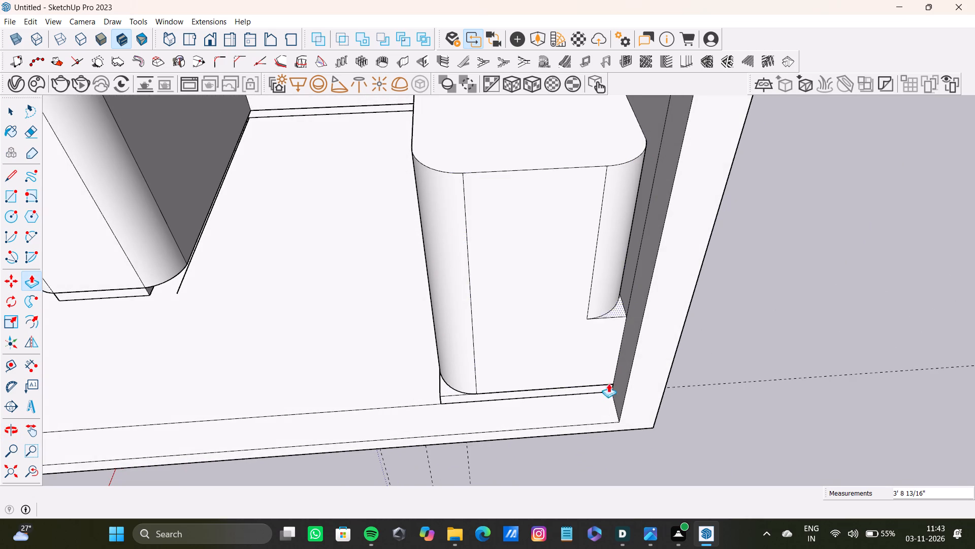
pyautogui.moveTo(608, 383); pyautogui.dragTo(602, 422)
# Open the base group and Push/Pull the base's inner side face under this leg inward to the end of the rounded corner.
pyautogui.scroll(9, 439, 399)
pyautogui.moveTo(440, 386); pyautogui.dragTo(640, 332, button='middle')
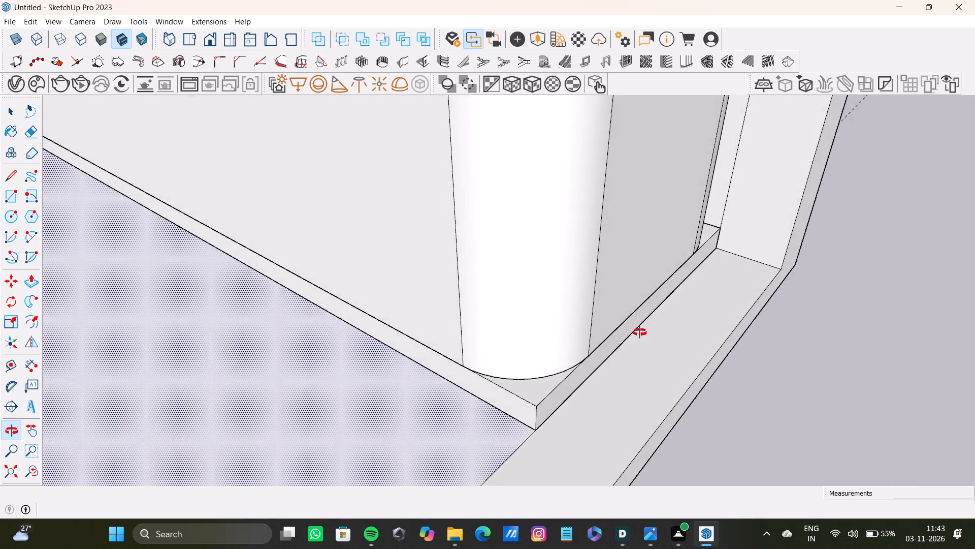
pyautogui.moveTo(640, 332); pyautogui.dragTo(635, 325, button='middle')
pyautogui.press('space')
pyautogui.click(483, 389)
pyautogui.click(490, 391)
pyautogui.click(493, 393)
pyautogui.doubleClick(498, 400)
pyautogui.tripleClick(502, 401)
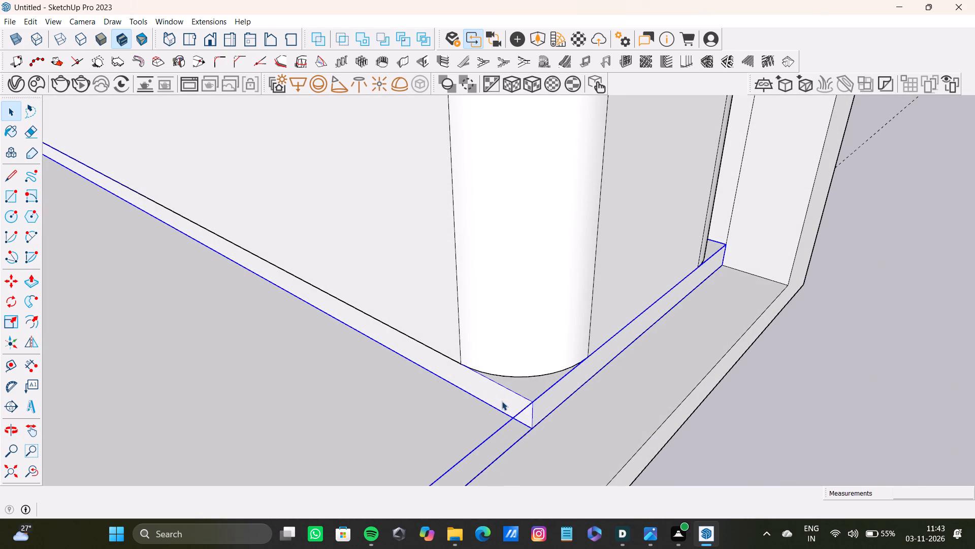
pyautogui.doubleClick(503, 401)
pyautogui.doubleClick(512, 408)
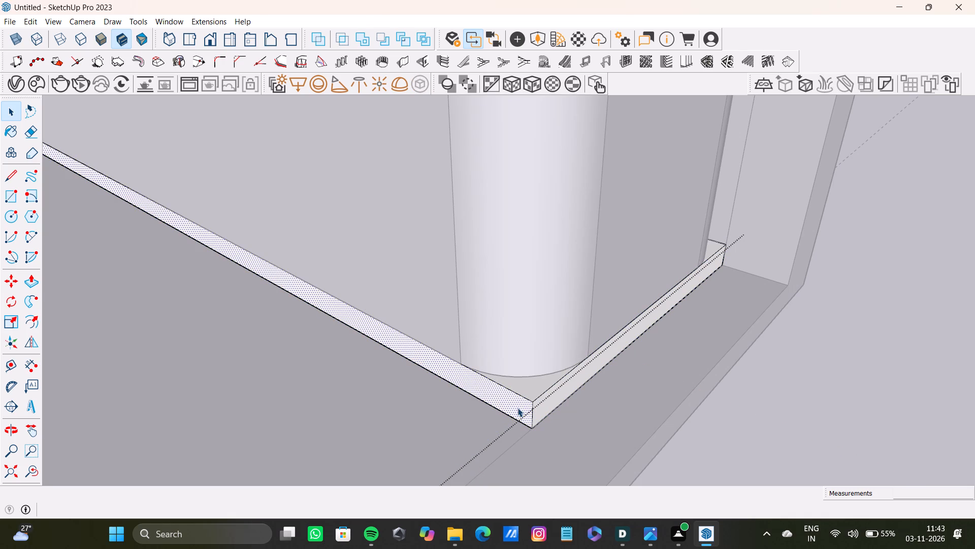
pyautogui.press('p')
pyautogui.moveTo(478, 401); pyautogui.dragTo(562, 371)
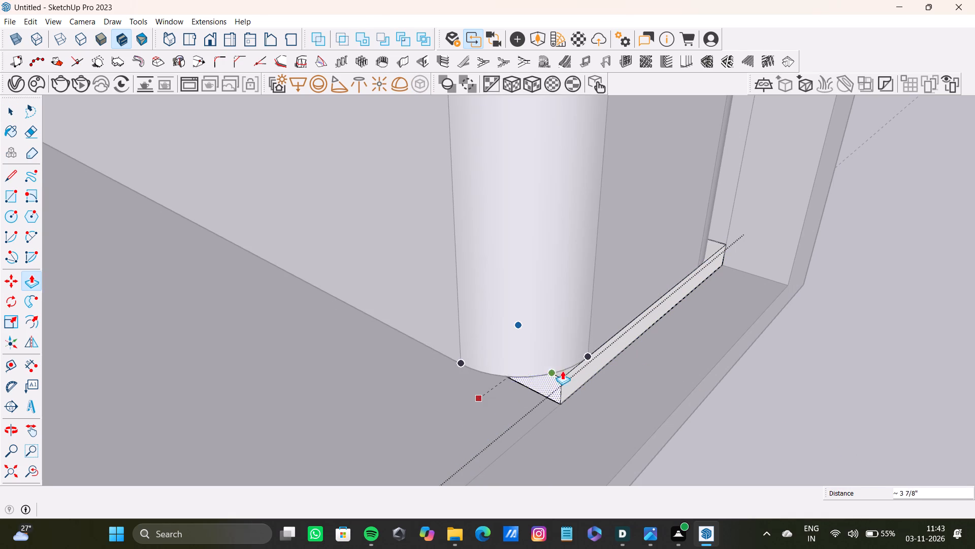
pyautogui.moveTo(562, 371); pyautogui.dragTo(586, 354)
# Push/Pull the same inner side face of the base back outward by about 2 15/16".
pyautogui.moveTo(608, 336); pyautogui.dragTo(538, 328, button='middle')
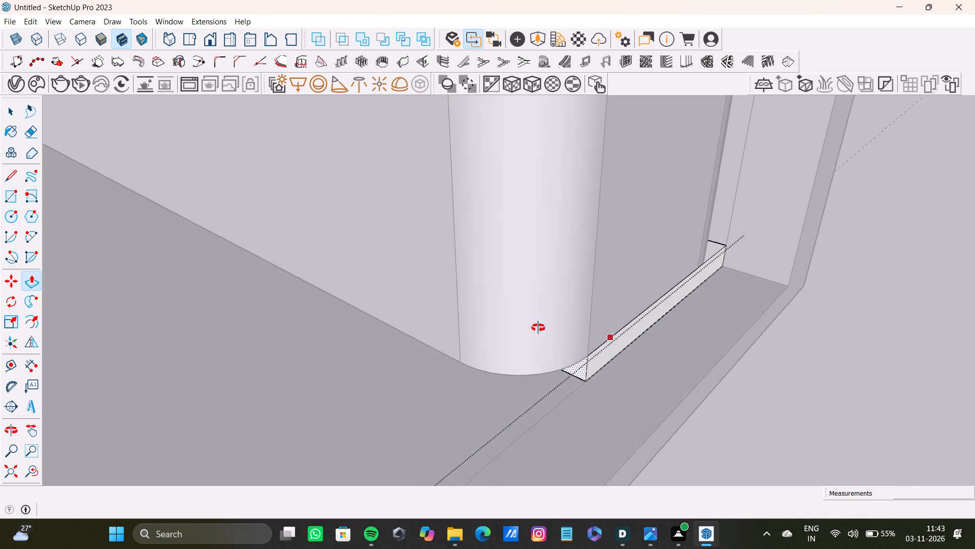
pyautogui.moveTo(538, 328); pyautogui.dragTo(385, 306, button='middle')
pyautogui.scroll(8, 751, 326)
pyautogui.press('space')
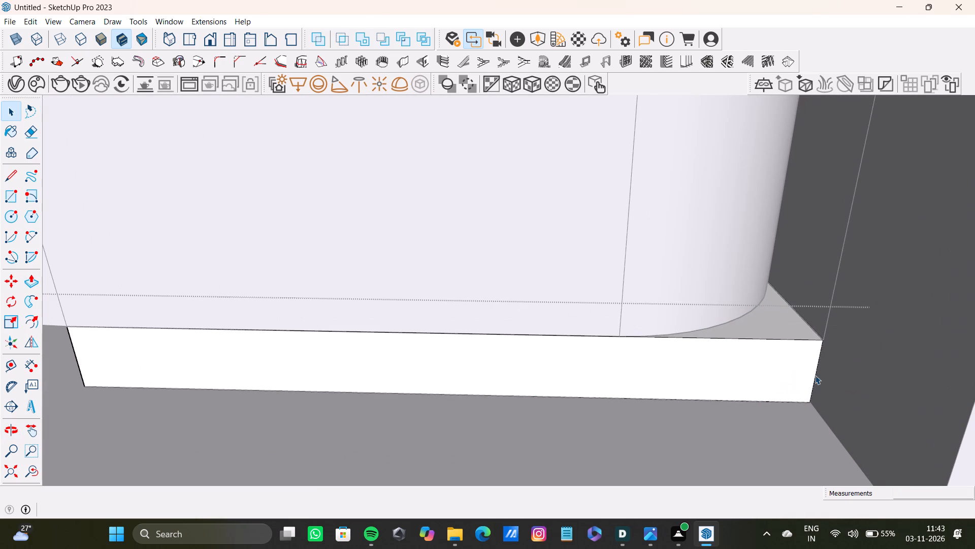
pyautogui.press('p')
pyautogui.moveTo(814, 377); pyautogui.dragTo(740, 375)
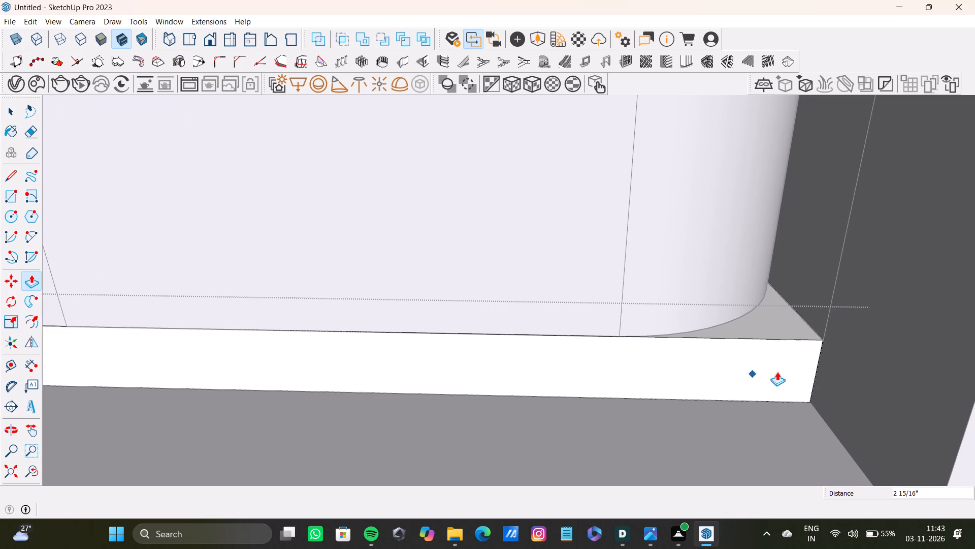
# Examine the bases under both counter legs from the front and from low angles, and exit the base group.
pyautogui.scroll(-20, 779, 370)
pyautogui.scroll(-7, 779, 370)
pyautogui.moveTo(701, 363); pyautogui.dragTo(844, 339, button='middle')
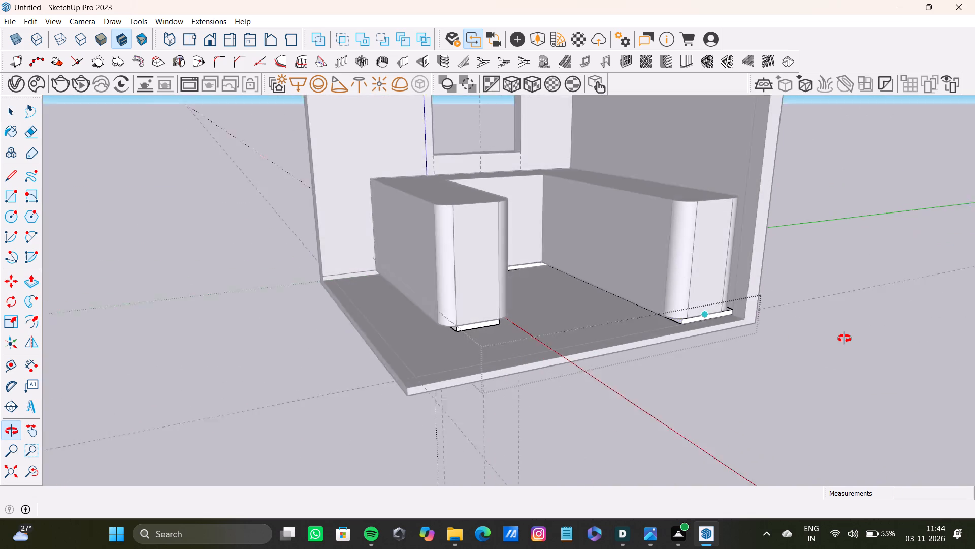
pyautogui.moveTo(844, 339); pyautogui.dragTo(848, 338, button='middle')
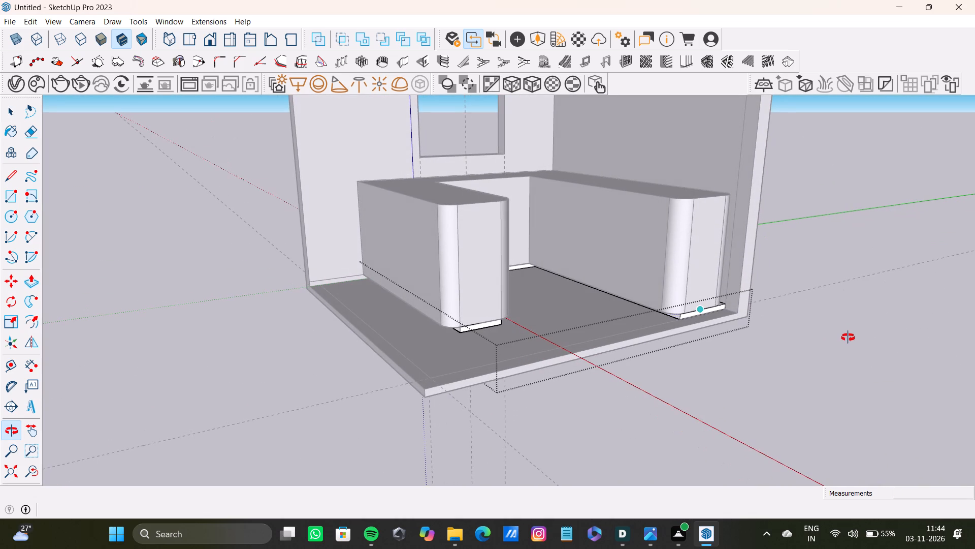
pyautogui.moveTo(848, 338); pyautogui.dragTo(851, 332, button='middle')
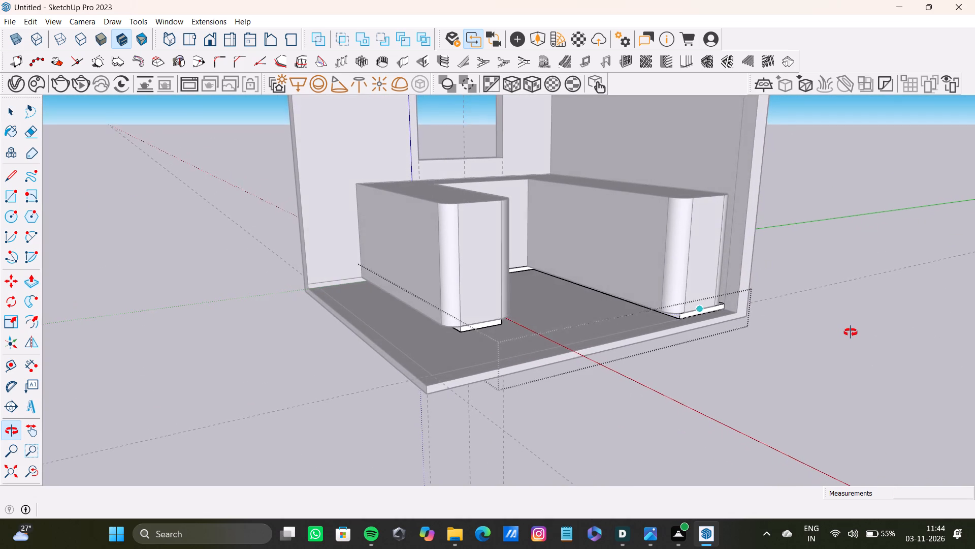
pyautogui.moveTo(851, 332); pyautogui.dragTo(762, 346, button='middle')
pyautogui.press('space')
pyautogui.click(876, 281)
pyautogui.scroll(5, 718, 333)
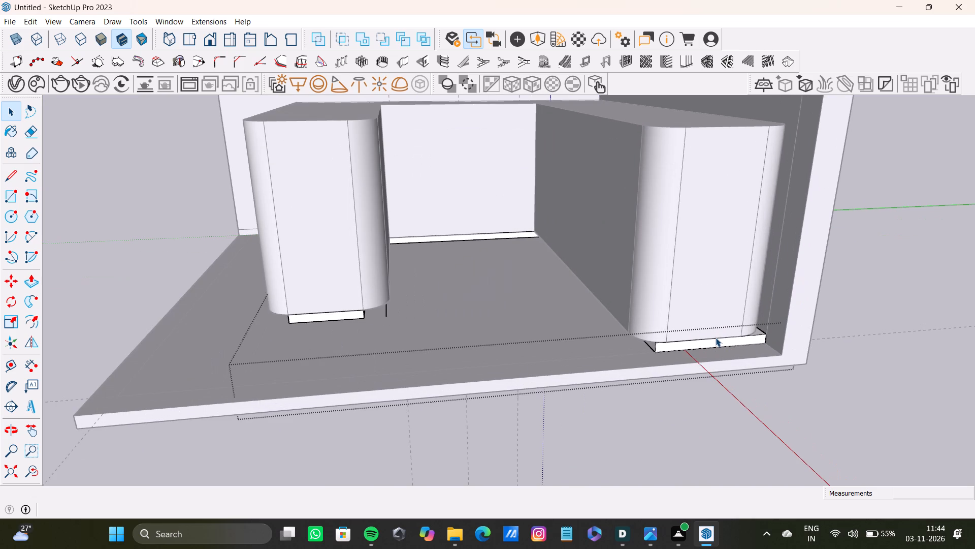
pyautogui.press('space')
pyautogui.scroll(-8, 600, 315)
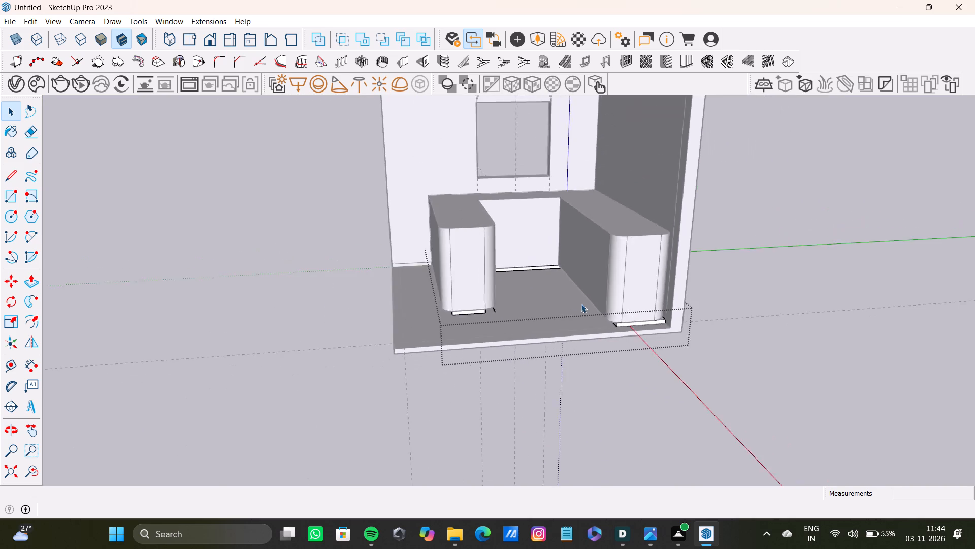
pyautogui.scroll(-4, 581, 303)
pyautogui.moveTo(581, 302); pyautogui.dragTo(548, 259, button='middle')
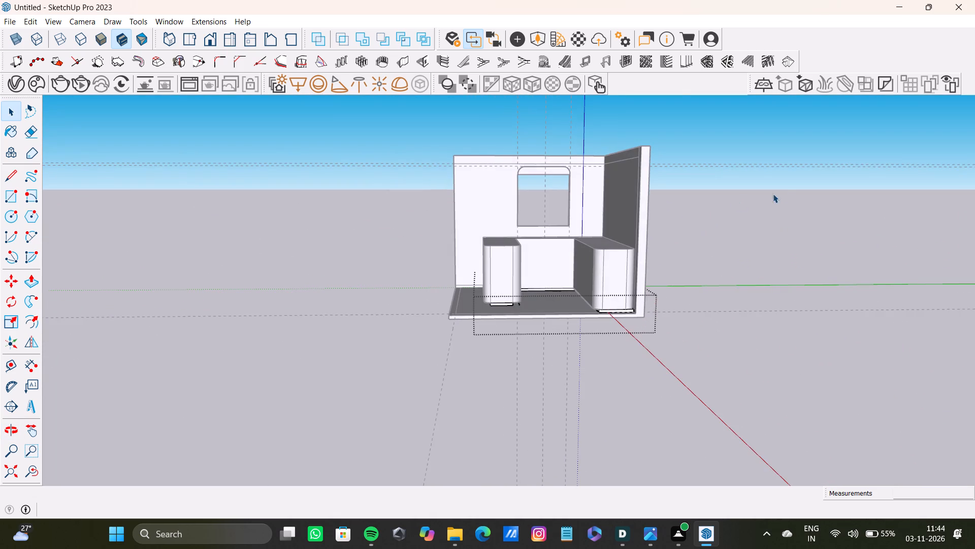
pyautogui.click(782, 190)
pyautogui.press('space')
pyautogui.scroll(5, 592, 303)
pyautogui.scroll(-4, 604, 280)
pyautogui.moveTo(609, 277); pyautogui.dragTo(606, 224, button='middle')
pyautogui.scroll(4, 636, 295)
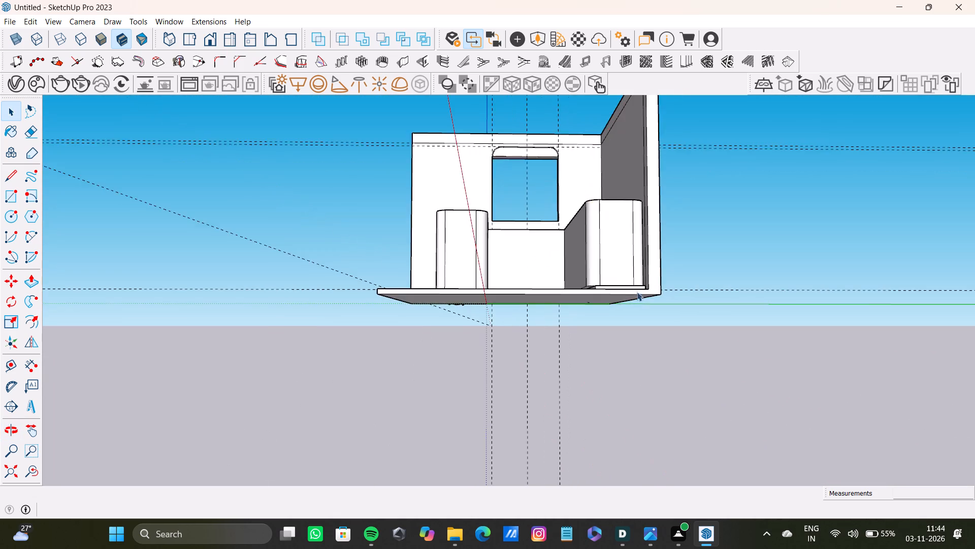
pyautogui.scroll(20, 637, 292)
pyautogui.scroll(7, 637, 292)
pyautogui.scroll(-2, 679, 274)
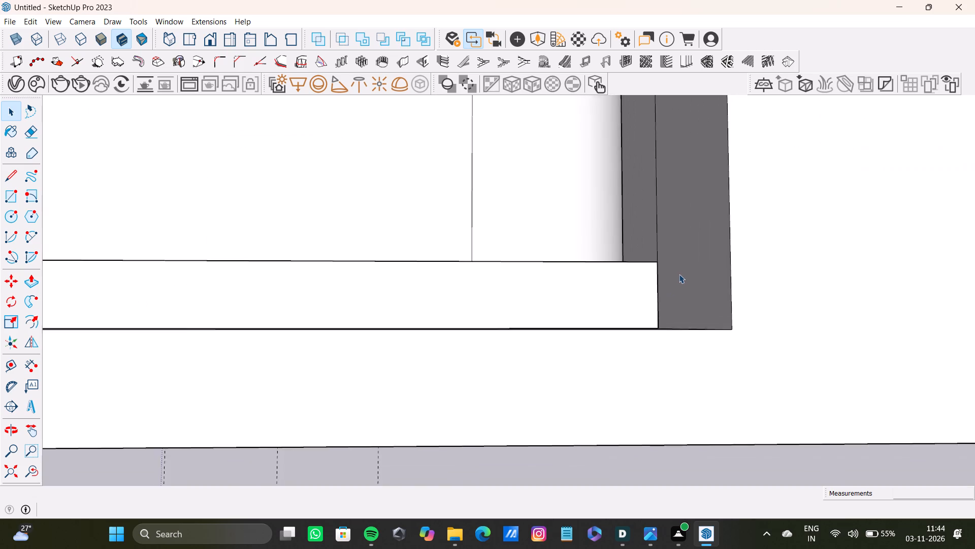
pyautogui.scroll(-13, 679, 274)
pyautogui.moveTo(677, 259); pyautogui.dragTo(683, 356, button='middle')
pyautogui.scroll(-1, 679, 354)
pyautogui.scroll(1, 679, 364)
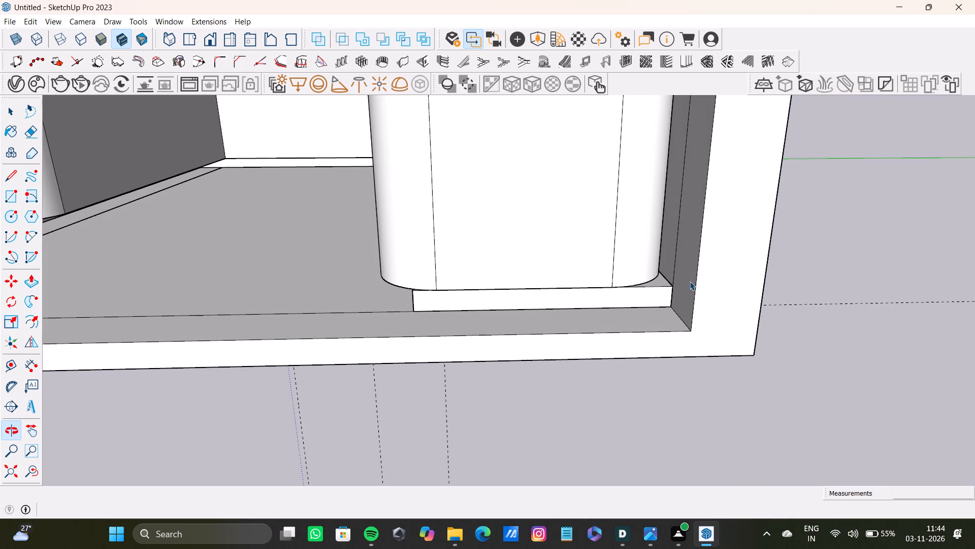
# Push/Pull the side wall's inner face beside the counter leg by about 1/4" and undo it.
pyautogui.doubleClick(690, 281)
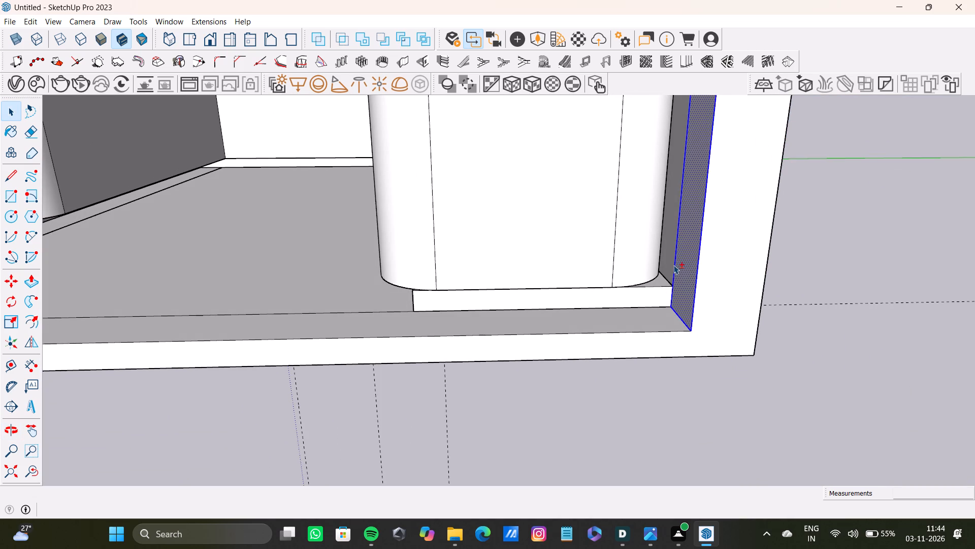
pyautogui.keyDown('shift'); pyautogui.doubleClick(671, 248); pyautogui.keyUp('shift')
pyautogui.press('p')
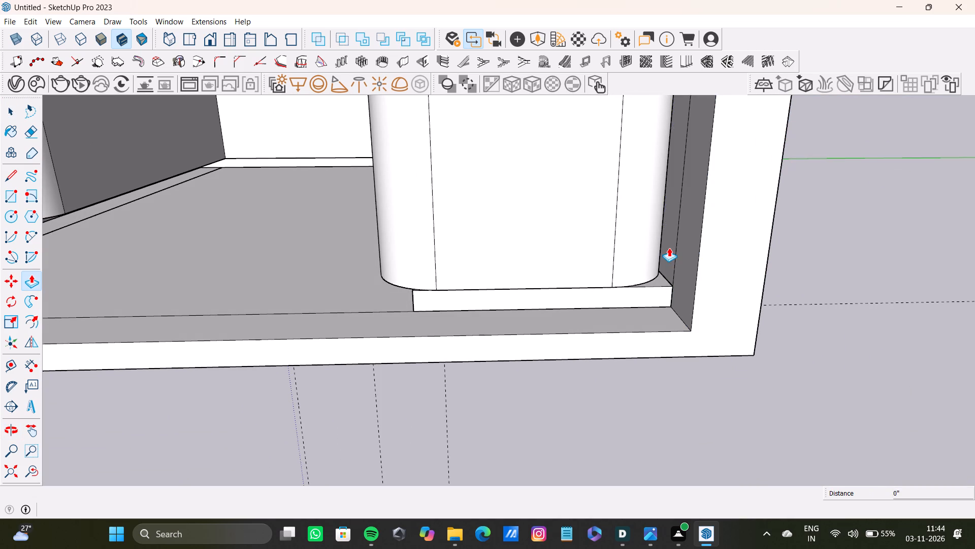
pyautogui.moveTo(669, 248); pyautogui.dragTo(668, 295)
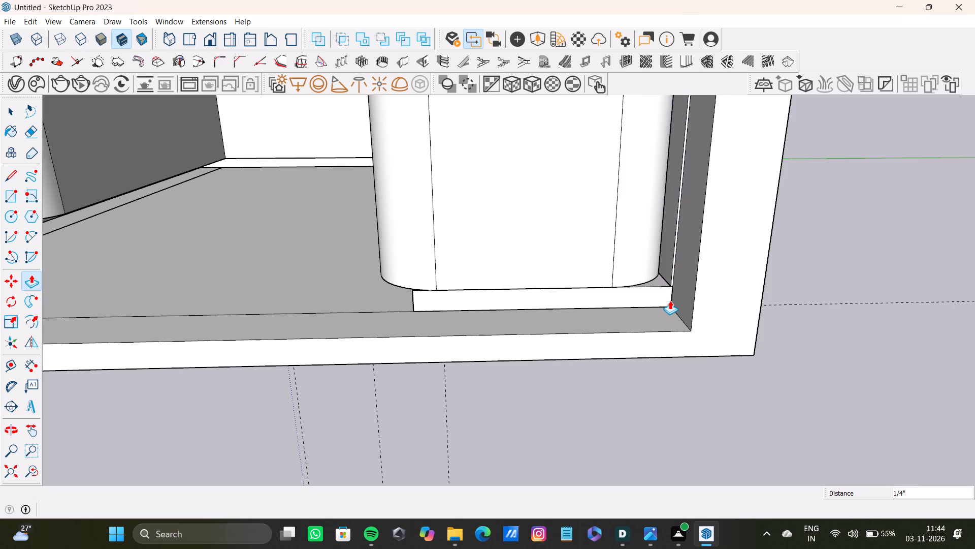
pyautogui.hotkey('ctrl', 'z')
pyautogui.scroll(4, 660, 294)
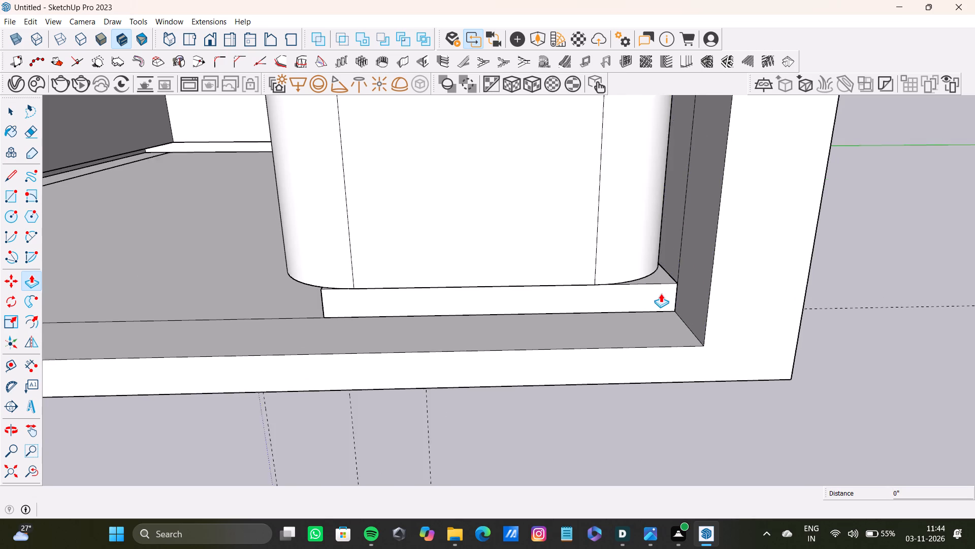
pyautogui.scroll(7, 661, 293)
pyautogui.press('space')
# Reopen the base group, Push/Pull the base's inner side face inward to the end of the leg's rounded corner, and exit the group.
pyautogui.scroll(-15, 664, 288)
pyautogui.keyDown('shift'); pyautogui.moveTo(525, 284); pyautogui.dragTo(686, 269, button='middle'); pyautogui.keyUp('shift')
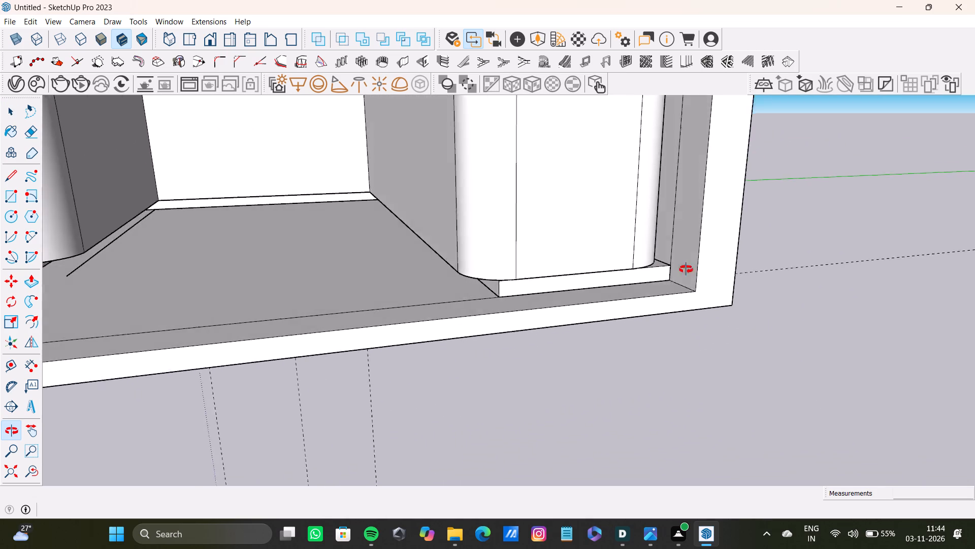
pyautogui.keyDown('shift'); pyautogui.moveTo(686, 269); pyautogui.dragTo(665, 264, button='middle'); pyautogui.keyUp('shift')
pyautogui.scroll(7, 482, 269)
pyautogui.tripleClick(501, 297)
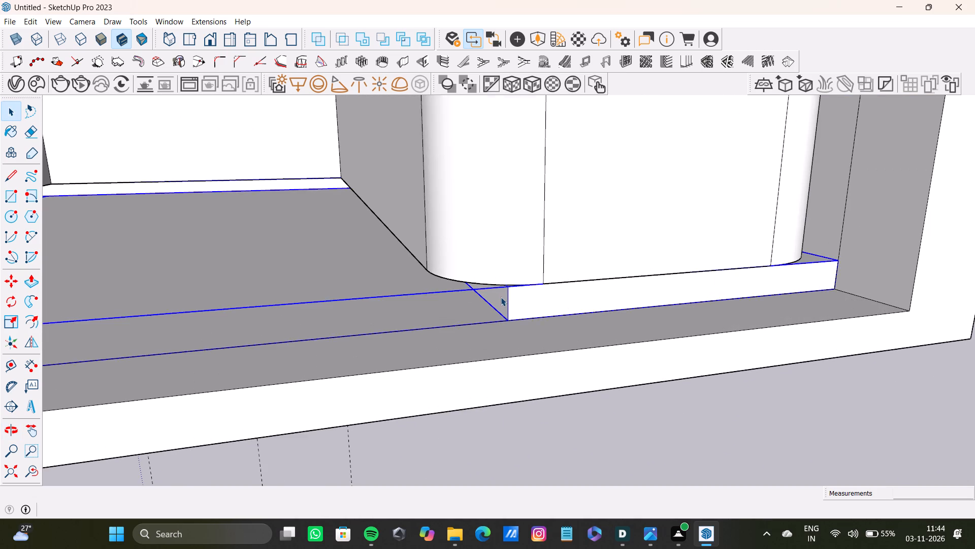
pyautogui.doubleClick(501, 297)
pyautogui.press('p')
pyautogui.moveTo(501, 297); pyautogui.dragTo(542, 278)
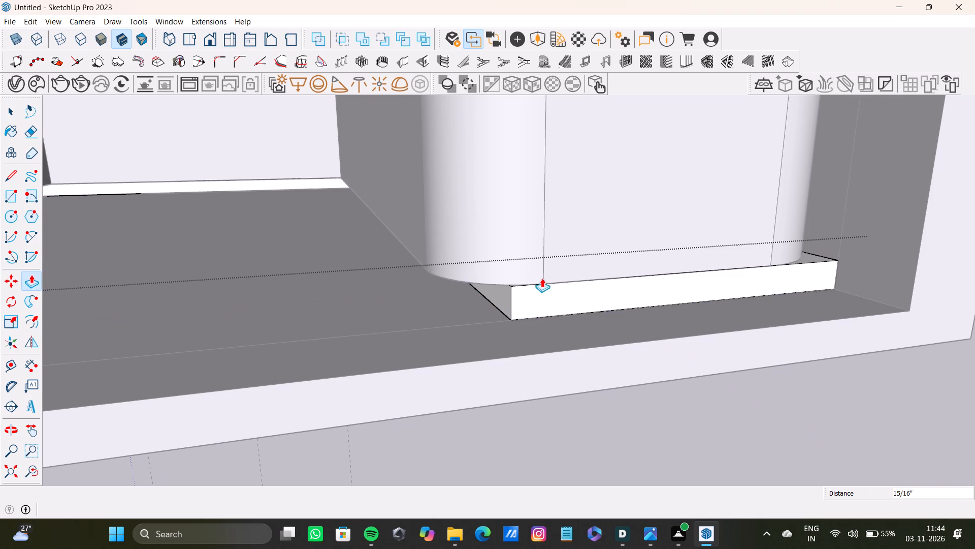
pyautogui.moveTo(542, 278); pyautogui.dragTo(545, 276)
pyautogui.scroll(-17, 528, 309)
pyautogui.press('space')
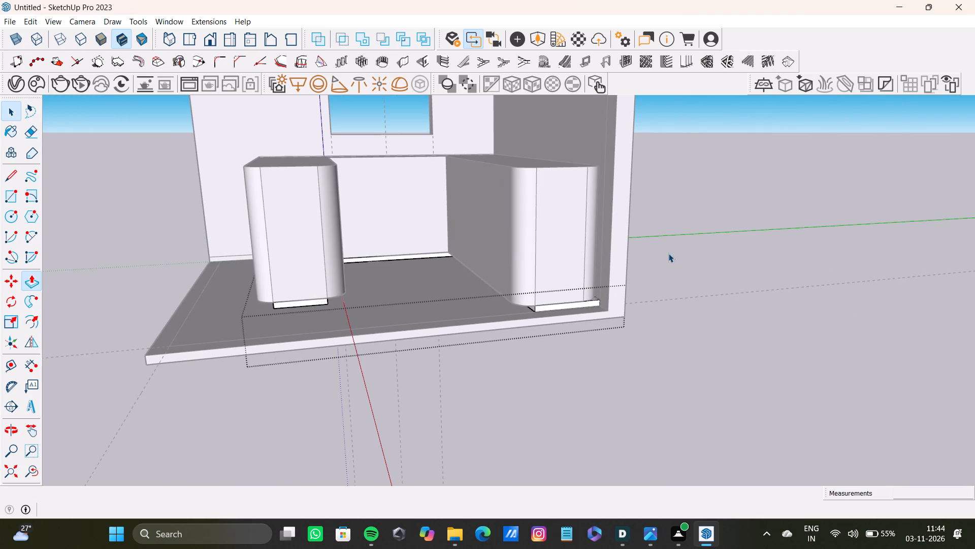
pyautogui.click(668, 253)
pyautogui.click(663, 181)
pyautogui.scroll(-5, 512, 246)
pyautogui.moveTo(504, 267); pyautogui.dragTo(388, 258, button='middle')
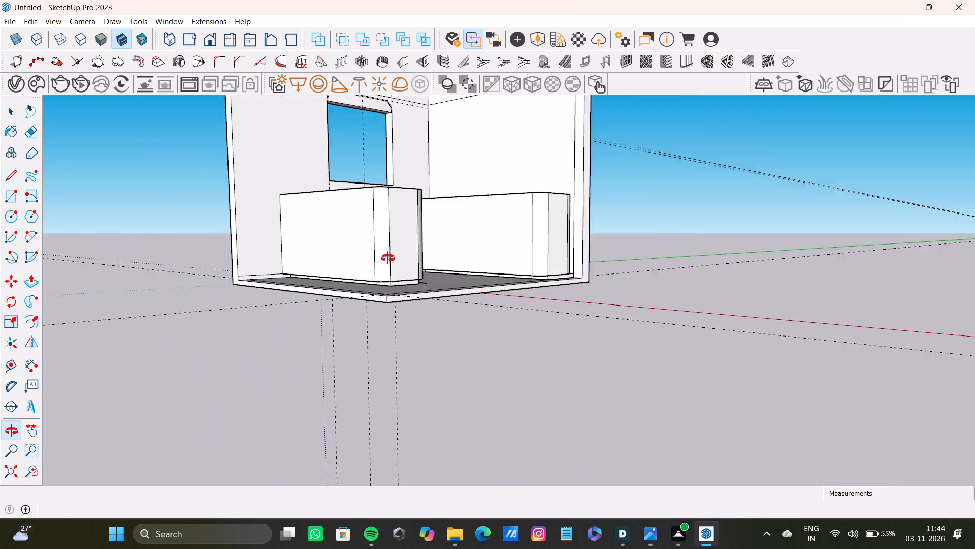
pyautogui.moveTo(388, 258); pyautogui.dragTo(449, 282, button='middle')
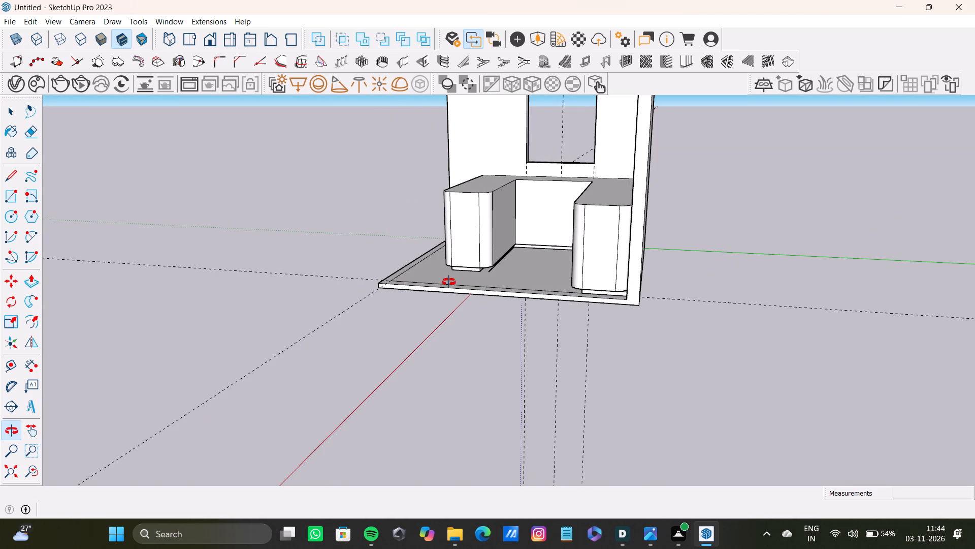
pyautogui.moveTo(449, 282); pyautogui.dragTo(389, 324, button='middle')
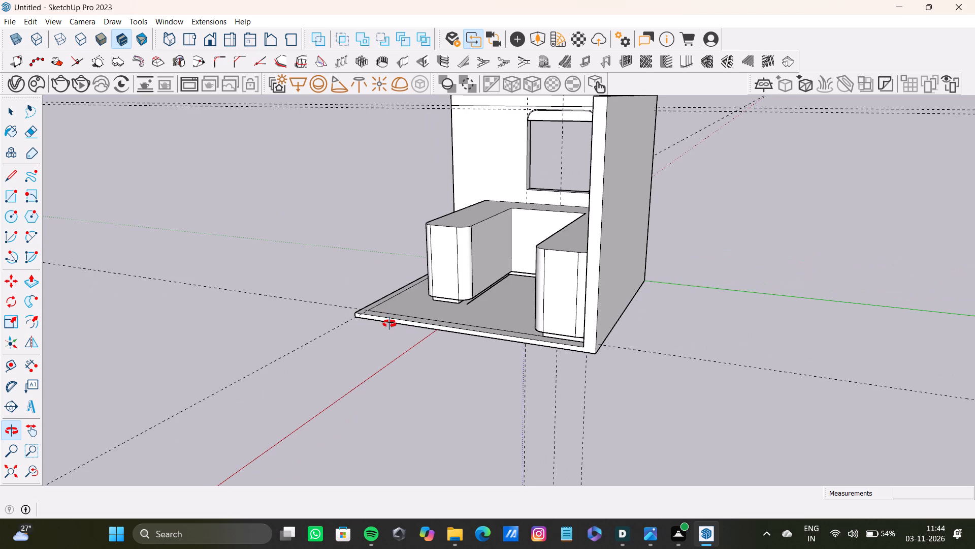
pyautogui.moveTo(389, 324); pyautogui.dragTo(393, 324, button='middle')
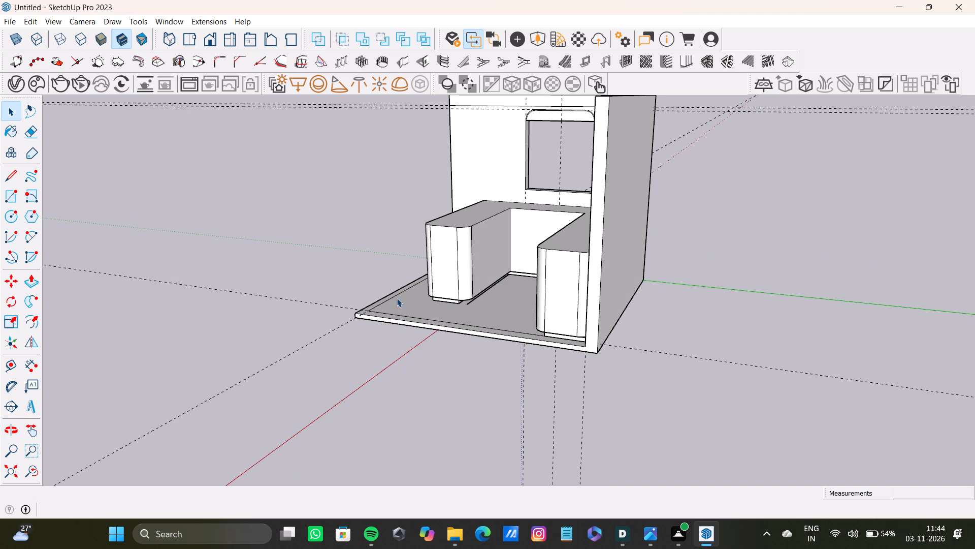
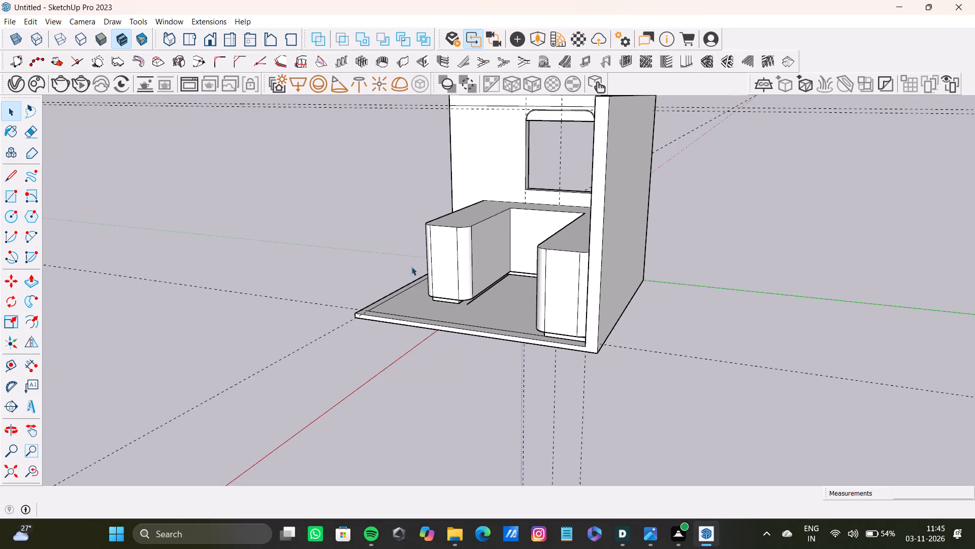
# Open the base group, delete the stray floor edge running beside the counter leg's inner side, and exit the group.
pyautogui.scroll(20, 478, 261)
pyautogui.scroll(13, 478, 261)
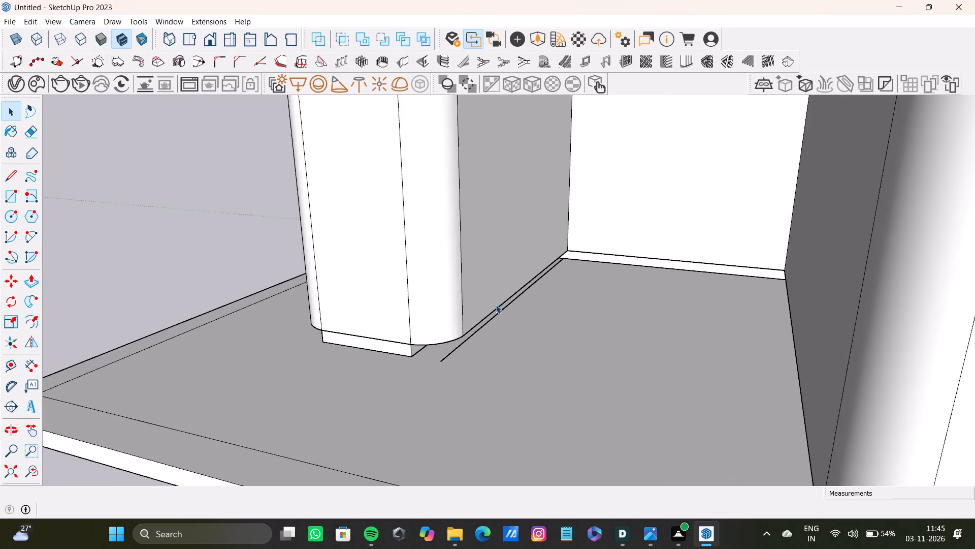
pyautogui.scroll(4, 496, 304)
pyautogui.moveTo(498, 306); pyautogui.dragTo(485, 274, button='middle')
pyautogui.scroll(4, 506, 341)
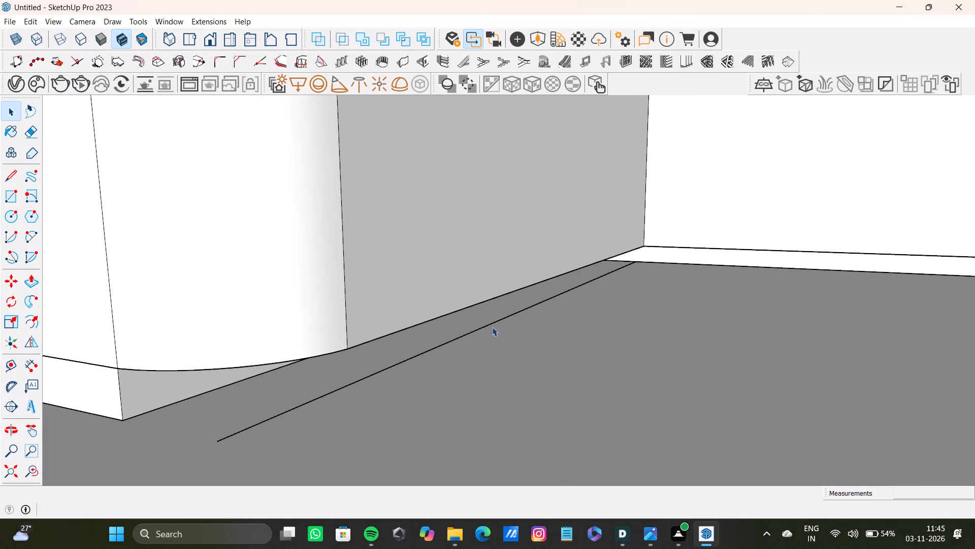
pyautogui.click(491, 324)
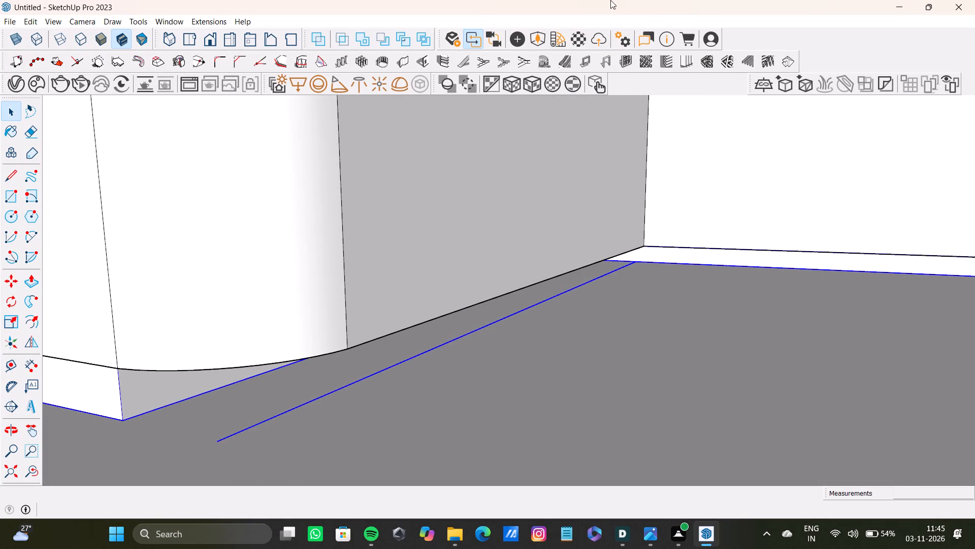
pyautogui.tripleClick(398, 362)
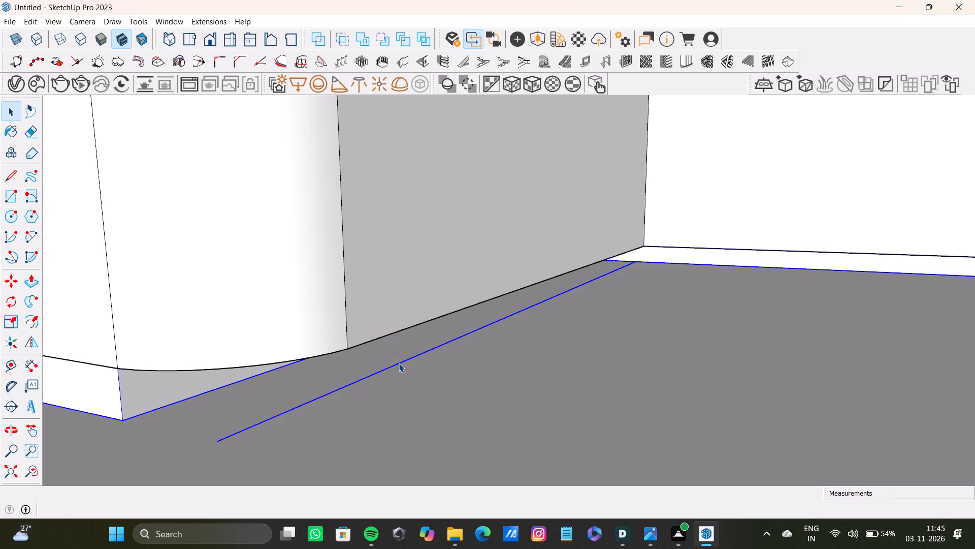
pyautogui.doubleClick(400, 363)
pyautogui.click(400, 363)
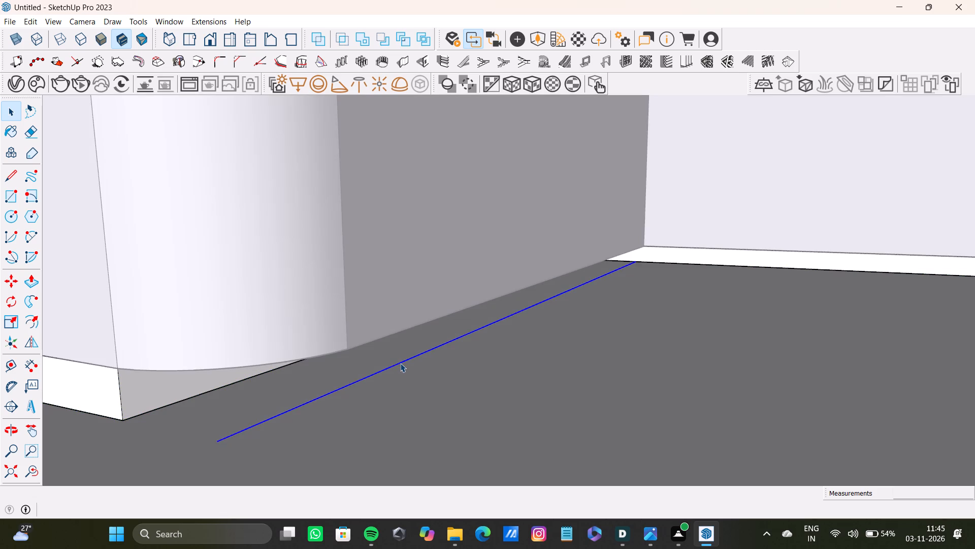
pyautogui.press('Delete')
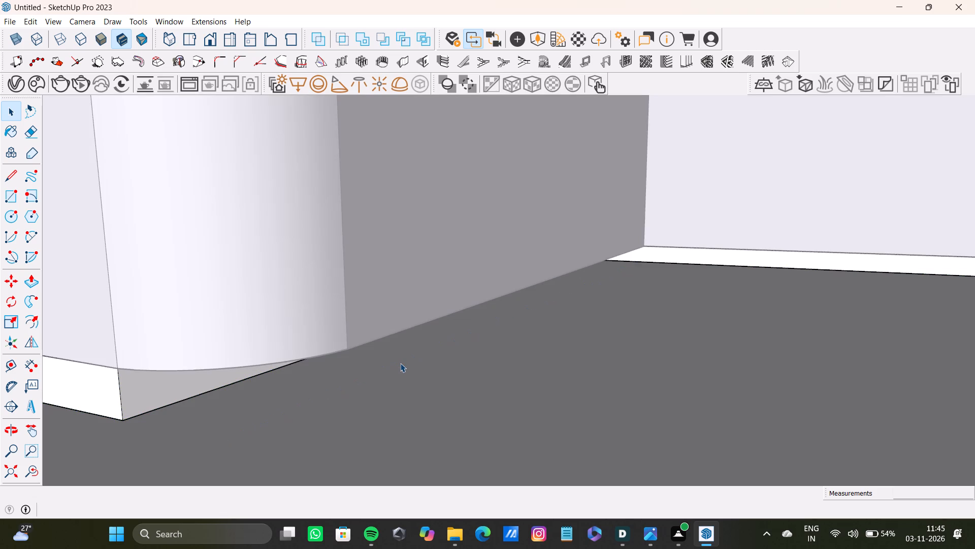
pyautogui.click(3, 472)
pyautogui.scroll(-9, 149, 436)
pyautogui.keyDown('shift'); pyautogui.moveTo(153, 426); pyautogui.dragTo(193, 416, button='middle'); pyautogui.keyUp('shift')
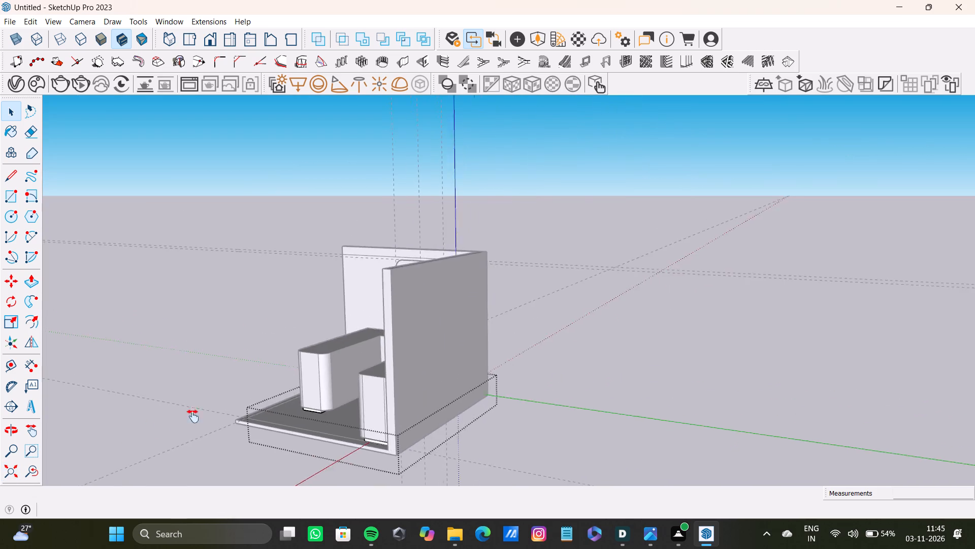
pyautogui.keyDown('shift'); pyautogui.moveTo(193, 416); pyautogui.dragTo(393, 384, button='middle'); pyautogui.keyUp('shift')
pyautogui.click(383, 325)
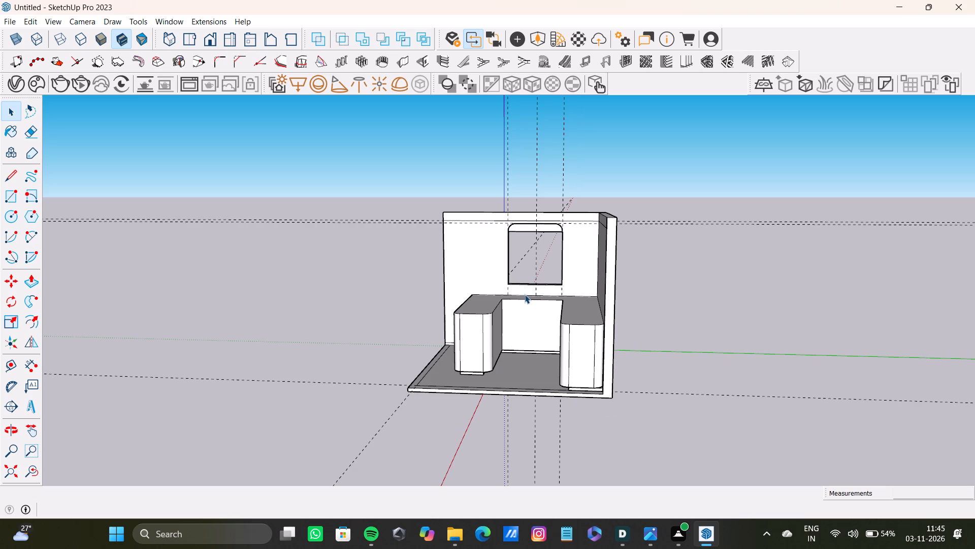
# Push/Pull the counter's inner back face forward by about 9", covering the recessed base strip below it.
pyautogui.scroll(11, 487, 279)
pyautogui.scroll(-7, 484, 289)
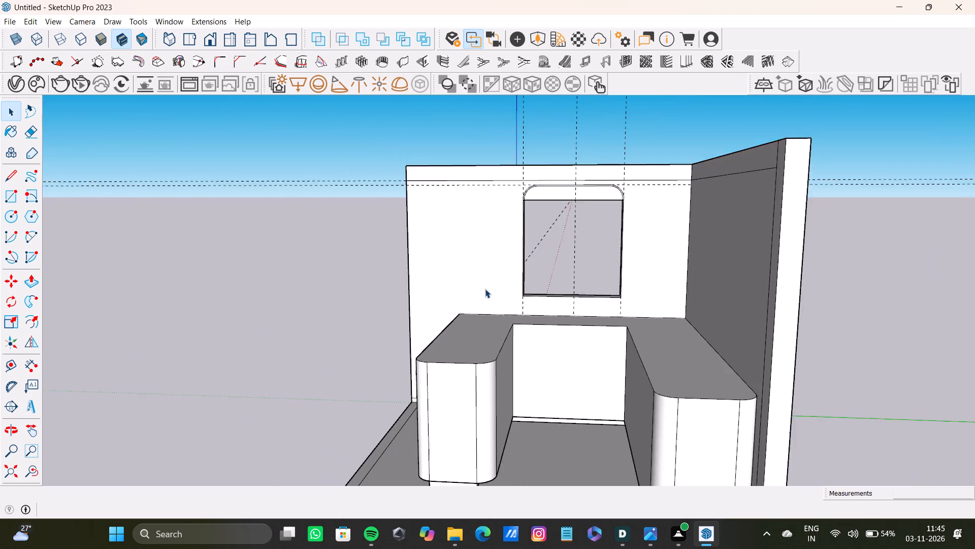
pyautogui.keyDown('shift'); pyautogui.moveTo(485, 289); pyautogui.dragTo(492, 424, button='middle'); pyautogui.keyUp('shift')
pyautogui.click(583, 359)
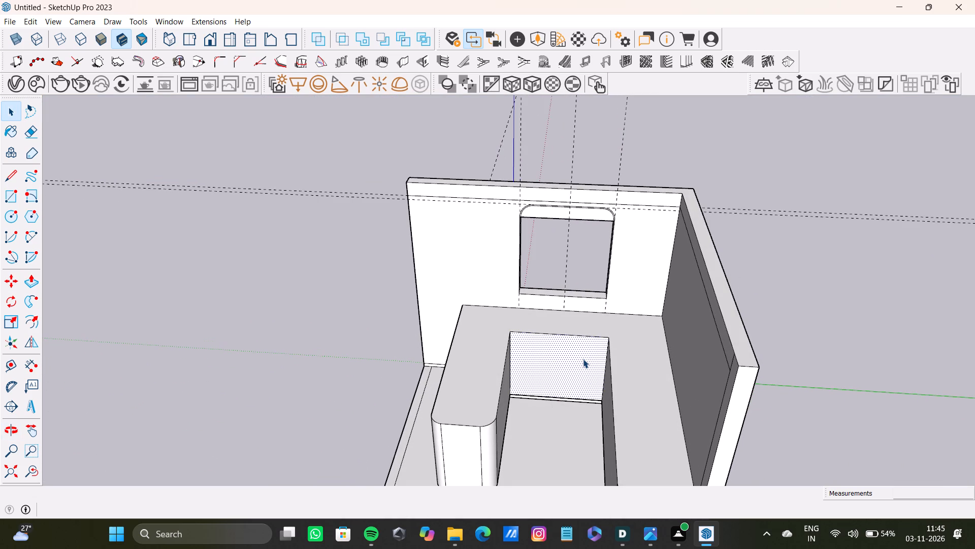
pyautogui.press('p')
pyautogui.moveTo(580, 352); pyautogui.dragTo(583, 361)
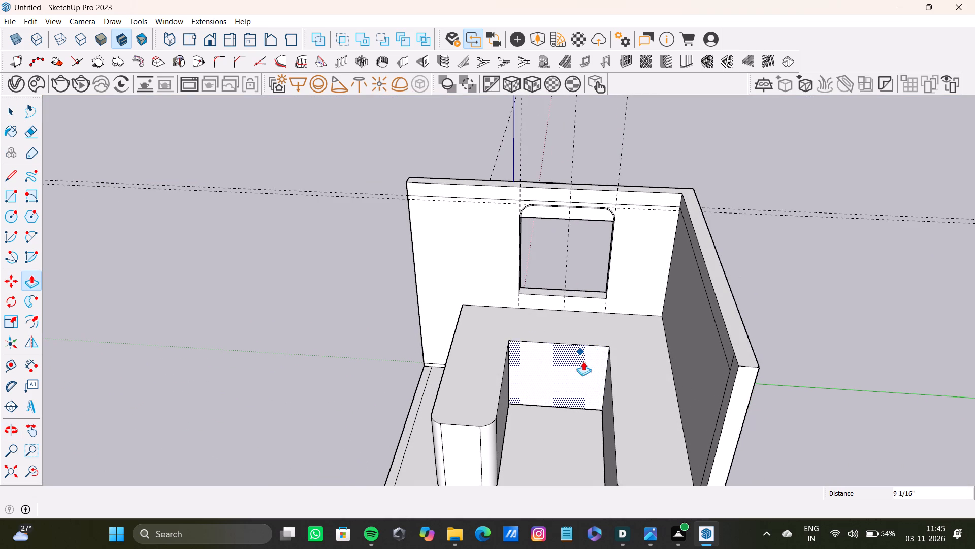
pyautogui.moveTo(583, 361); pyautogui.dragTo(583, 365)
pyautogui.press('space')
# Draw a rectangle about 3' 3" by 2' 6" on the countertop, from its back corner at the open end of the window wall.
pyautogui.scroll(-3, 460, 312)
pyautogui.moveTo(460, 312); pyautogui.dragTo(460, 312, button='middle')
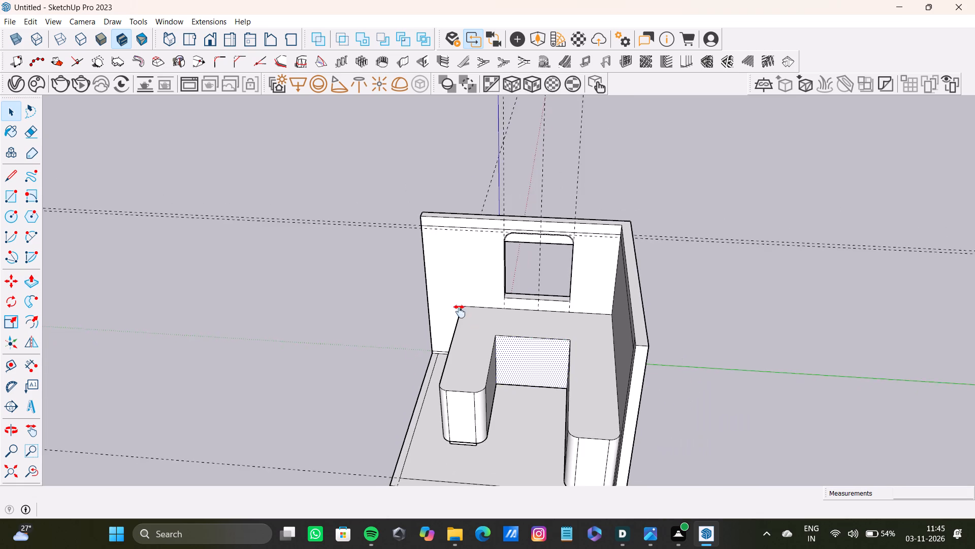
pyautogui.moveTo(460, 312); pyautogui.dragTo(451, 345, button='middle')
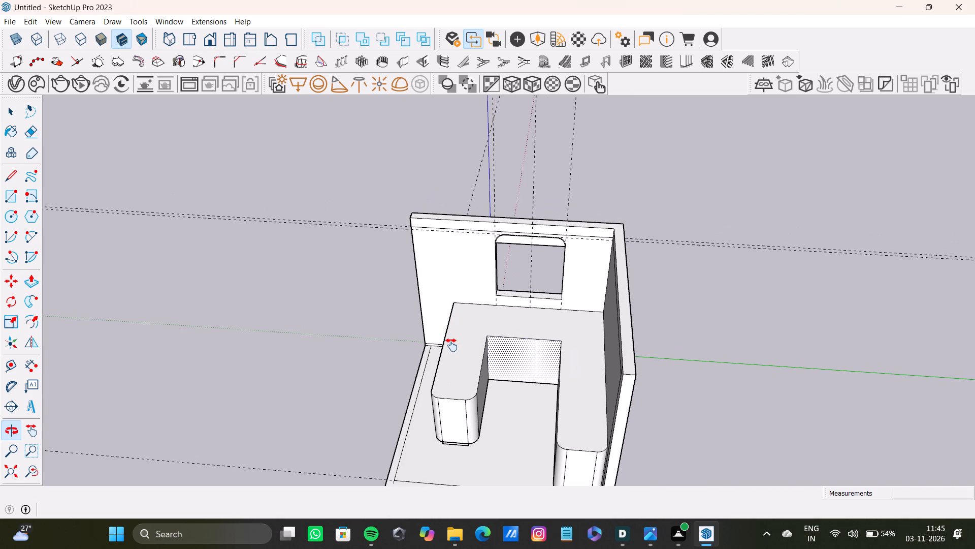
pyautogui.moveTo(451, 345); pyautogui.dragTo(451, 346, button='middle')
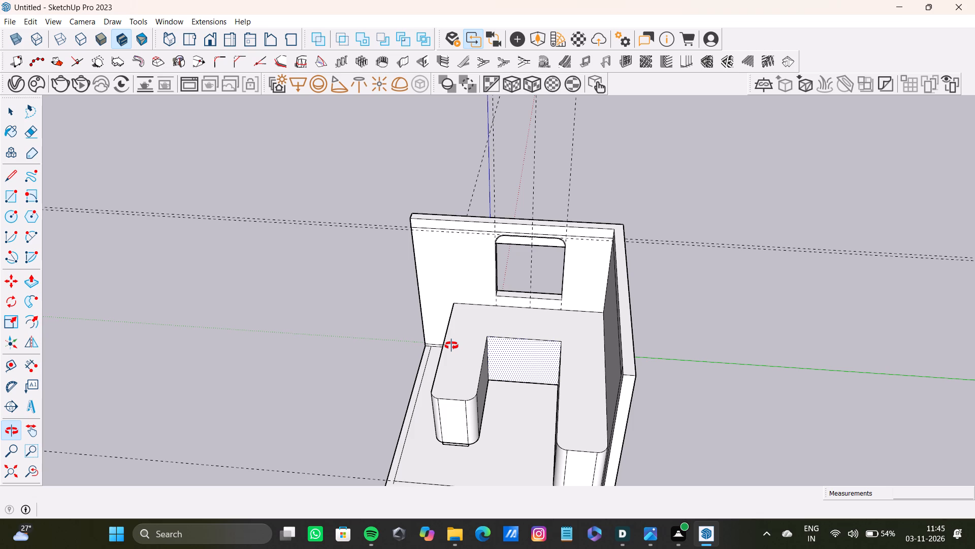
pyautogui.moveTo(451, 346); pyautogui.dragTo(456, 365, button='middle')
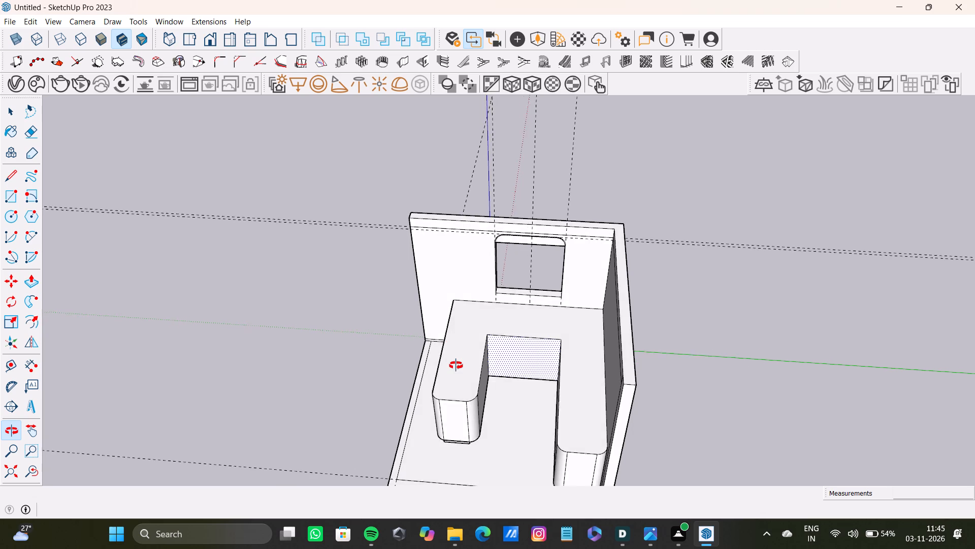
pyautogui.moveTo(456, 365); pyautogui.dragTo(460, 367, button='middle')
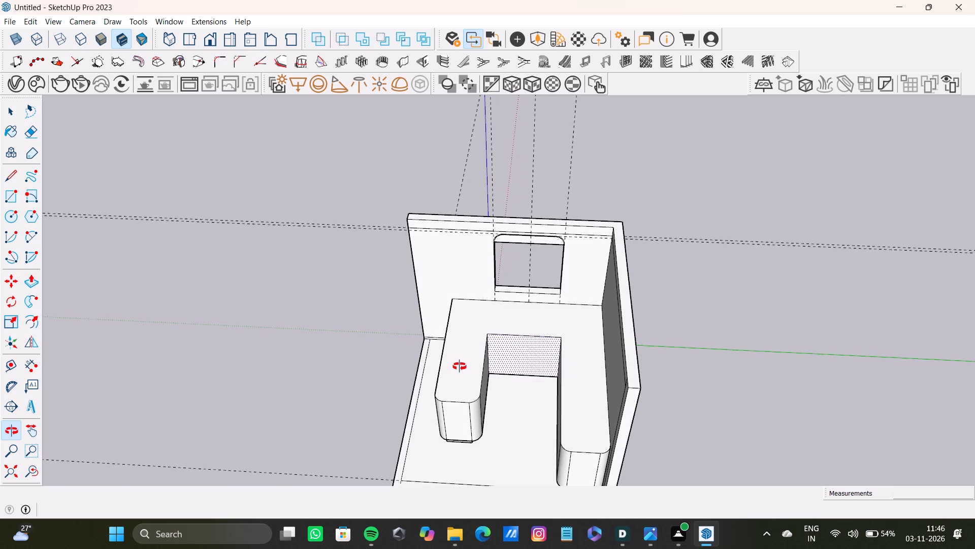
pyautogui.moveTo(460, 367); pyautogui.dragTo(460, 367, button='middle')
pyautogui.press('r')
pyautogui.scroll(5, 465, 329)
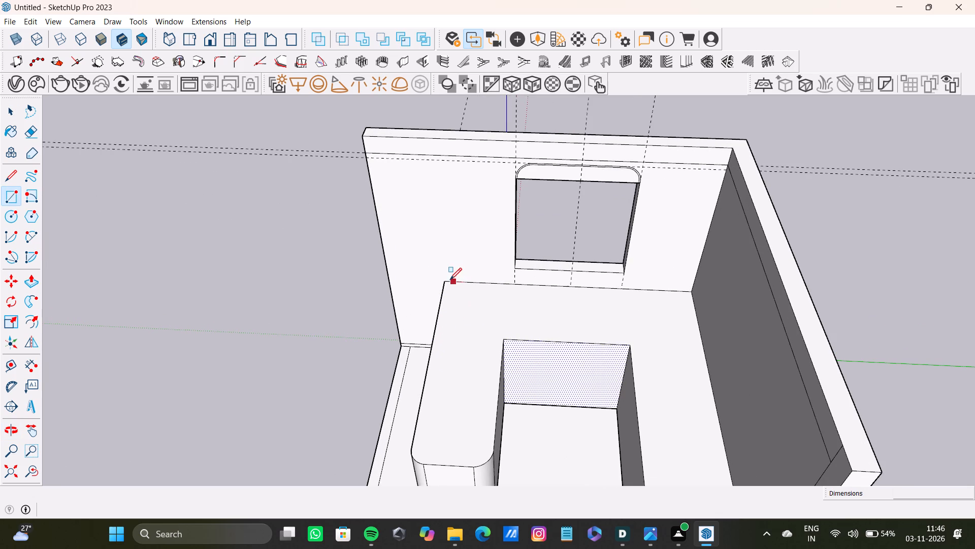
pyautogui.click(440, 281)
pyautogui.press('space')
pyautogui.write('r')
pyautogui.click(442, 280)
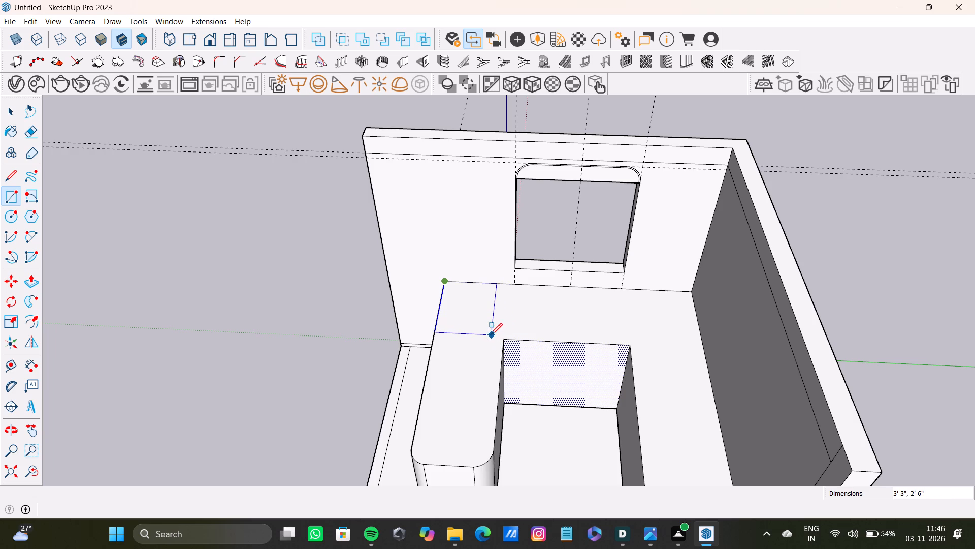
pyautogui.click(487, 335)
pyautogui.press('space')
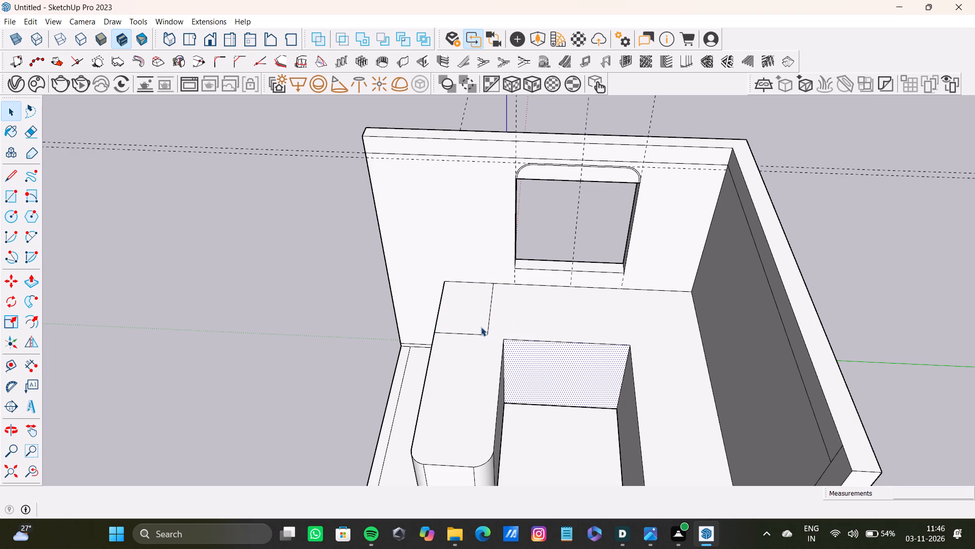
# Push/Pull the countertop rectangle up 6' 10 1/2" and extend its top to the upper edge of the window wall.
pyautogui.click(478, 317)
pyautogui.press('p')
pyautogui.moveTo(481, 317); pyautogui.dragTo(473, 150)
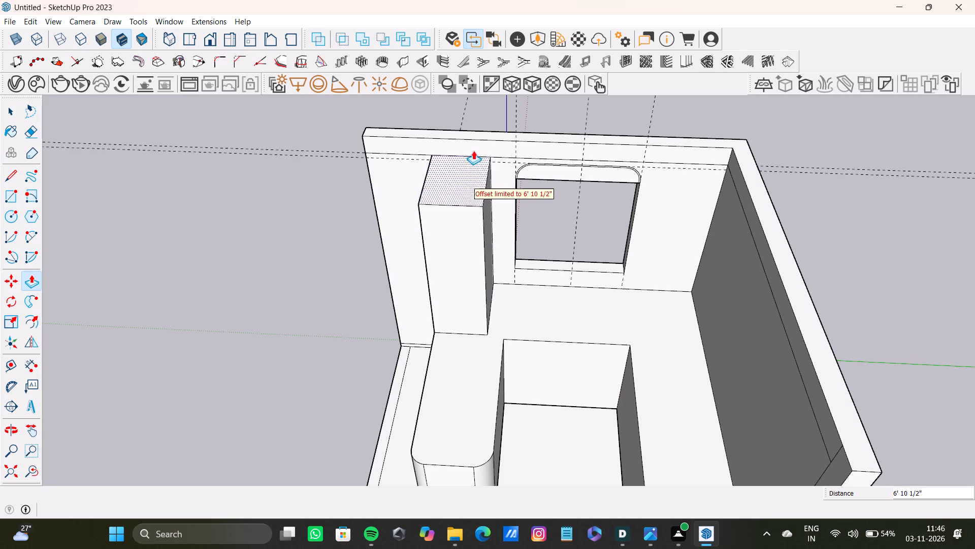
pyautogui.moveTo(473, 150); pyautogui.dragTo(471, 137)
pyautogui.moveTo(494, 210); pyautogui.dragTo(441, 82, button='middle')
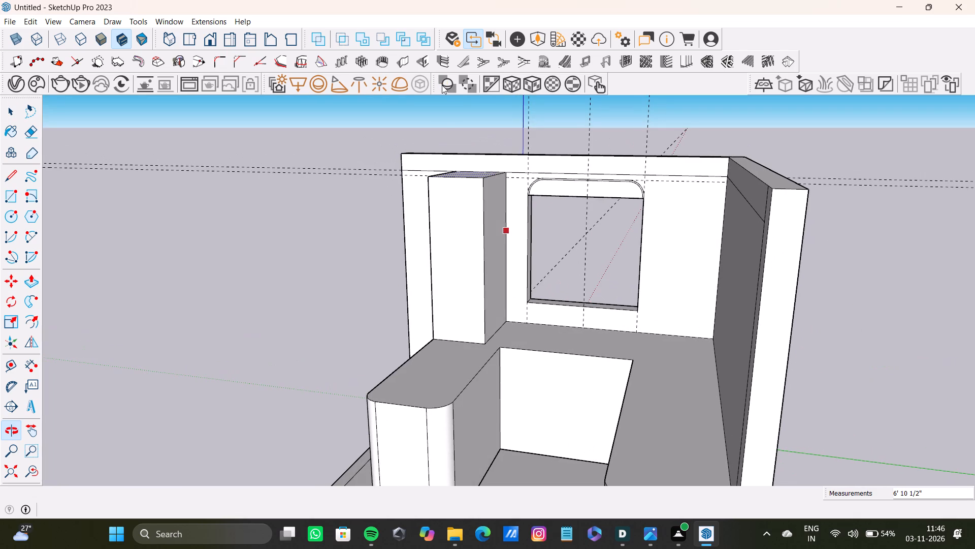
pyautogui.keyDown('shift'); pyautogui.moveTo(434, 157); pyautogui.dragTo(415, 231, button='middle'); pyautogui.keyUp('shift')
pyautogui.scroll(2, 431, 252)
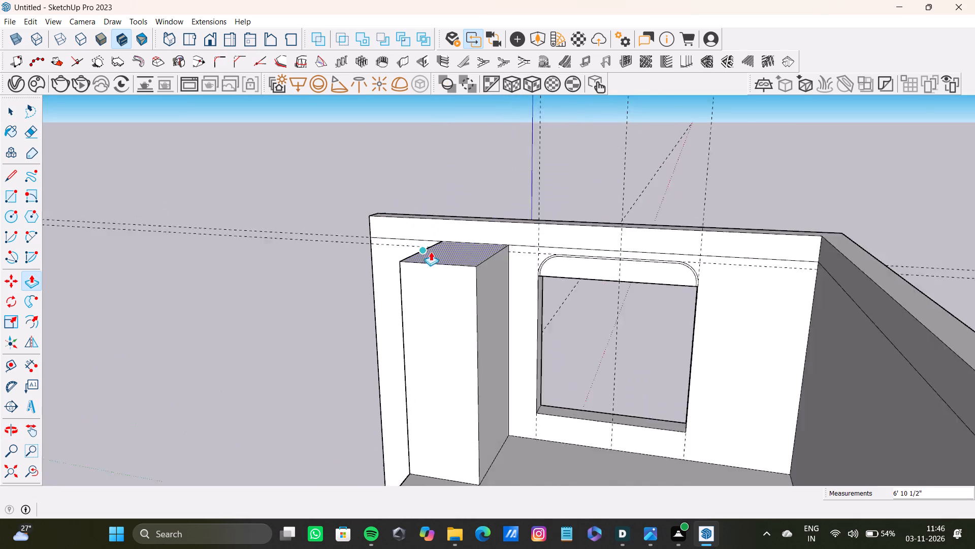
pyautogui.scroll(6, 431, 252)
pyautogui.moveTo(457, 258); pyautogui.dragTo(474, 214)
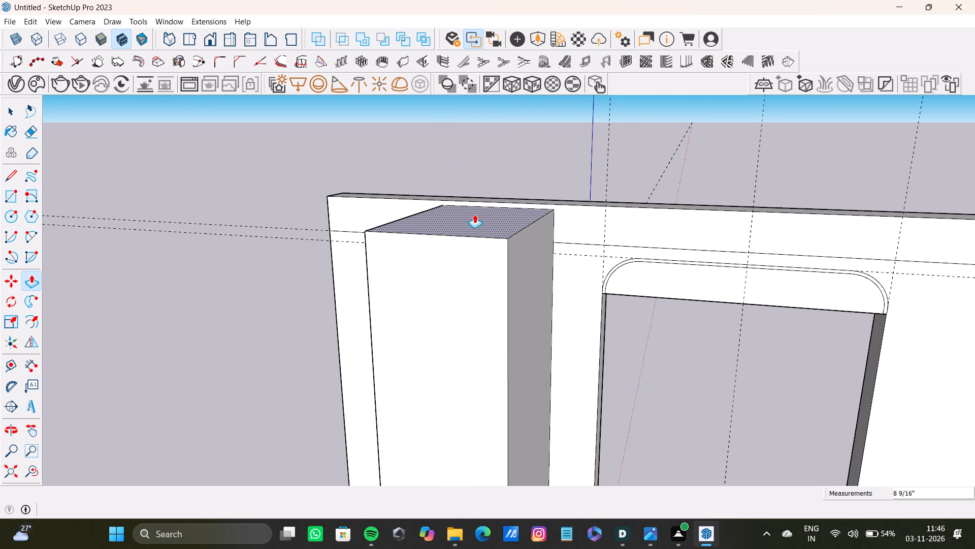
pyautogui.moveTo(474, 214); pyautogui.dragTo(482, 210)
pyautogui.scroll(-5, 514, 234)
pyautogui.keyDown('shift'); pyautogui.moveTo(514, 236); pyautogui.dragTo(592, 185, button='middle'); pyautogui.keyUp('shift')
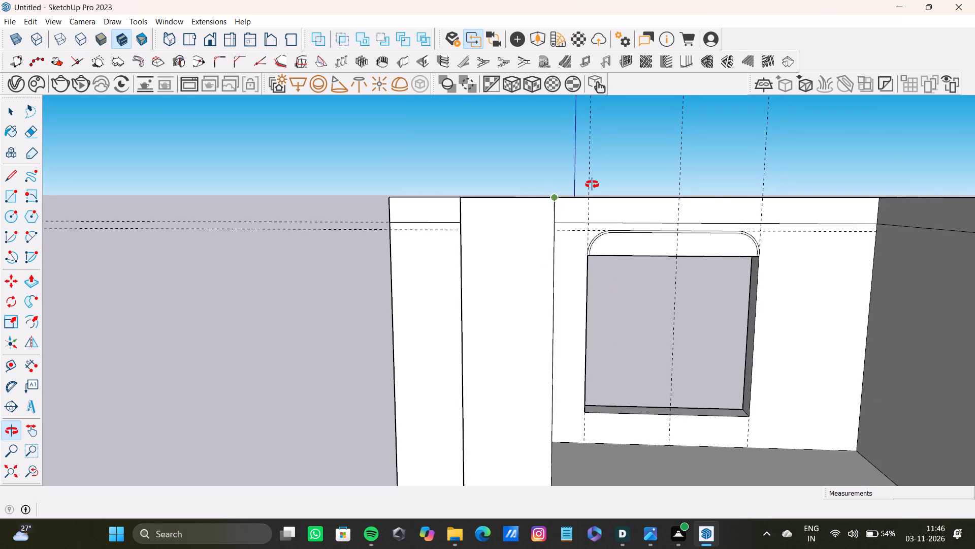
pyautogui.keyDown('shift'); pyautogui.moveTo(592, 185); pyautogui.dragTo(492, 229, button='middle'); pyautogui.keyUp('shift')
pyautogui.press('space')
# Place a vertical guide 2" in from the front edge on the tall block's side face nearest the window opening.
pyautogui.scroll(-7, 487, 252)
pyautogui.moveTo(502, 289); pyautogui.dragTo(548, 289, button='middle')
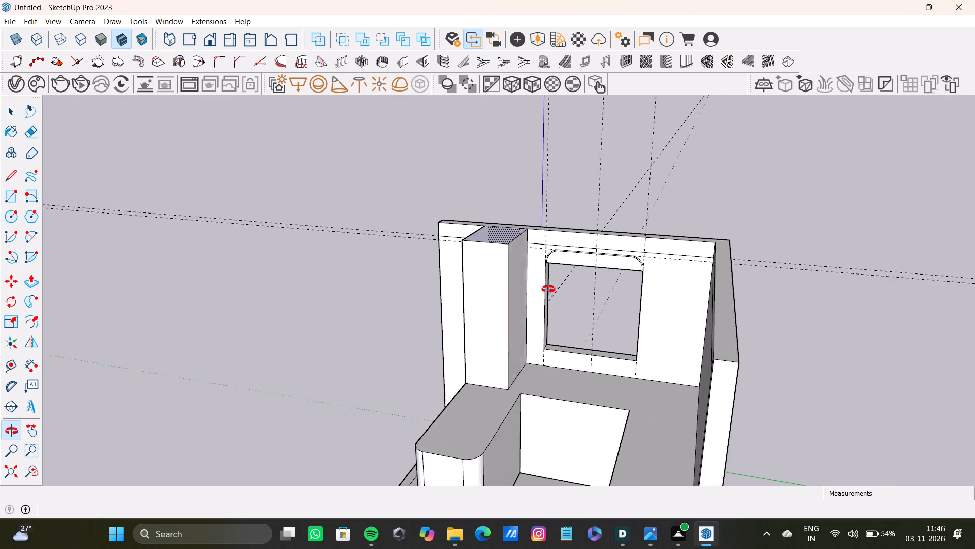
pyautogui.moveTo(548, 289); pyautogui.dragTo(566, 287, button='middle')
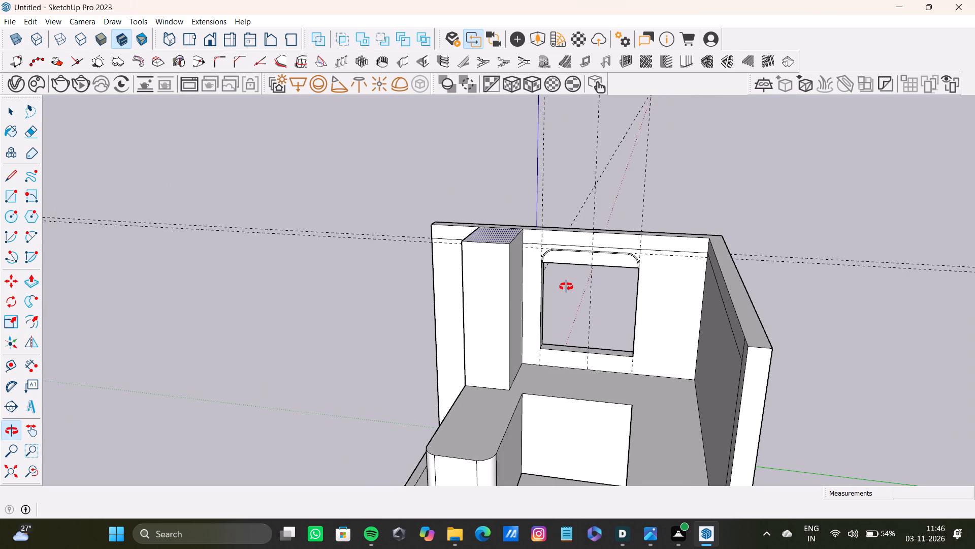
pyautogui.moveTo(566, 287); pyautogui.dragTo(570, 242, button='middle')
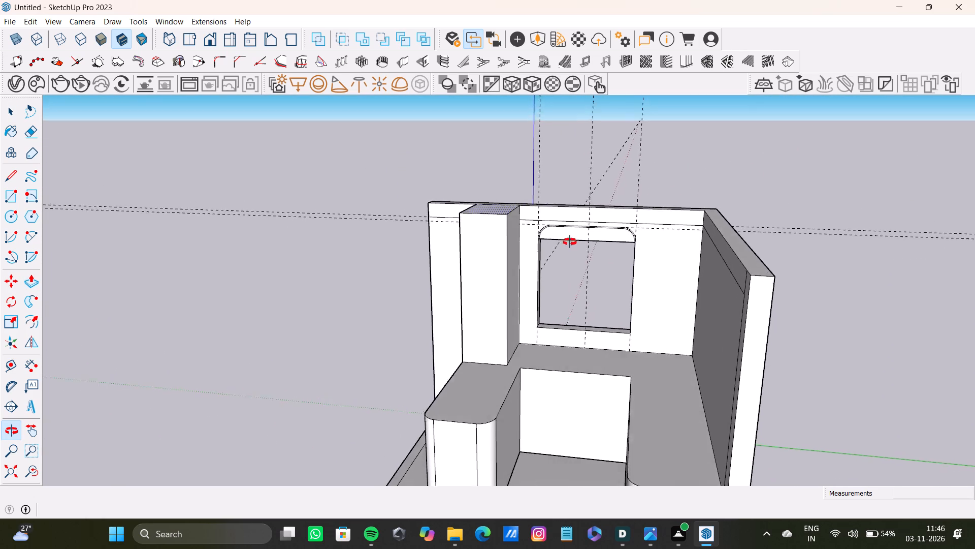
pyautogui.moveTo(570, 242); pyautogui.dragTo(522, 235, button='middle')
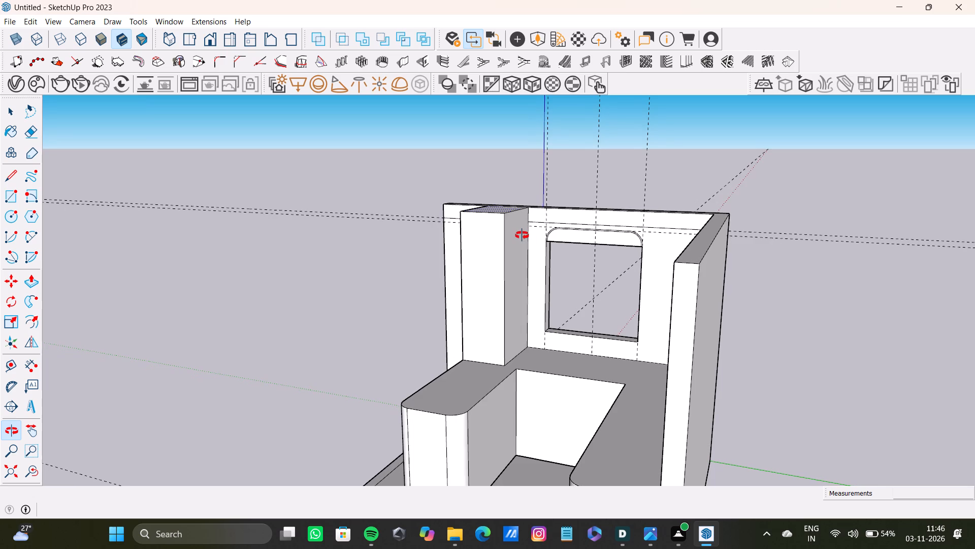
pyautogui.moveTo(522, 235); pyautogui.dragTo(522, 236, button='middle')
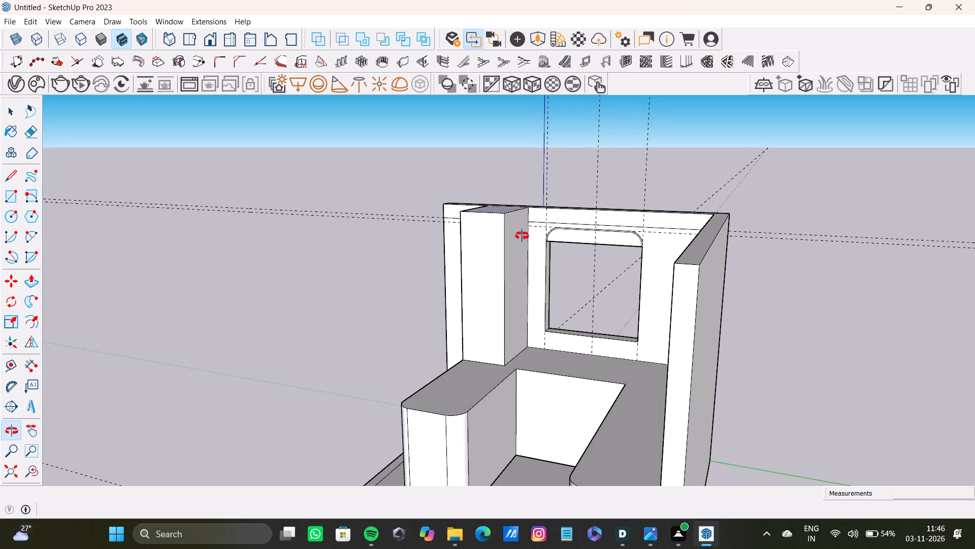
pyautogui.moveTo(522, 236); pyautogui.dragTo(315, 314, button='middle')
pyautogui.scroll(2, 494, 245)
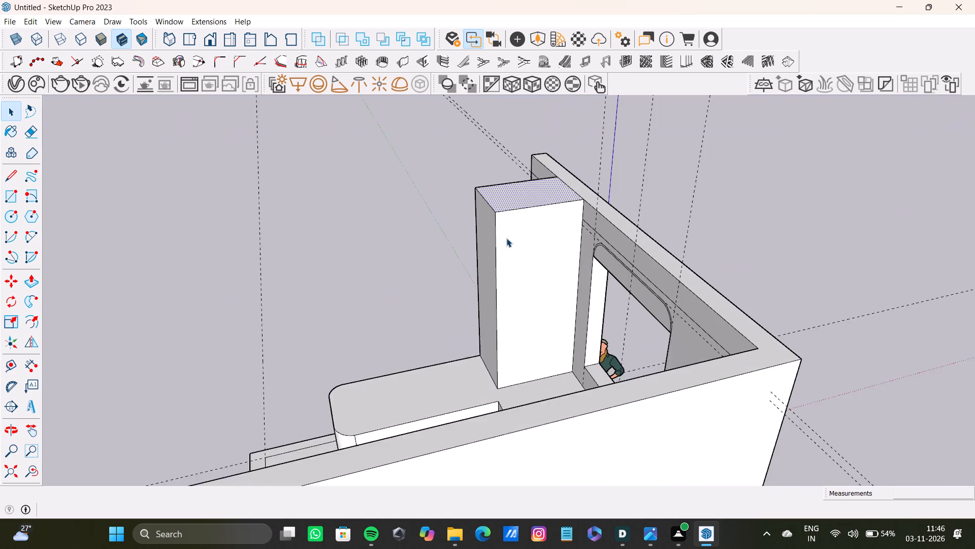
pyautogui.scroll(6, 506, 238)
pyautogui.moveTo(561, 256); pyautogui.dragTo(489, 270, button='middle')
pyautogui.press('t')
pyautogui.click(483, 268)
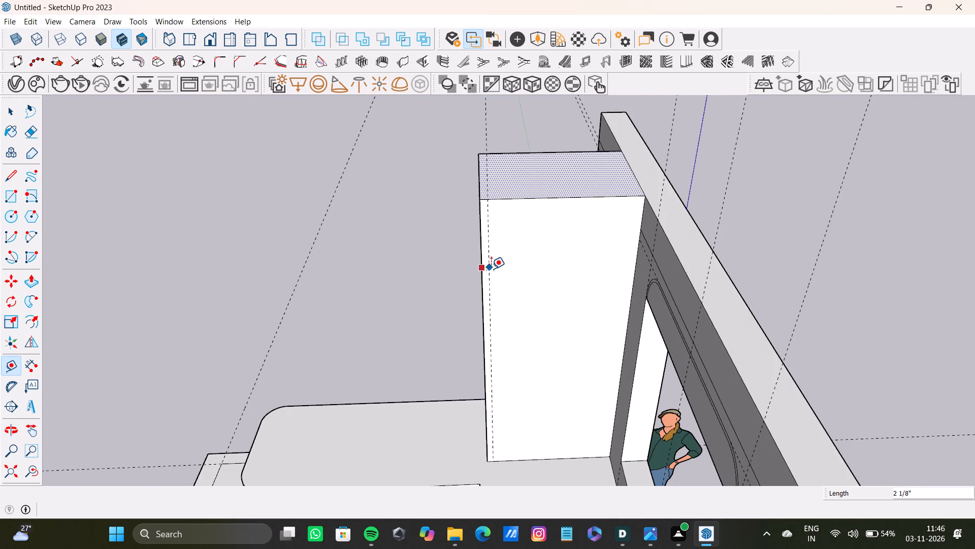
pyautogui.press('2')
pyautogui.hotkey('shift', '"')
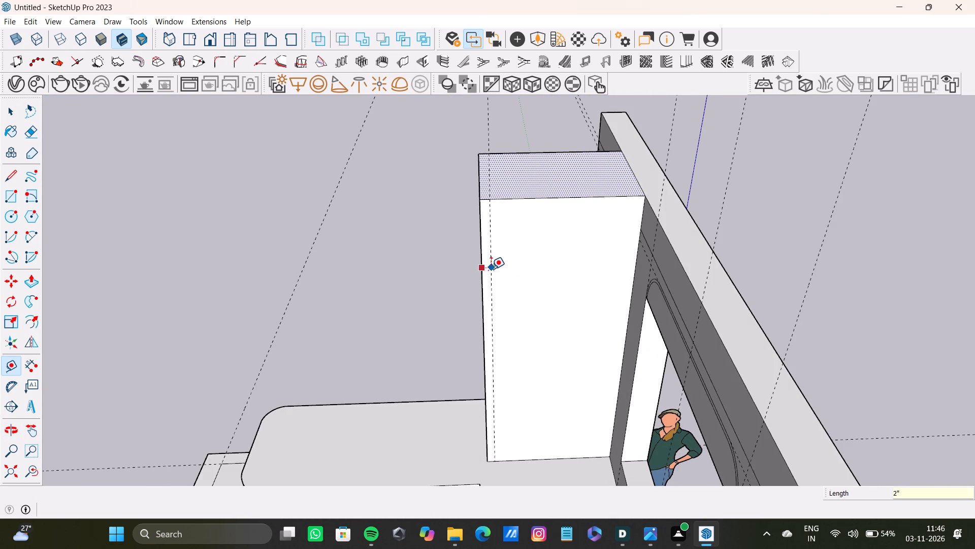
pyautogui.press('Return')
# Place a horizontal guide 2" below the top edge on the tall block's side face nearest the window opening.
pyautogui.scroll(3, 490, 221)
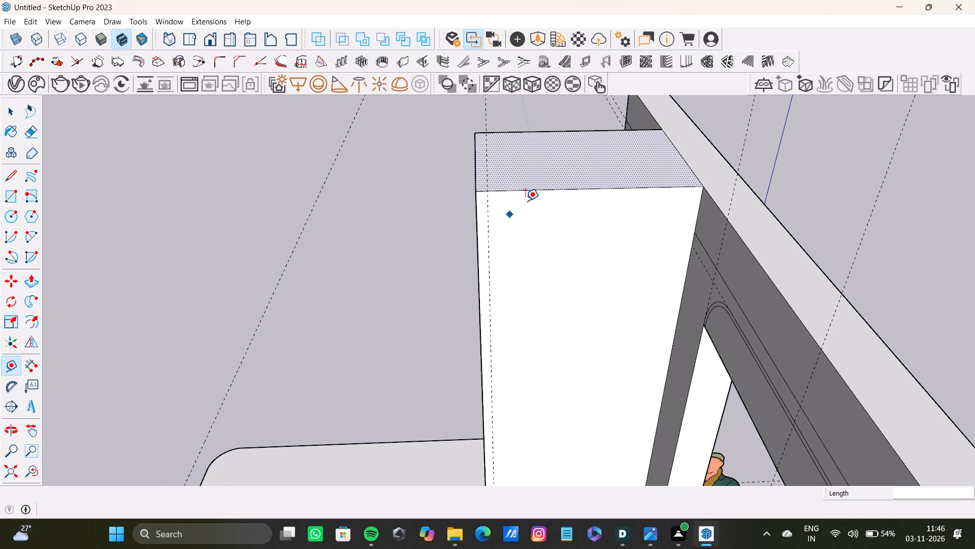
pyautogui.click(538, 190)
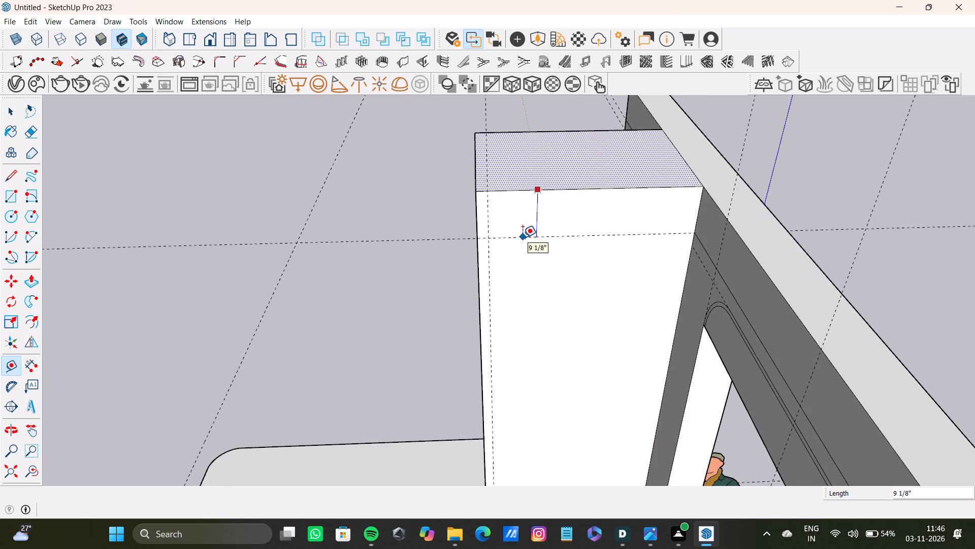
pyautogui.press('2')
pyautogui.hotkey('shift', '"')
pyautogui.press('Return')
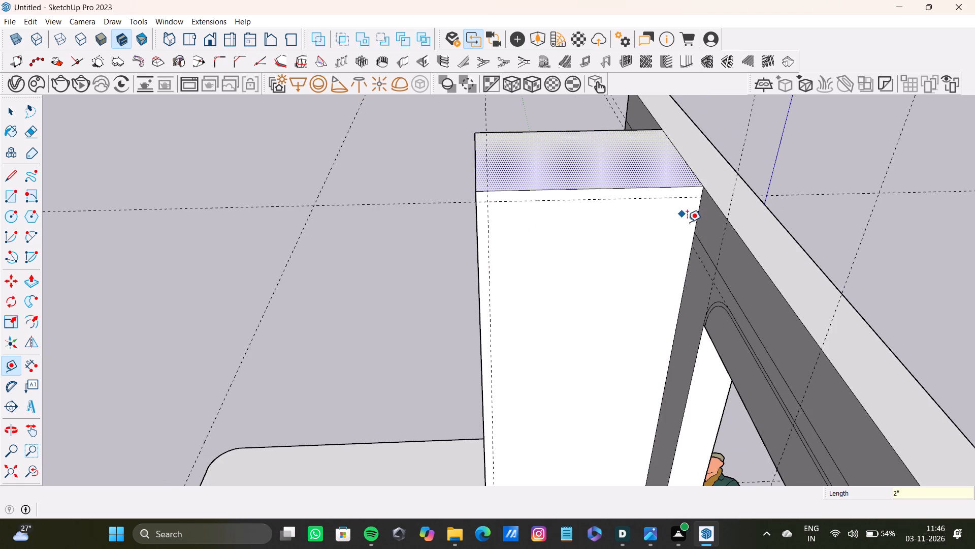
# Place a vertical guide 2" in from the window-wall edge on the same side face of the tall block.
pyautogui.moveTo(694, 228); pyautogui.dragTo(689, 225)
pyautogui.press('space')
pyautogui.write('t')
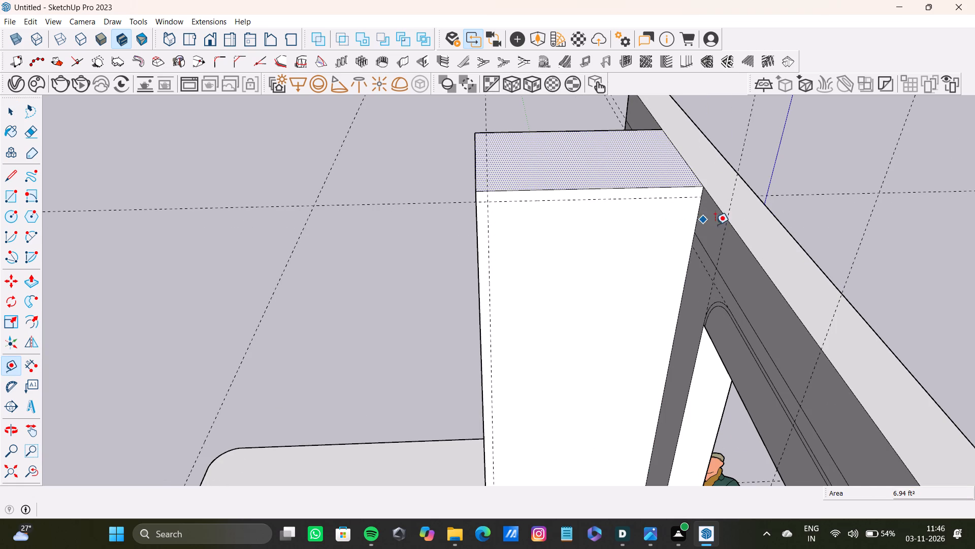
pyautogui.click(700, 220)
pyautogui.press('2')
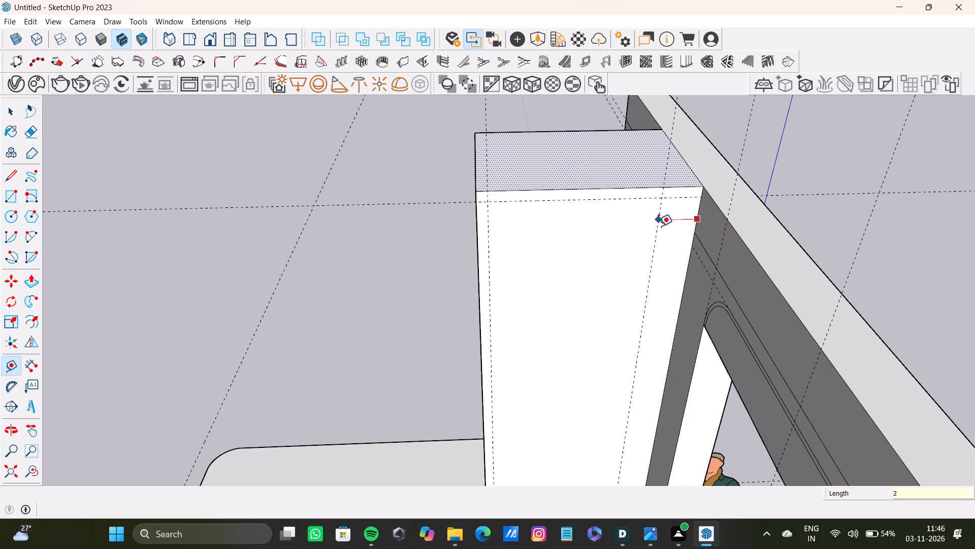
pyautogui.hotkey('shift', '"')
pyautogui.press('Return')
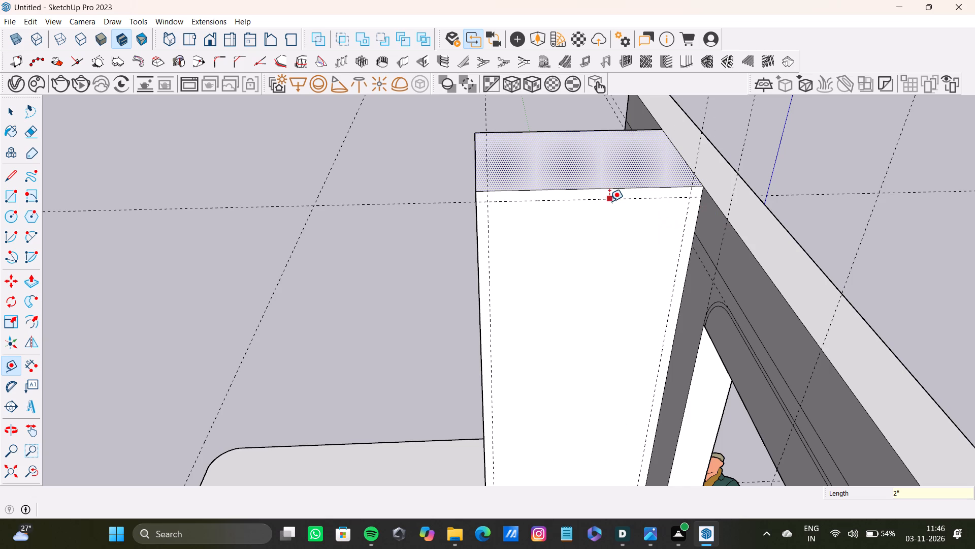
# Place another horizontal guide roughly halfway down the tall block's side face, offset from the guide near its top.
pyautogui.click(609, 201)
pyautogui.scroll(-5, 535, 330)
pyautogui.moveTo(540, 337); pyautogui.dragTo(750, 267, button='middle')
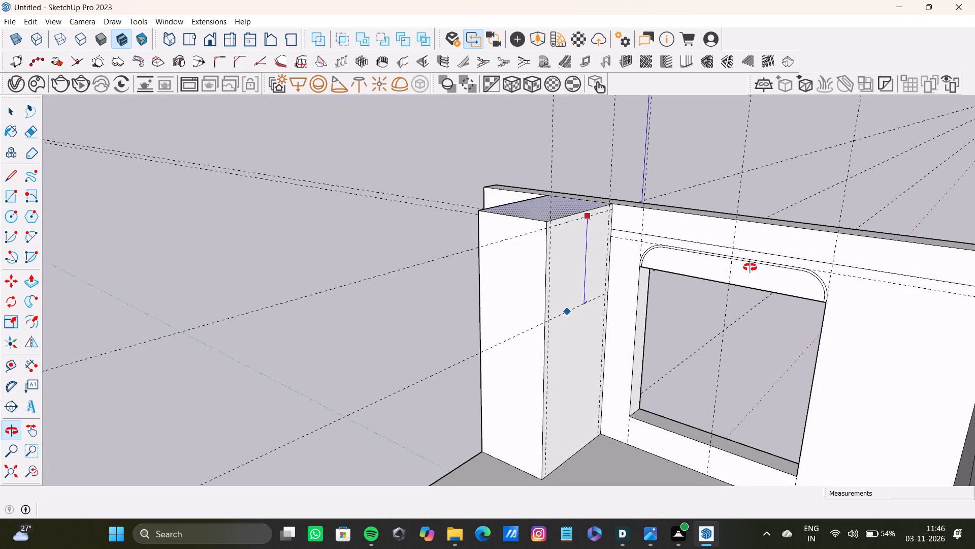
pyautogui.moveTo(750, 267); pyautogui.dragTo(673, 208, button='middle')
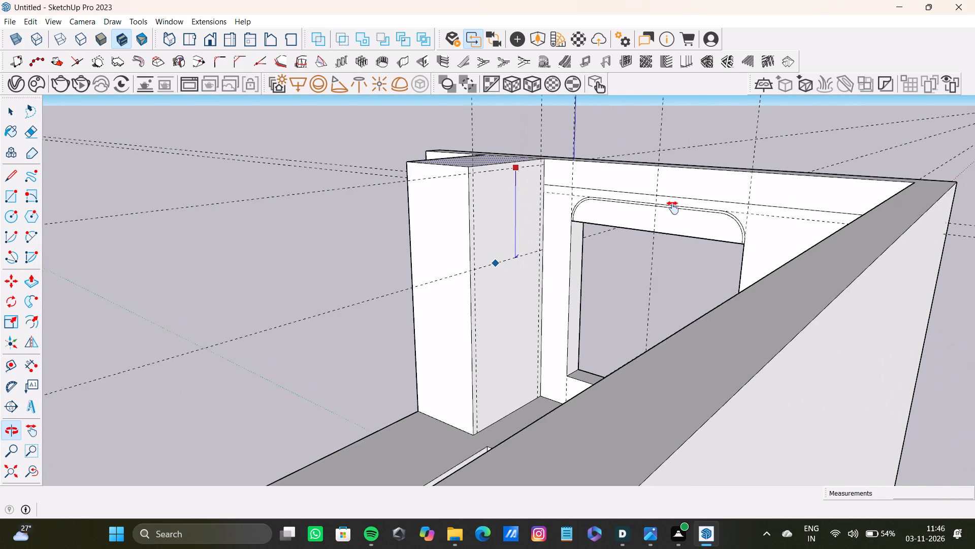
pyautogui.moveTo(673, 208); pyautogui.dragTo(712, 199, button='middle')
pyautogui.scroll(8, 539, 254)
pyautogui.scroll(-7, 539, 283)
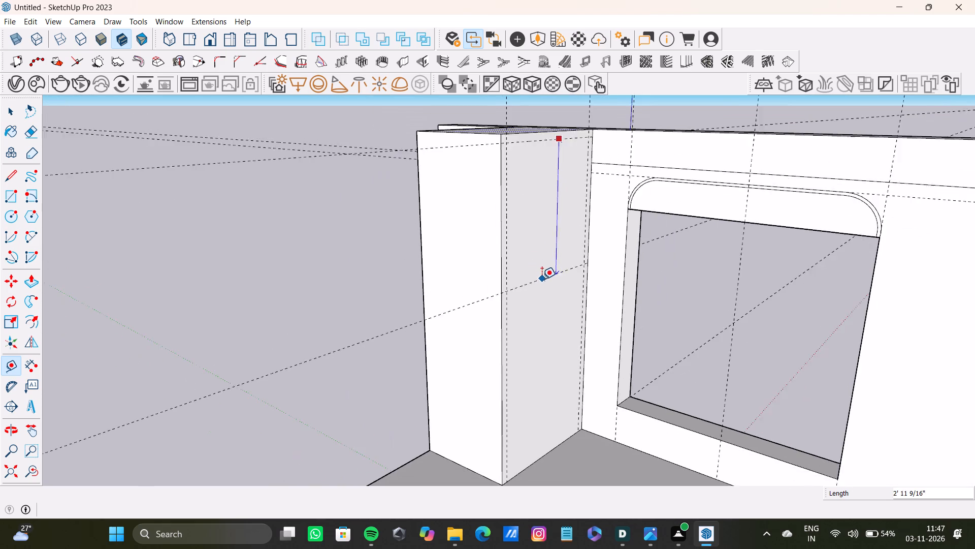
pyautogui.keyDown('shift'); pyautogui.moveTo(542, 279); pyautogui.dragTo(574, 244, button='middle'); pyautogui.keyUp('shift')
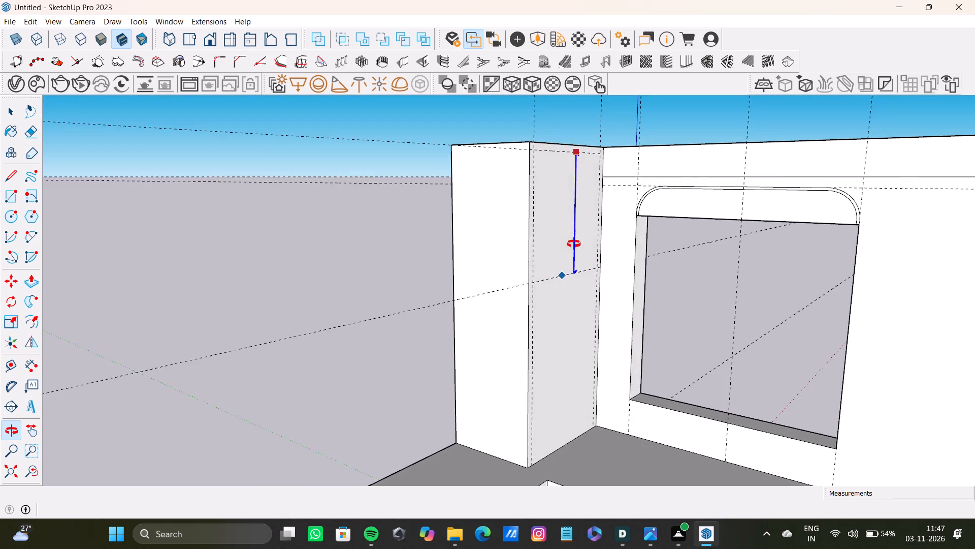
pyautogui.keyDown('shift'); pyautogui.moveTo(574, 244); pyautogui.dragTo(569, 230, button='middle'); pyautogui.keyUp('shift')
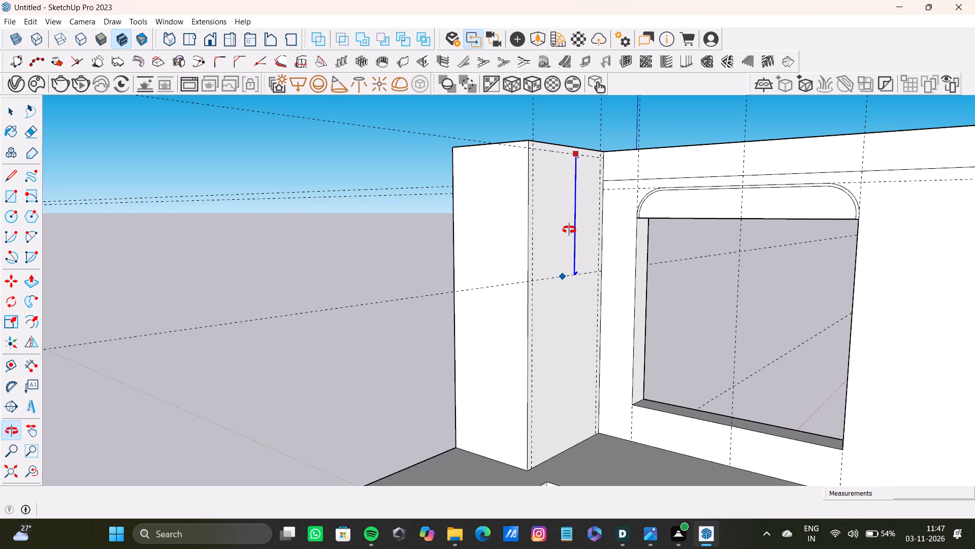
pyautogui.keyDown('shift'); pyautogui.moveTo(569, 230); pyautogui.dragTo(571, 231, button='middle'); pyautogui.keyUp('shift')
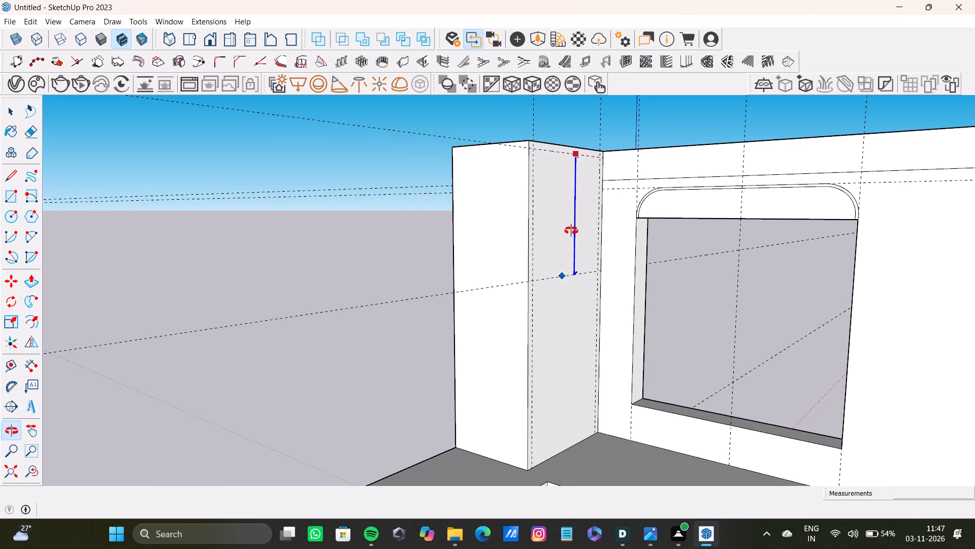
pyautogui.keyDown('shift'); pyautogui.moveTo(571, 231); pyautogui.dragTo(570, 236, button='middle'); pyautogui.keyUp('shift')
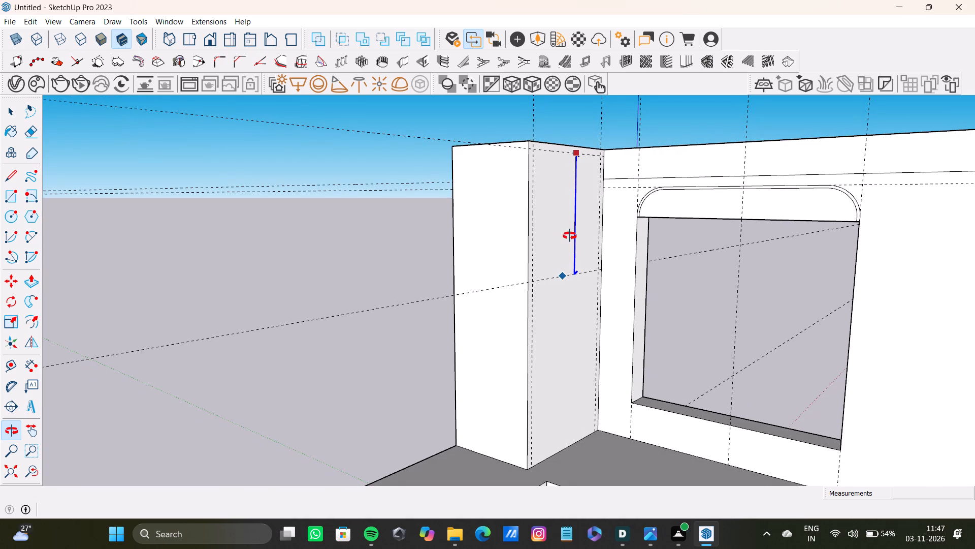
pyautogui.keyDown('shift'); pyautogui.moveTo(570, 236); pyautogui.dragTo(583, 236, button='middle'); pyautogui.keyUp('shift')
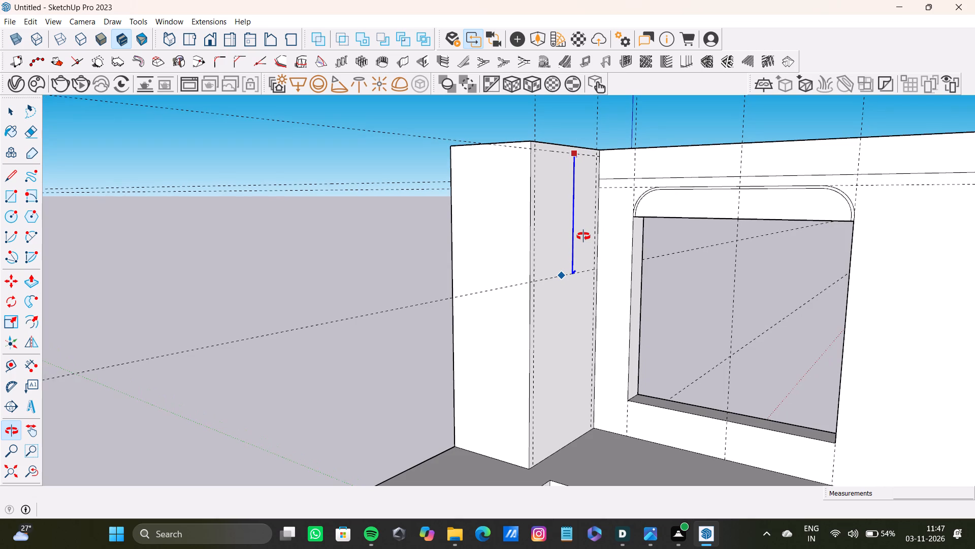
pyautogui.keyDown('shift'); pyautogui.moveTo(583, 236); pyautogui.dragTo(585, 228, button='middle'); pyautogui.keyUp('shift')
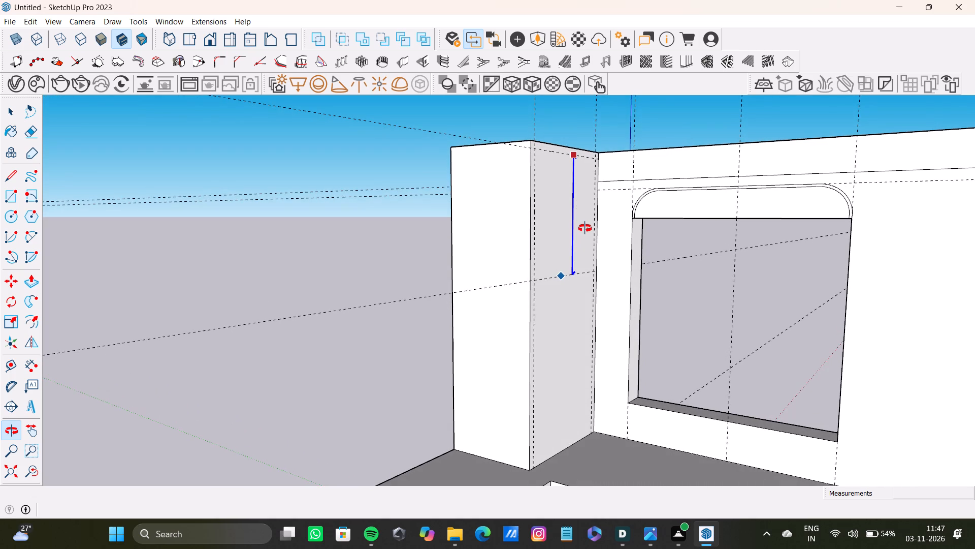
pyautogui.keyDown('shift'); pyautogui.moveTo(585, 228); pyautogui.dragTo(583, 230, button='middle'); pyautogui.keyUp('shift')
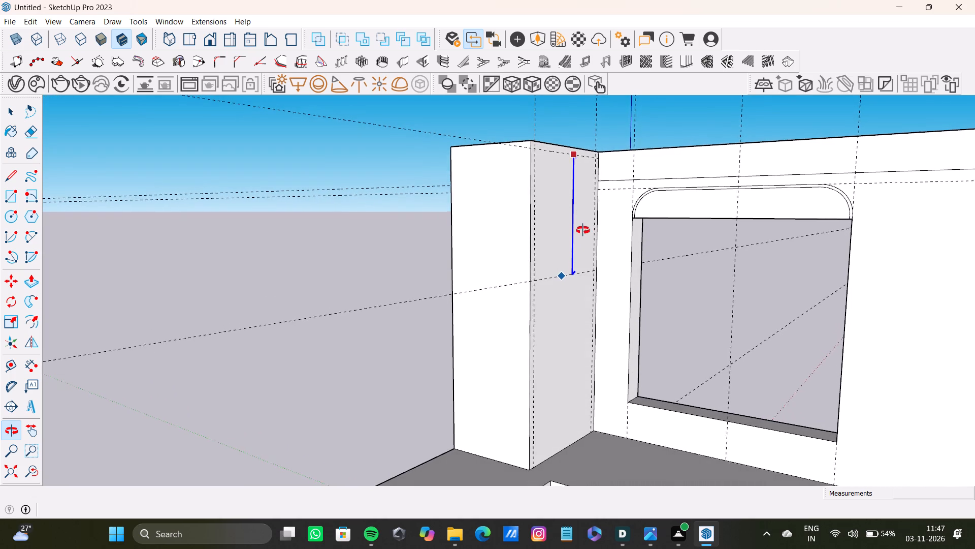
pyautogui.keyDown('shift'); pyautogui.moveTo(583, 230); pyautogui.dragTo(590, 253, button='middle'); pyautogui.keyUp('shift')
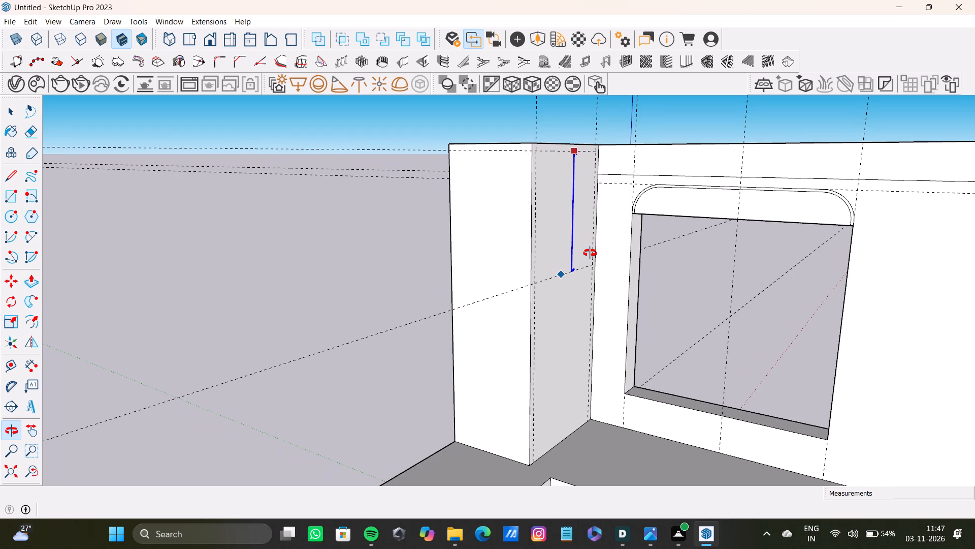
pyautogui.keyDown('shift'); pyautogui.moveTo(590, 253); pyautogui.dragTo(532, 251, button='middle'); pyautogui.keyUp('shift')
pyautogui.scroll(4, 530, 257)
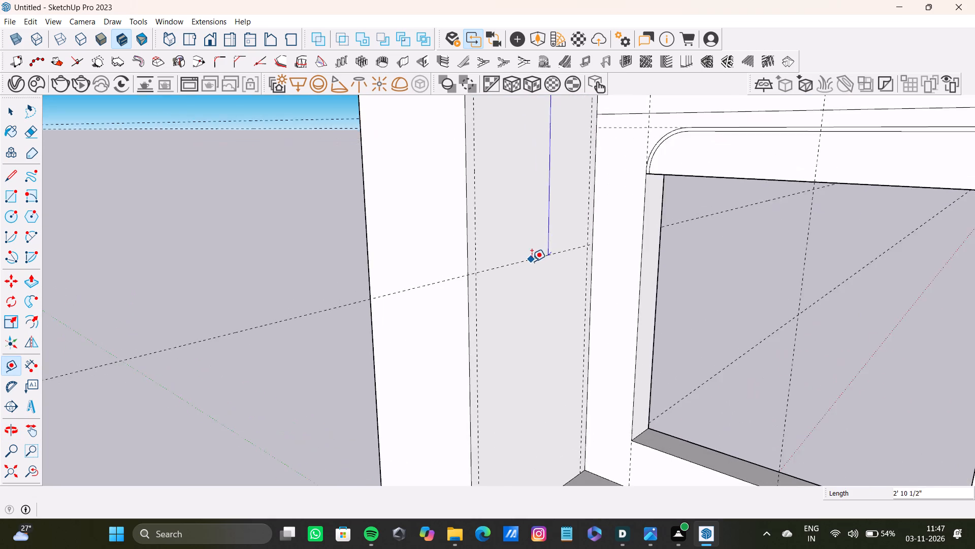
pyautogui.scroll(3, 532, 261)
pyautogui.scroll(-5, 539, 278)
pyautogui.keyDown('shift'); pyautogui.moveTo(539, 276); pyautogui.dragTo(542, 277, button='middle'); pyautogui.keyUp('shift')
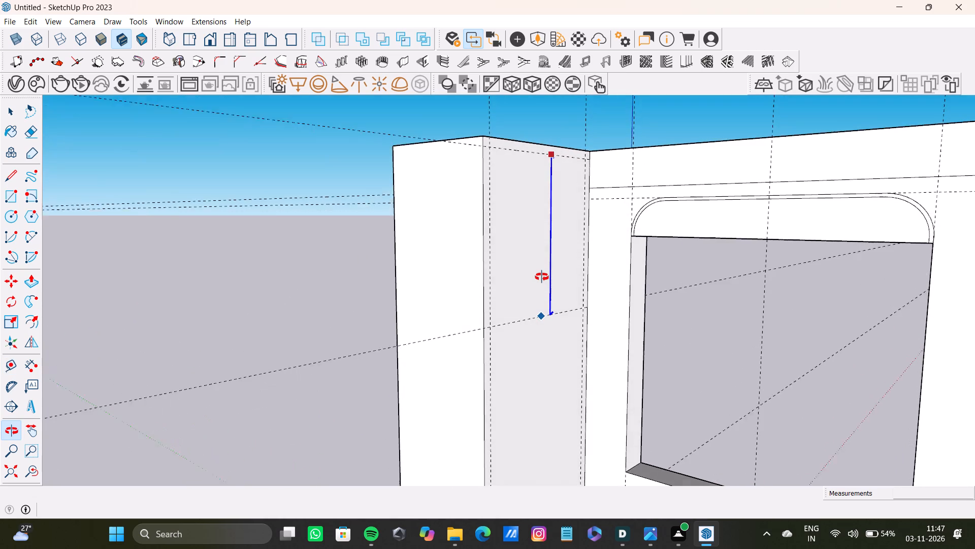
pyautogui.keyDown('shift'); pyautogui.moveTo(542, 277); pyautogui.dragTo(537, 258, button='middle'); pyautogui.keyUp('shift')
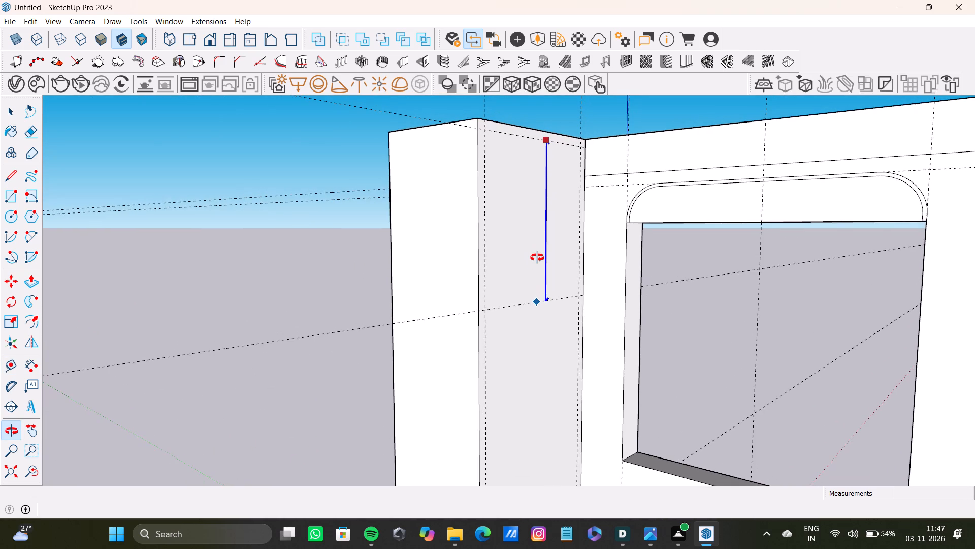
pyautogui.keyDown('shift'); pyautogui.moveTo(537, 258); pyautogui.dragTo(535, 266, button='middle'); pyautogui.keyUp('shift')
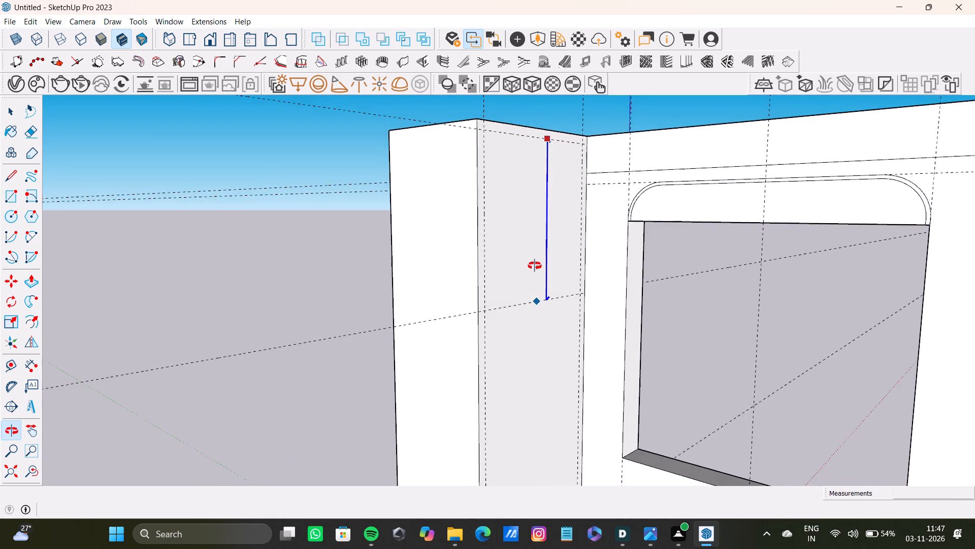
pyautogui.keyDown('shift'); pyautogui.moveTo(535, 266); pyautogui.dragTo(544, 268, button='middle'); pyautogui.keyUp('shift')
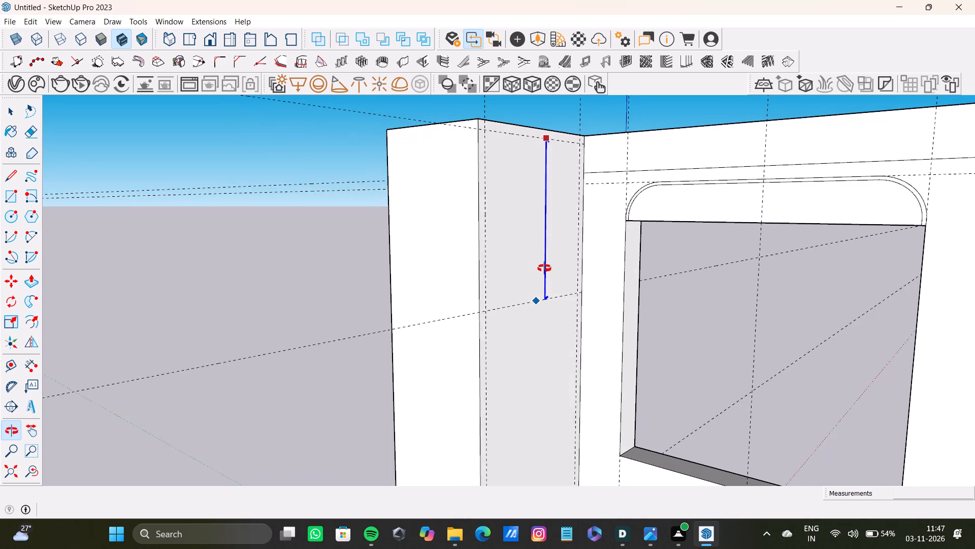
pyautogui.keyDown('shift'); pyautogui.moveTo(544, 268); pyautogui.dragTo(557, 271, button='middle'); pyautogui.keyUp('shift')
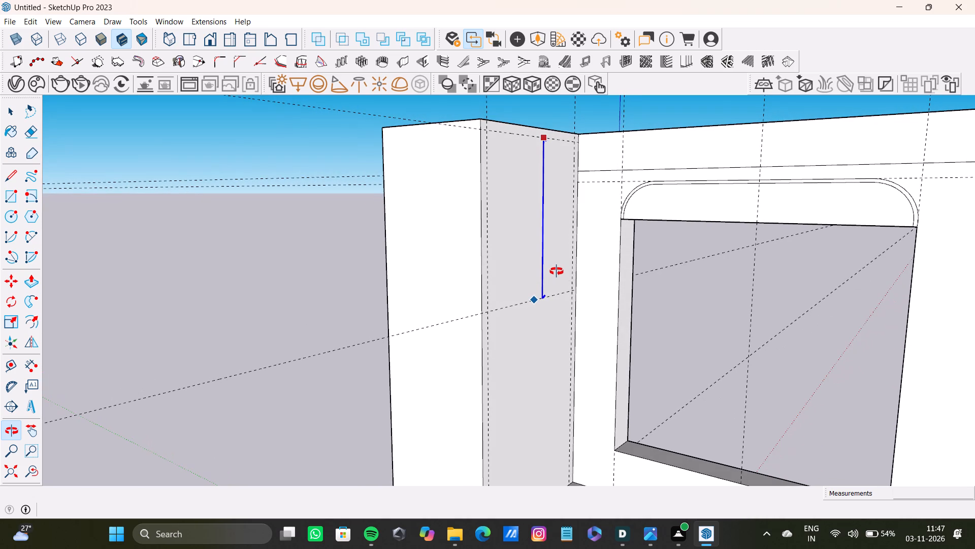
pyautogui.keyDown('shift'); pyautogui.moveTo(557, 271); pyautogui.dragTo(557, 271, button='middle'); pyautogui.keyUp('shift')
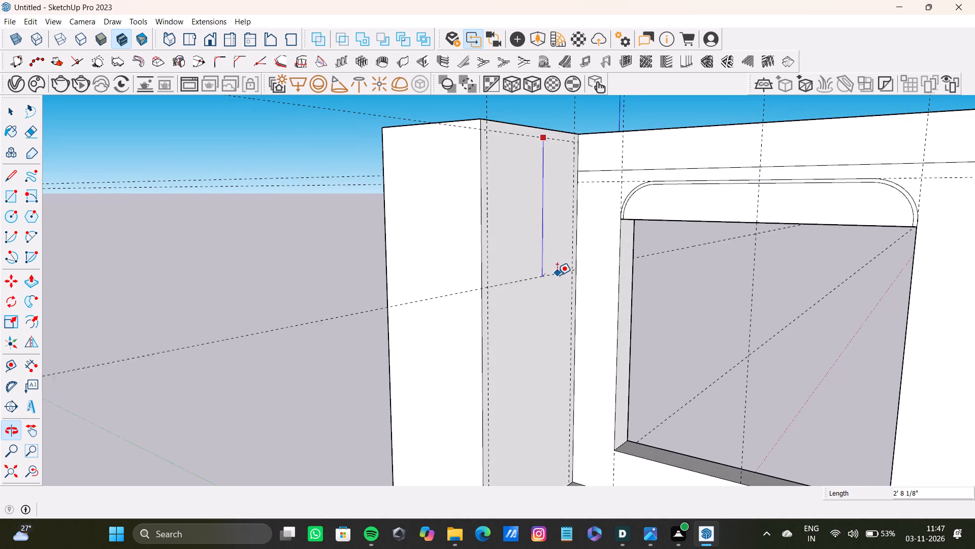
pyautogui.click(547, 305)
# Place a horizontal guide about 2 1/8" below the top edge of the block's front face, level with the side face's upper guide.
pyautogui.scroll(9, 487, 142)
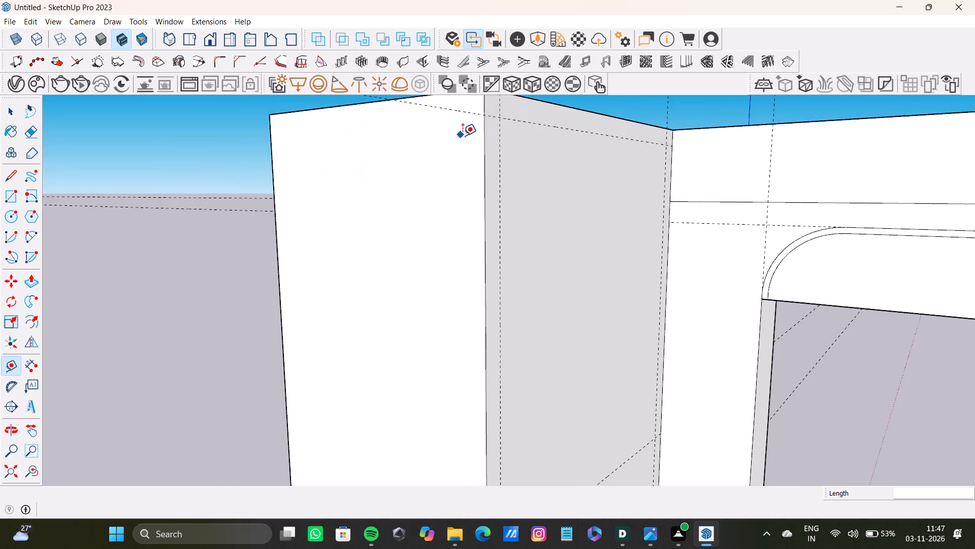
pyautogui.moveTo(466, 137); pyautogui.dragTo(548, 207, button='middle')
pyautogui.scroll(4, 548, 190)
pyautogui.moveTo(581, 172); pyautogui.dragTo(587, 178)
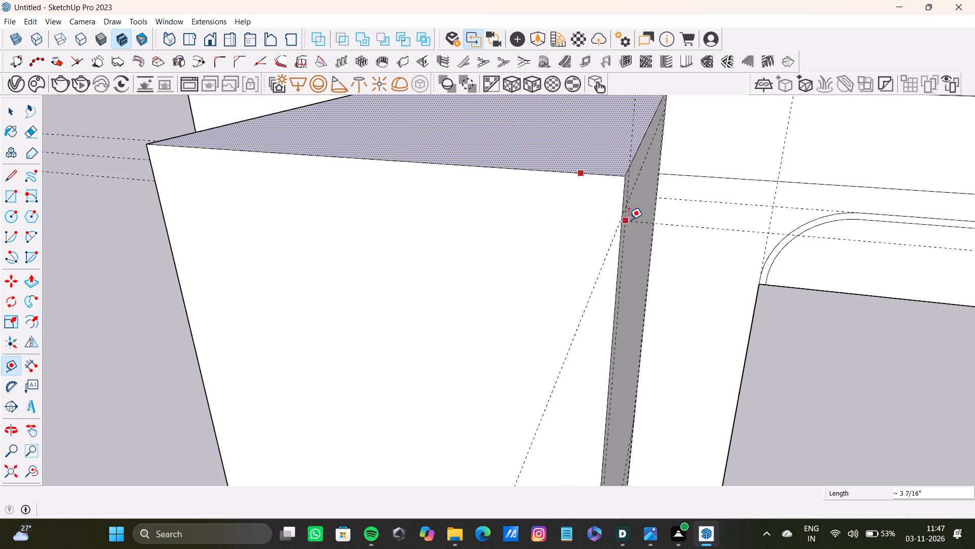
pyautogui.click(619, 212)
pyautogui.scroll(-3, 568, 232)
pyautogui.middleClick(565, 236)
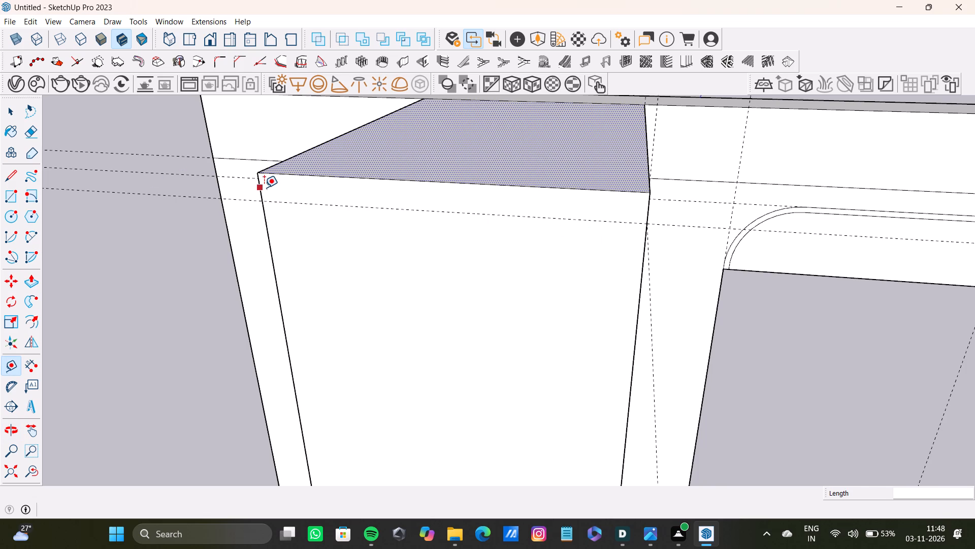
# Draw a strip rectangle 2' 3 7/8" by about 2 1/8" along the top of the block's front face, down to the guide.
pyautogui.press('r')
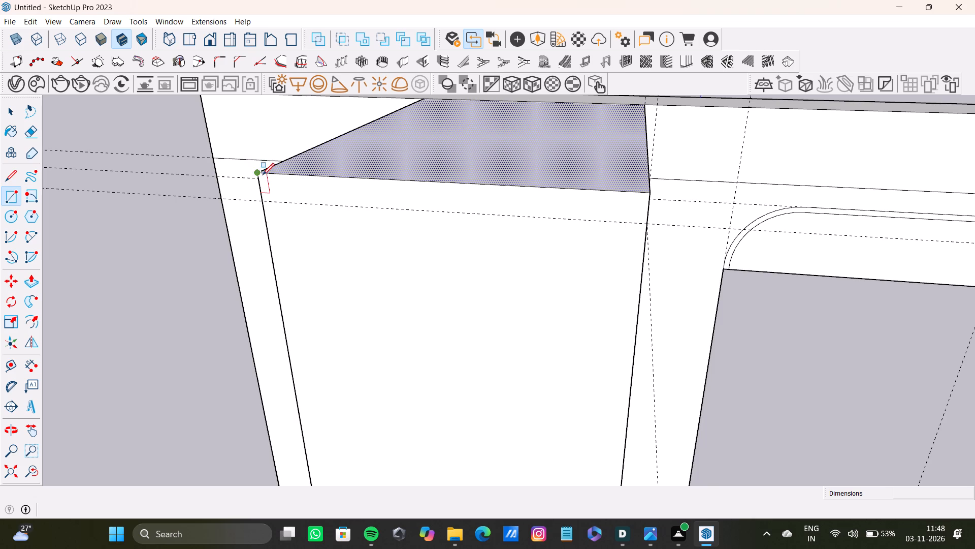
pyautogui.click(259, 172)
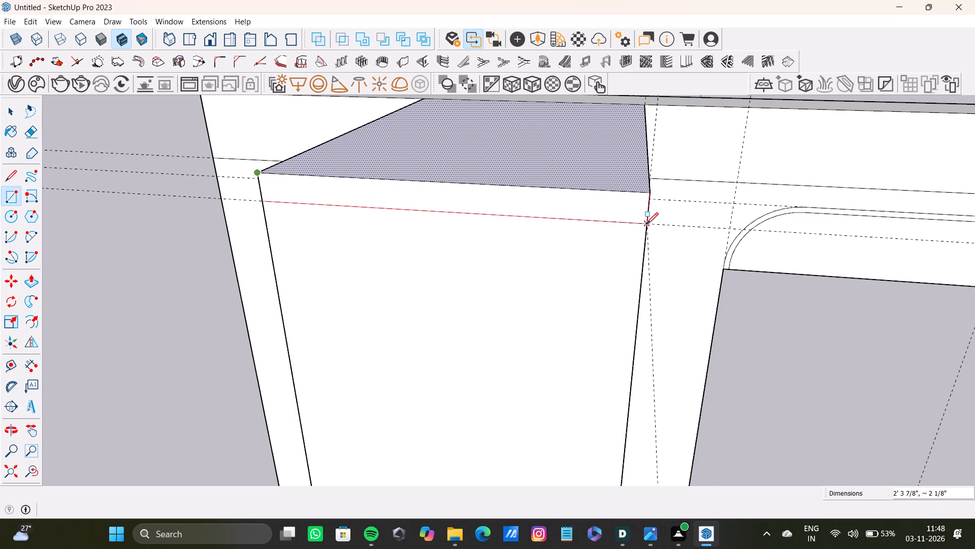
pyautogui.click(646, 224)
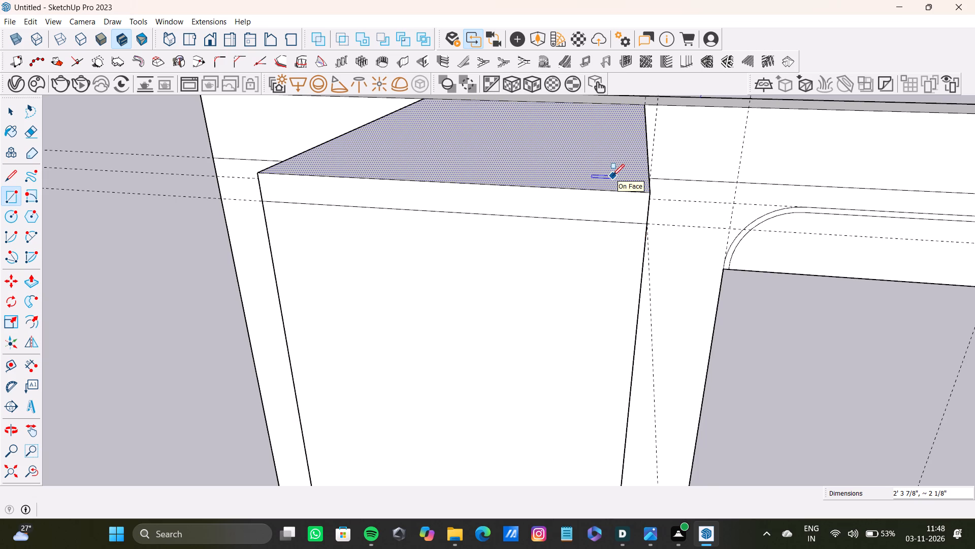
# Draw a matching strip rectangle about 2 1/8" high along the top of the side face, from the front corner to the window wall.
pyautogui.scroll(-7, 646, 178)
pyautogui.moveTo(645, 224); pyautogui.dragTo(393, 234, button='middle')
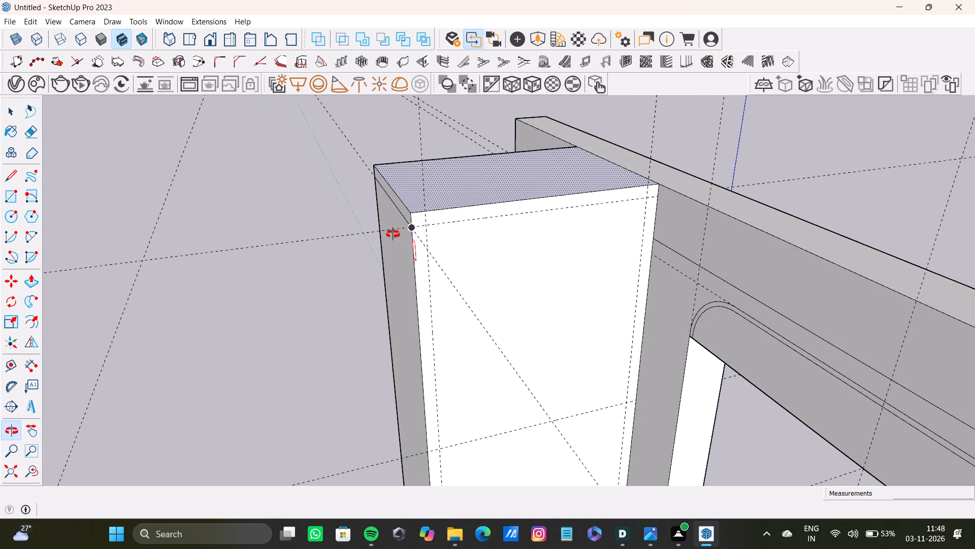
pyautogui.moveTo(393, 234); pyautogui.dragTo(369, 234, button='middle')
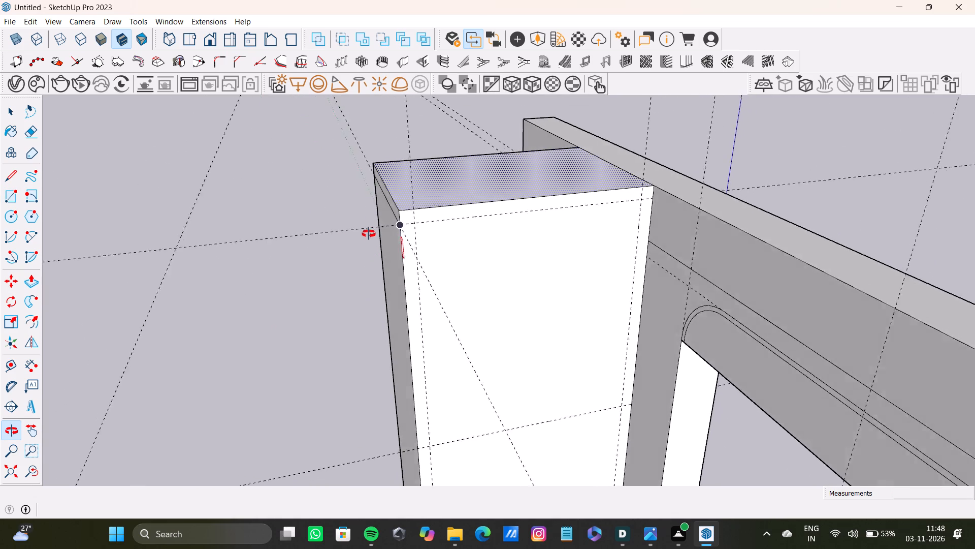
pyautogui.moveTo(369, 234); pyautogui.dragTo(365, 233, button='middle')
pyautogui.scroll(15, 387, 219)
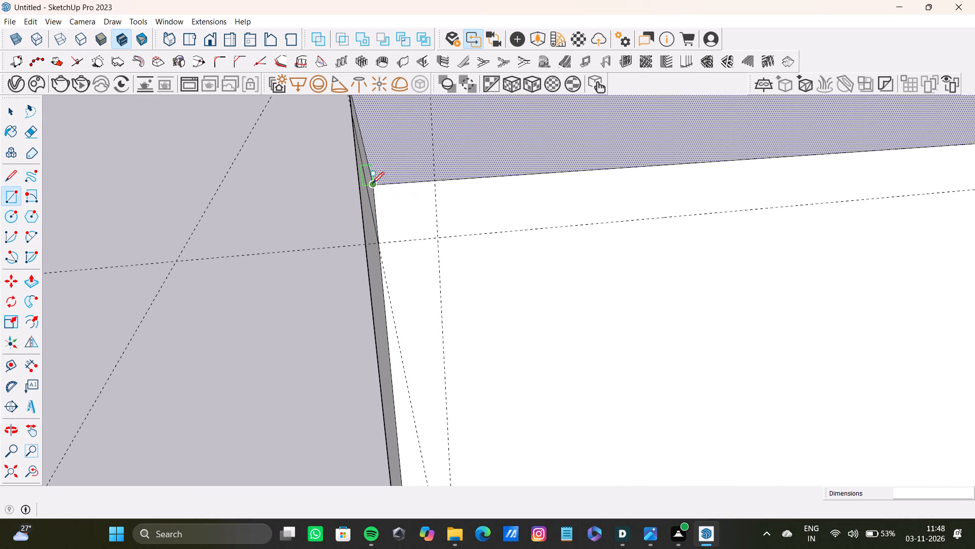
pyautogui.click(371, 184)
pyautogui.scroll(-14, 512, 210)
pyautogui.keyDown('shift'); pyautogui.moveTo(529, 210); pyautogui.dragTo(451, 235, button='middle'); pyautogui.keyUp('shift')
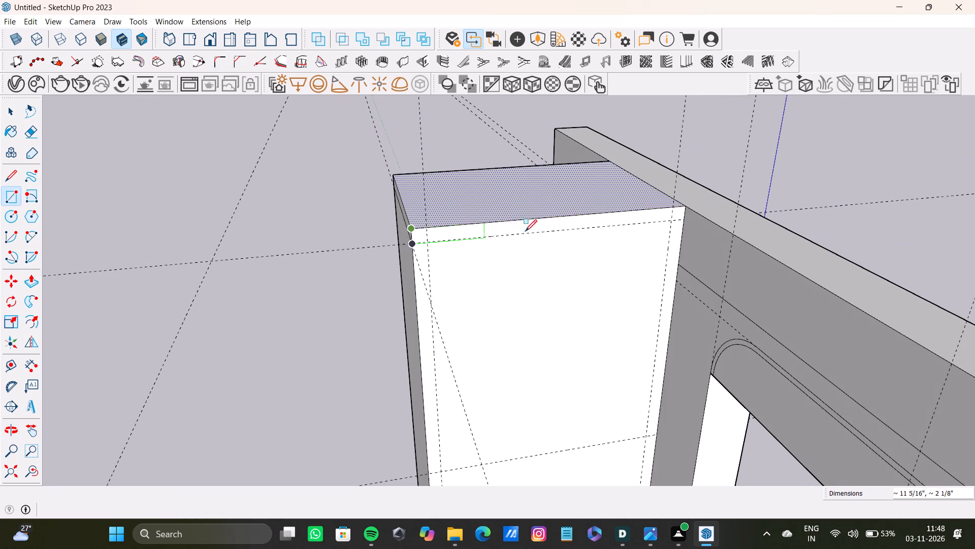
pyautogui.click(684, 221)
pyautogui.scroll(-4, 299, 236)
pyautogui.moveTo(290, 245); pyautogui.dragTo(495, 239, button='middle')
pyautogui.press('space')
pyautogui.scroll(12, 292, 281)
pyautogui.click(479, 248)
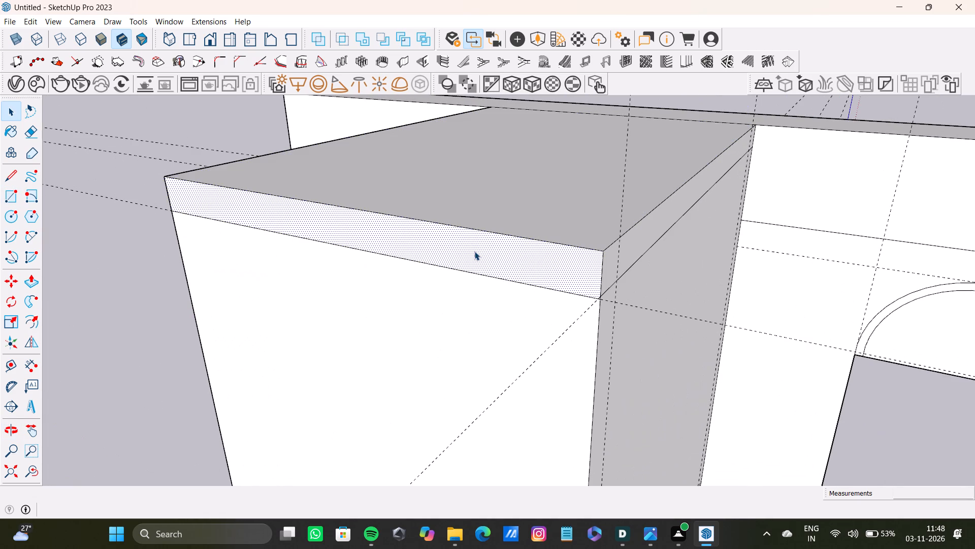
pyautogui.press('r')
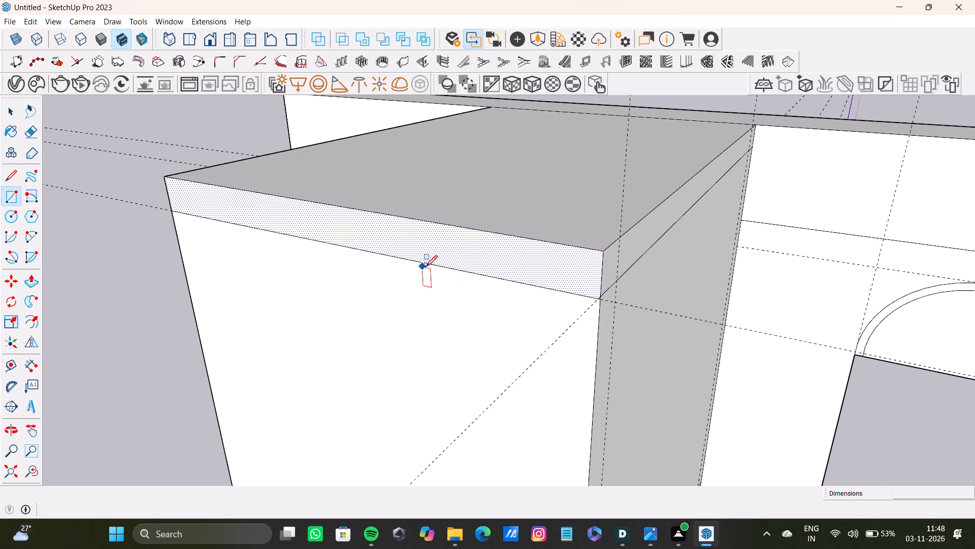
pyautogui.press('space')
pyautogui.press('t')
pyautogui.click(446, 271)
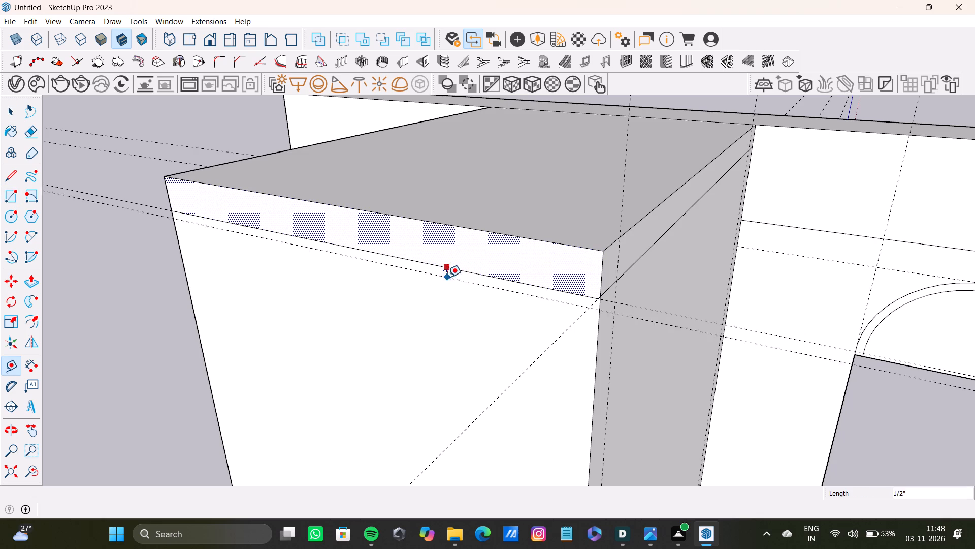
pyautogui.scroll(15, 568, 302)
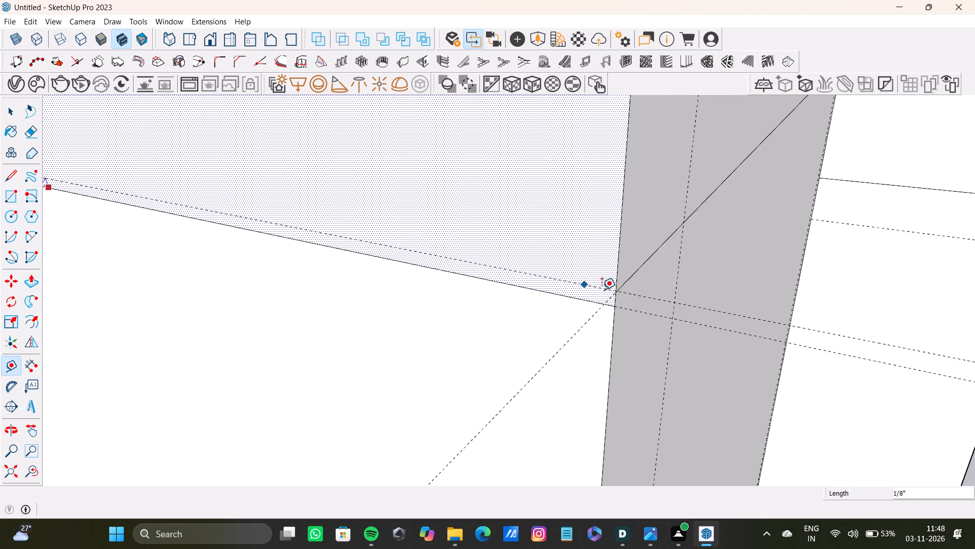
# Delete the strip's lower edge on the tall block's side face and the misaligned guide running along it.
pyautogui.scroll(-4, 606, 291)
pyautogui.scroll(1, 606, 291)
pyautogui.moveTo(604, 289); pyautogui.dragTo(594, 253, button='middle')
pyautogui.scroll(4, 602, 271)
pyautogui.press('space')
pyautogui.click(627, 298)
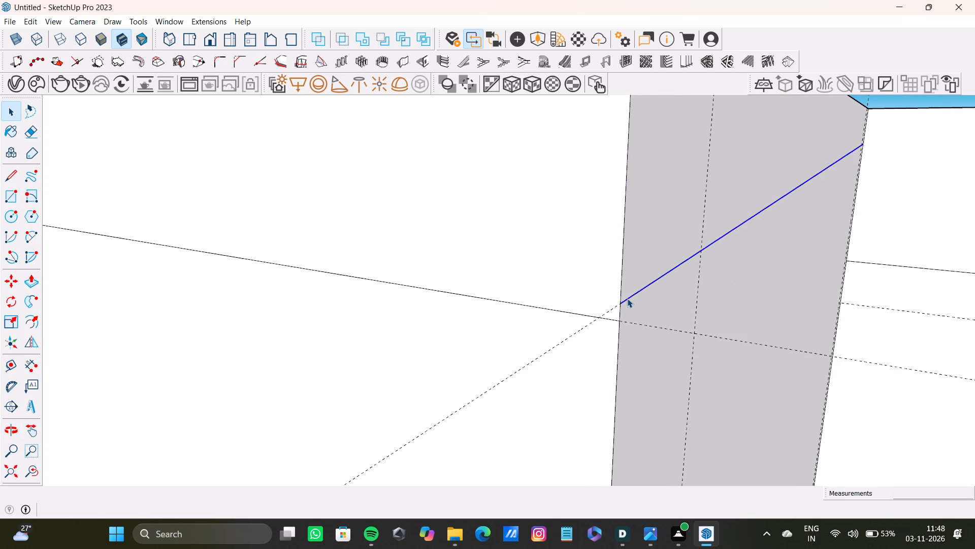
pyautogui.press('Delete')
pyautogui.click(628, 298)
pyautogui.press('Delete')
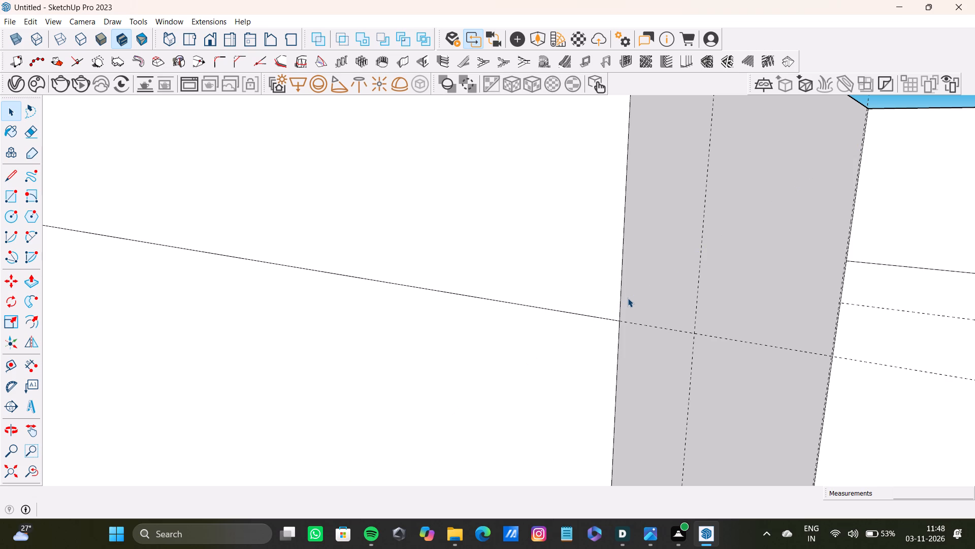
# Place a guide about 2 1/8" below the side face's top edge, meeting the front strip's lower corner.
pyautogui.scroll(-6, 606, 267)
pyautogui.press('t')
pyautogui.scroll(-8, 597, 247)
pyautogui.keyDown('shift'); pyautogui.moveTo(594, 239); pyautogui.dragTo(586, 255, button='middle'); pyautogui.keyUp('shift')
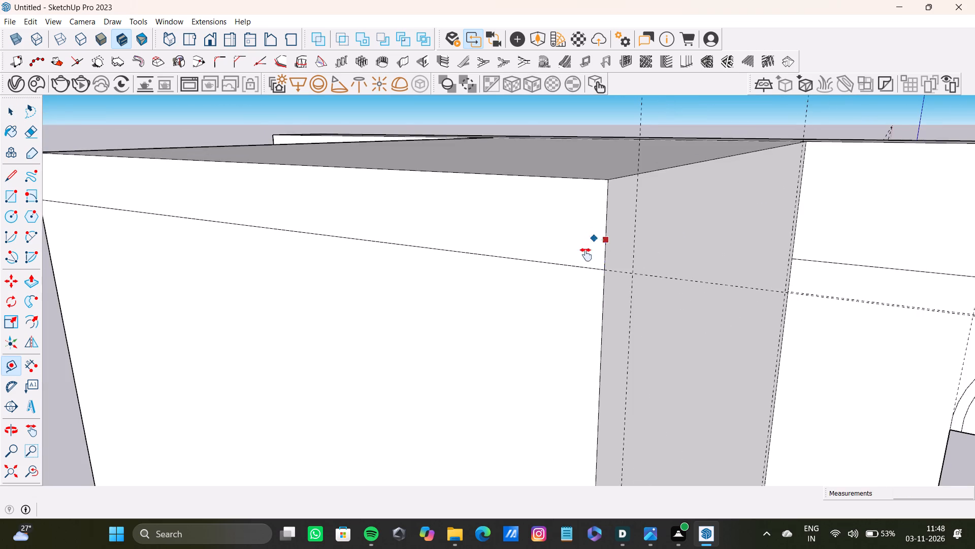
pyautogui.keyDown('shift'); pyautogui.moveTo(586, 255); pyautogui.dragTo(576, 275, button='middle'); pyautogui.keyUp('shift')
pyautogui.scroll(2, 598, 226)
pyautogui.click(600, 211)
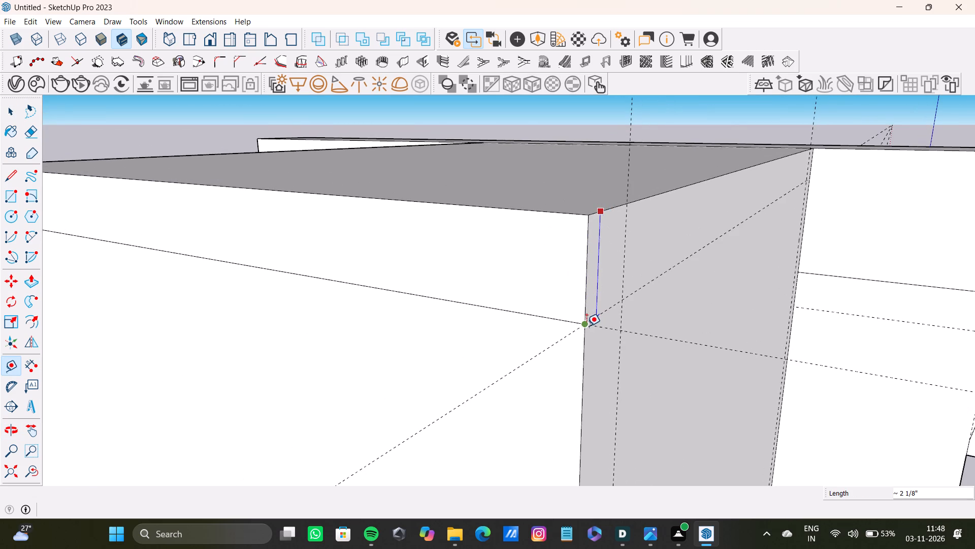
pyautogui.click(586, 325)
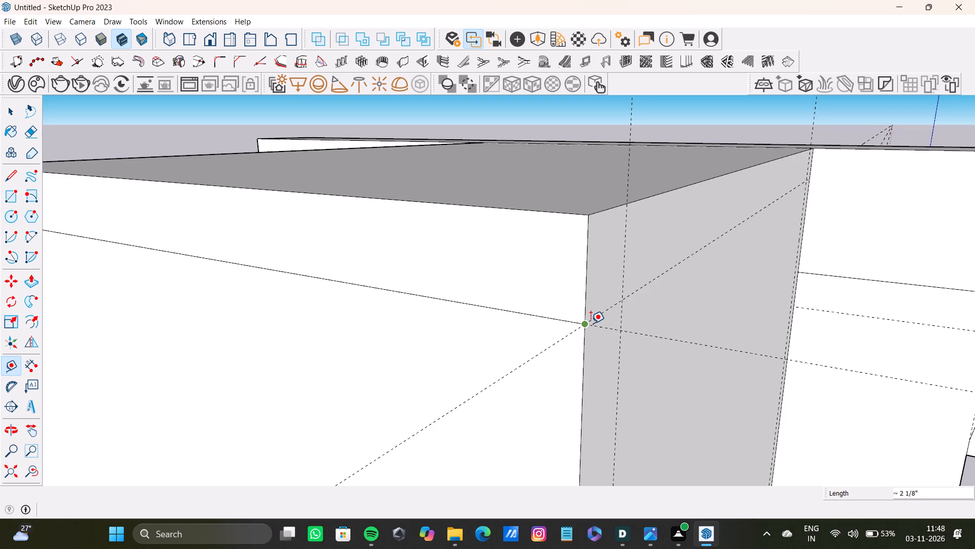
pyautogui.scroll(-13, 593, 302)
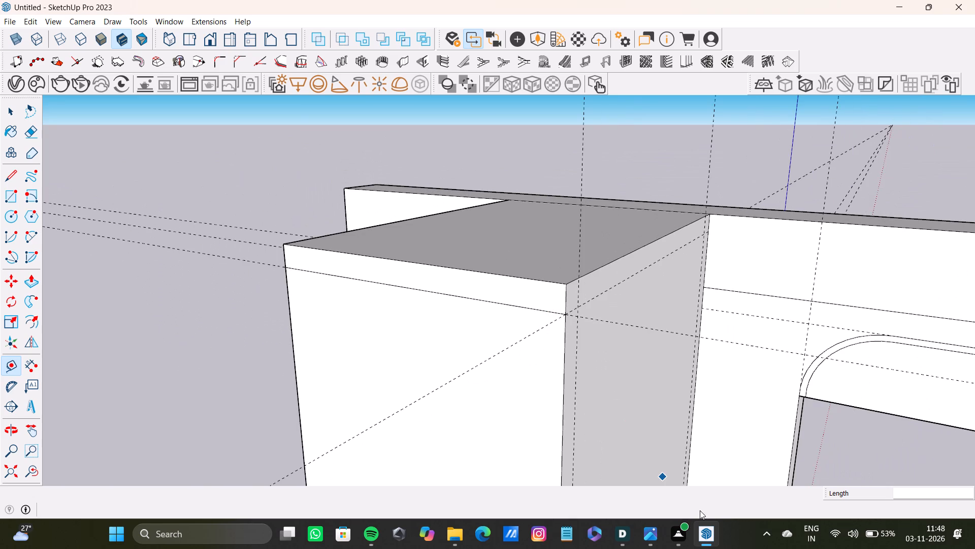
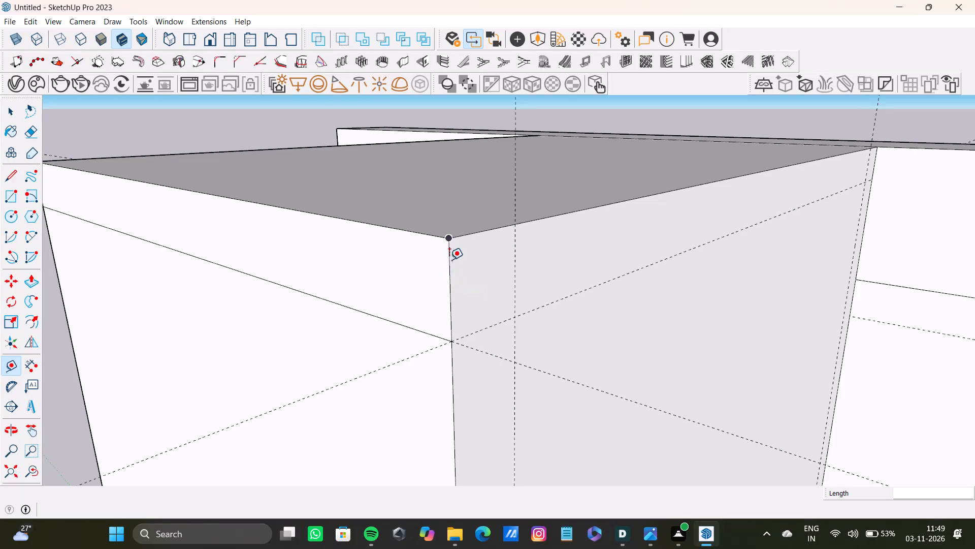
# Draw a rectangle about 3' 3 1/8" by 2 1/8" along the shaded side face's top edge, from the near corner to the far guide intersection.
pyautogui.click(451, 236)
pyautogui.press('space')
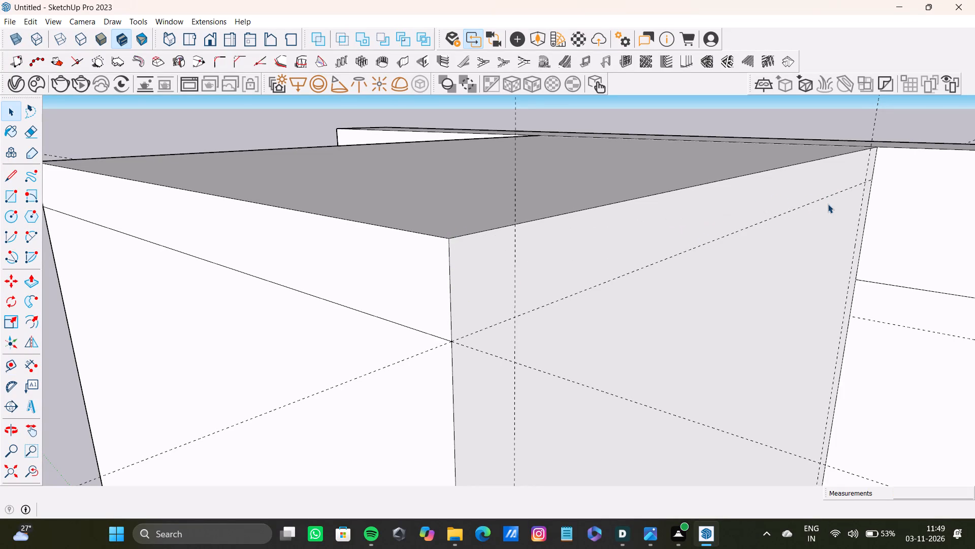
pyautogui.press('r')
pyautogui.click(452, 239)
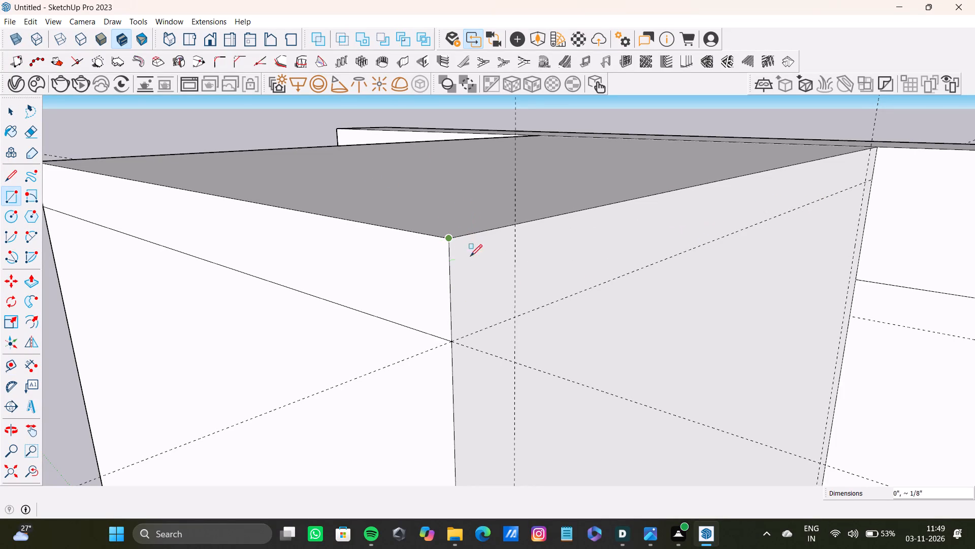
pyautogui.click(870, 177)
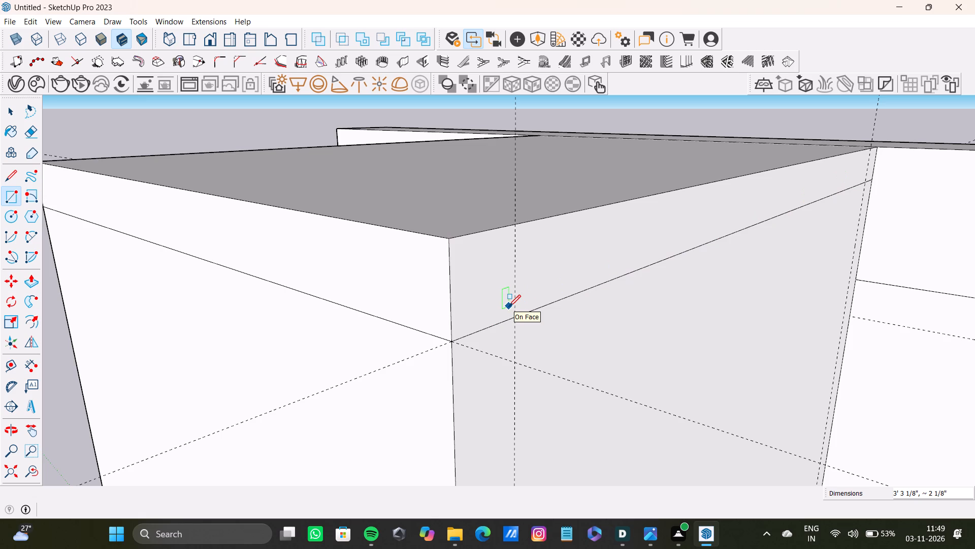
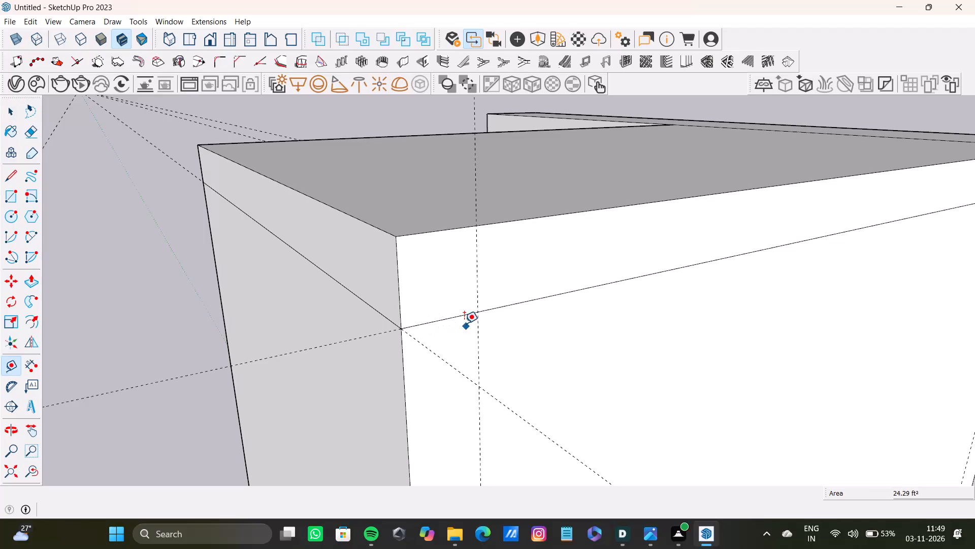
# Place a guide about 1/16" below the strip's dividing line on the tall box's shaded side face.
pyautogui.click(461, 315)
pyautogui.scroll(-3, 452, 343)
pyautogui.moveTo(438, 346); pyautogui.dragTo(549, 255, button='middle')
pyautogui.scroll(2, 427, 343)
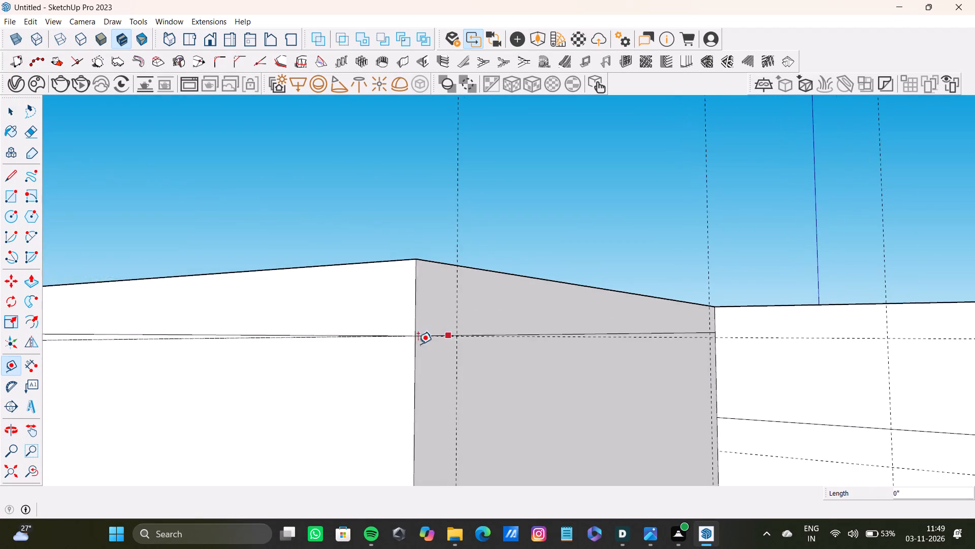
pyautogui.scroll(11, 418, 344)
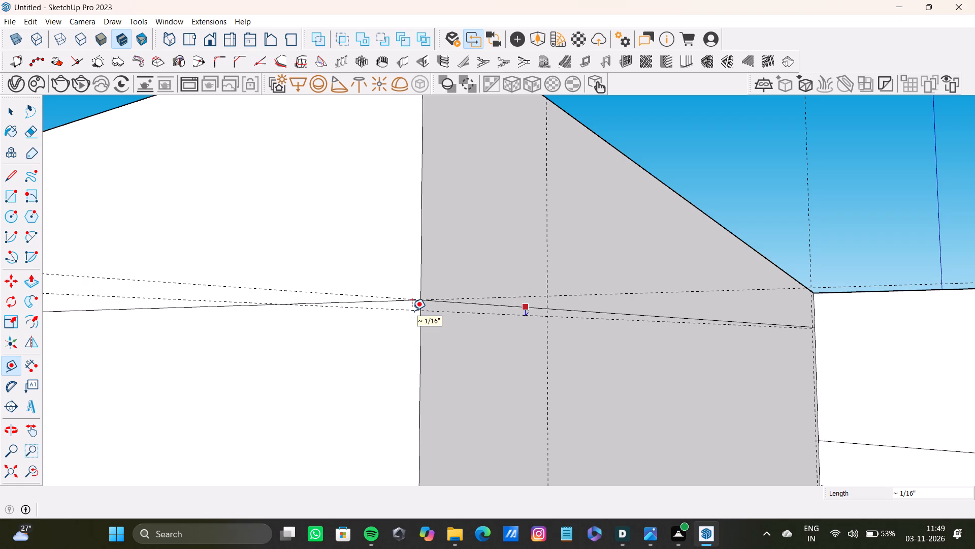
pyautogui.click(412, 311)
# Place a matching guide about 1/16" below the dividing line on the adjoining front face, meeting the side guide at the corner.
pyautogui.scroll(-4, 337, 316)
pyautogui.scroll(1, 337, 316)
pyautogui.moveTo(337, 316); pyautogui.dragTo(492, 356, button='middle')
pyautogui.scroll(2, 398, 319)
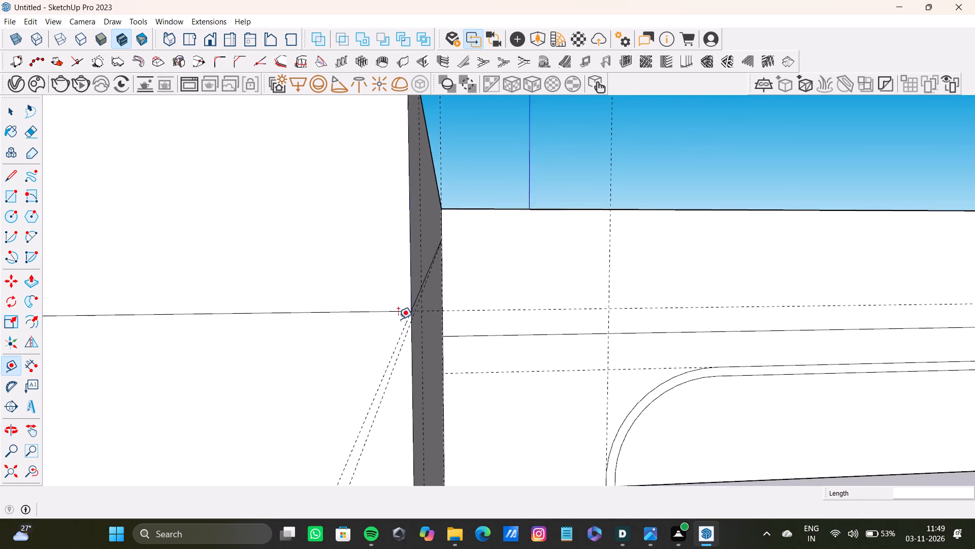
pyautogui.scroll(5, 398, 319)
pyautogui.click(408, 306)
pyautogui.scroll(3, 417, 317)
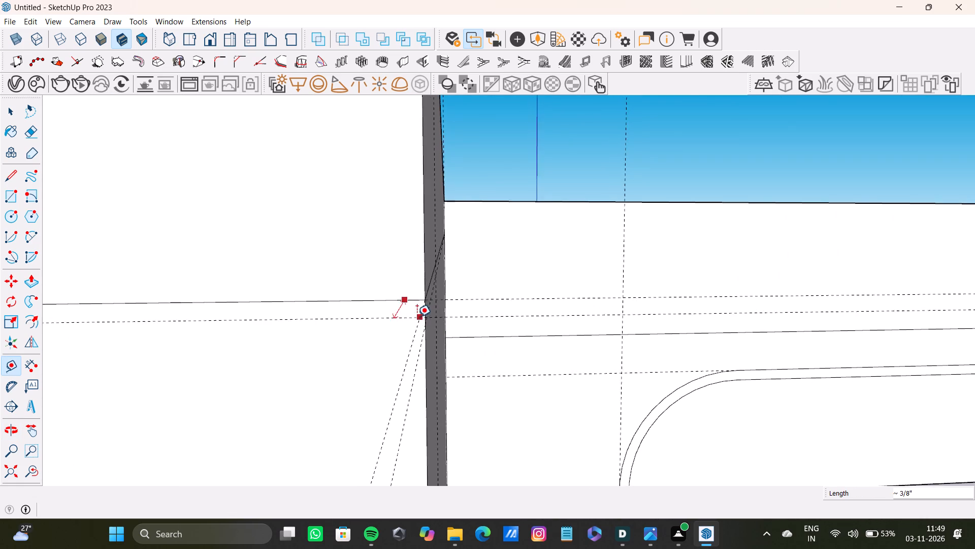
pyautogui.scroll(11, 417, 317)
pyautogui.moveTo(433, 321); pyautogui.dragTo(375, 287, button='middle')
pyautogui.scroll(2, 438, 329)
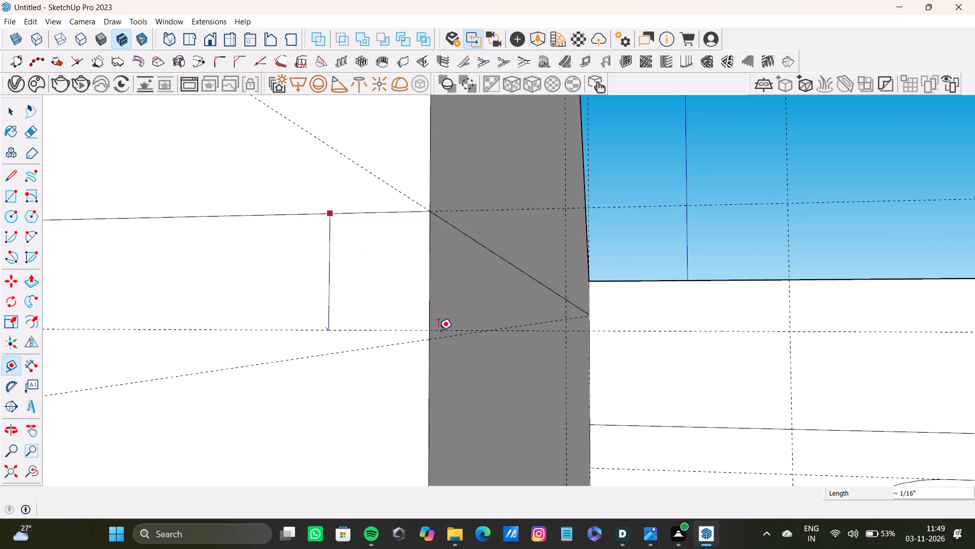
pyautogui.scroll(3, 438, 330)
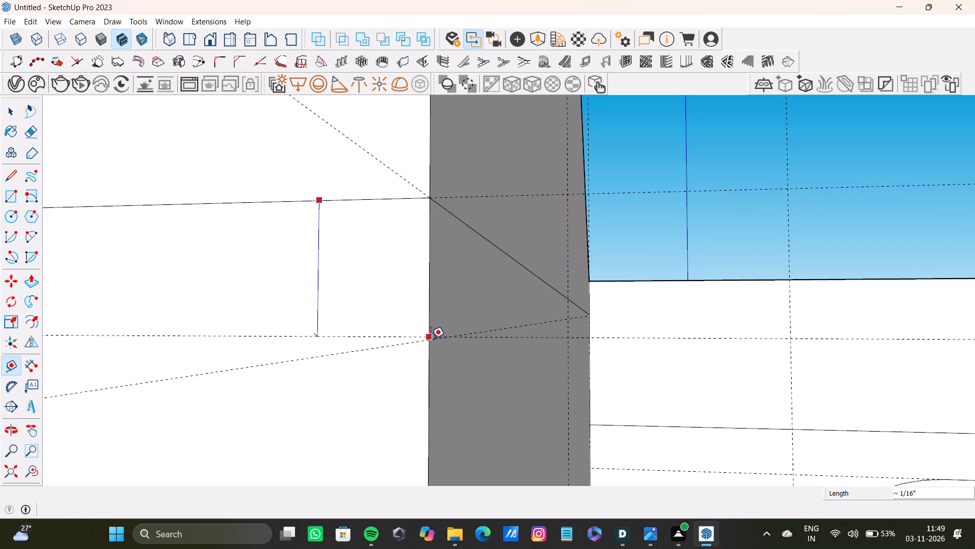
pyautogui.click(431, 339)
pyautogui.scroll(-13, 350, 288)
pyautogui.press('space')
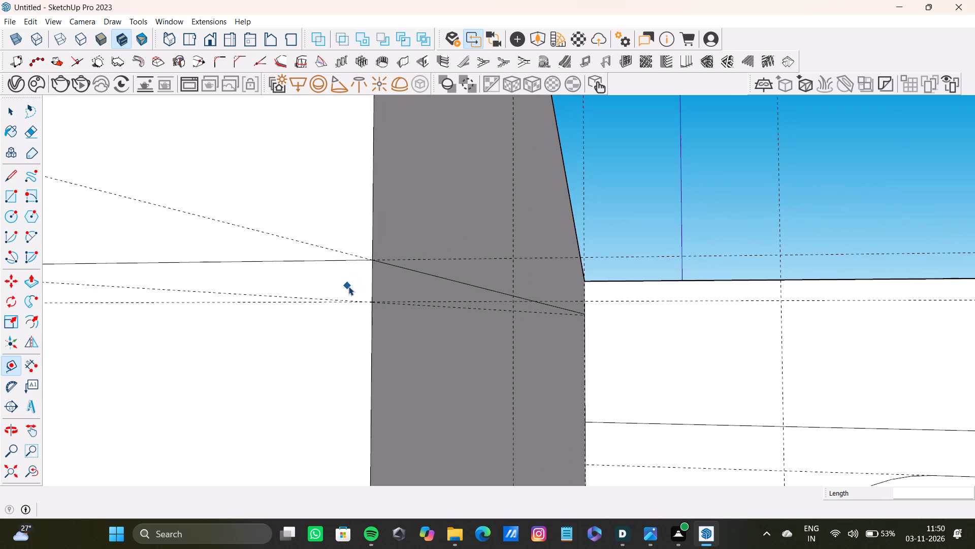
# Draw a line about 2' 3 7/8" long across the box's front face along the new lower guide, from edge to edge.
pyautogui.scroll(-8, 272, 272)
pyautogui.keyDown('shift'); pyautogui.moveTo(268, 272); pyautogui.dragTo(268, 272, button='middle'); pyautogui.keyUp('shift')
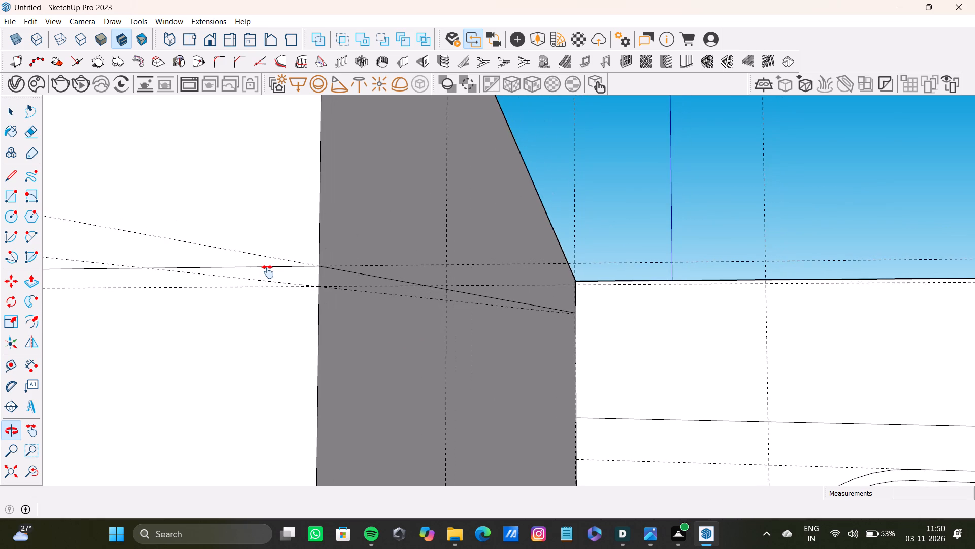
pyautogui.keyDown('shift'); pyautogui.moveTo(268, 272); pyautogui.dragTo(351, 281, button='middle'); pyautogui.keyUp('shift')
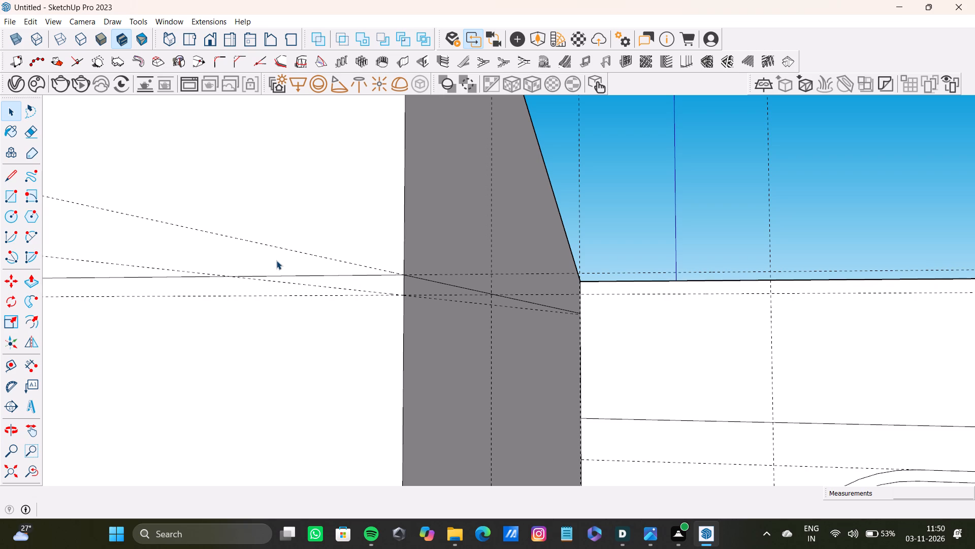
pyautogui.press('space')
pyautogui.scroll(-11, 251, 242)
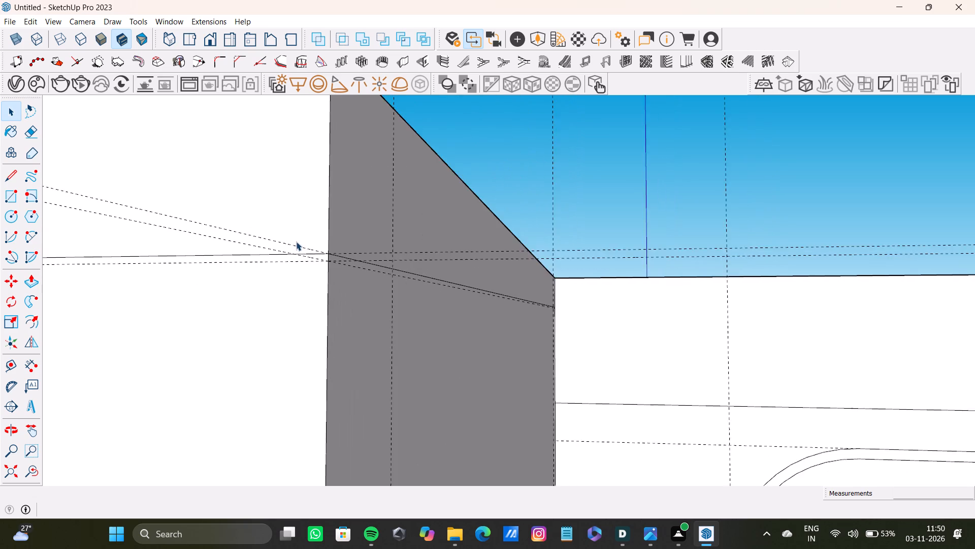
pyautogui.scroll(-2, 296, 241)
pyautogui.moveTo(295, 241); pyautogui.dragTo(696, 255, button='middle')
pyautogui.scroll(-11, 334, 293)
pyautogui.keyDown('shift'); pyautogui.moveTo(324, 285); pyautogui.dragTo(539, 260, button='middle'); pyautogui.keyUp('shift')
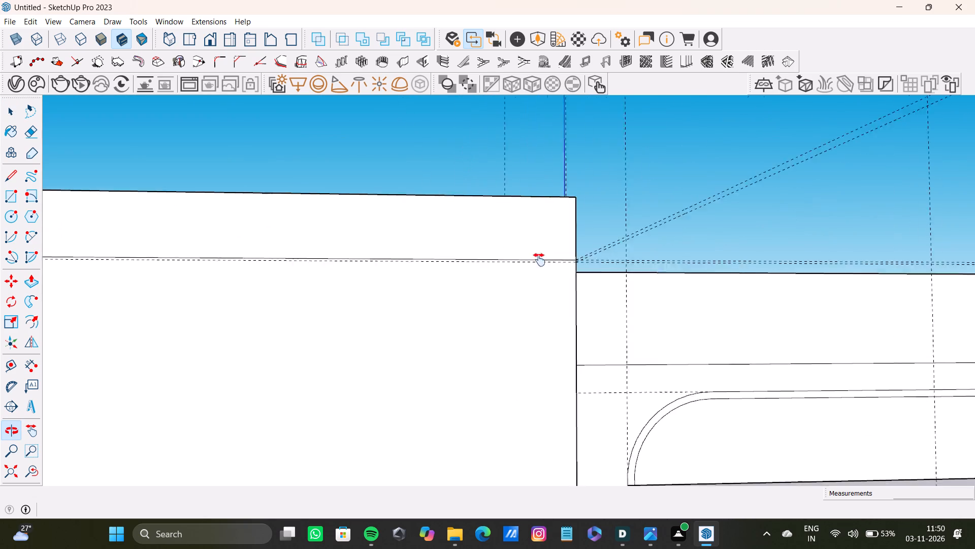
pyautogui.keyDown('shift'); pyautogui.moveTo(539, 260); pyautogui.dragTo(627, 272, button='middle'); pyautogui.keyUp('shift')
pyautogui.scroll(-9, 103, 282)
pyautogui.keyDown('shift'); pyautogui.moveTo(103, 282); pyautogui.dragTo(502, 292, button='middle'); pyautogui.keyUp('shift')
pyautogui.scroll(4, 436, 297)
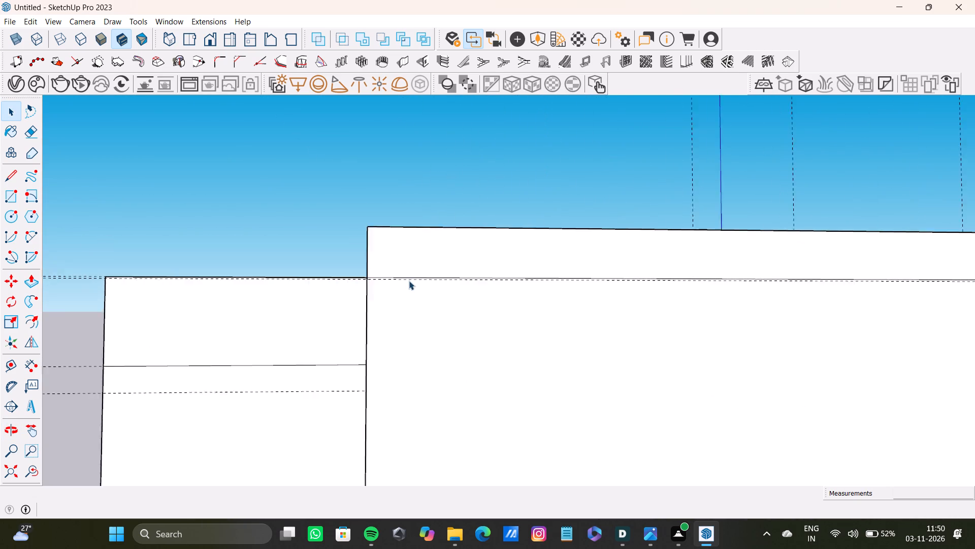
pyautogui.scroll(5, 409, 281)
pyautogui.moveTo(321, 265); pyautogui.dragTo(313, 270, button='middle')
pyautogui.press('l')
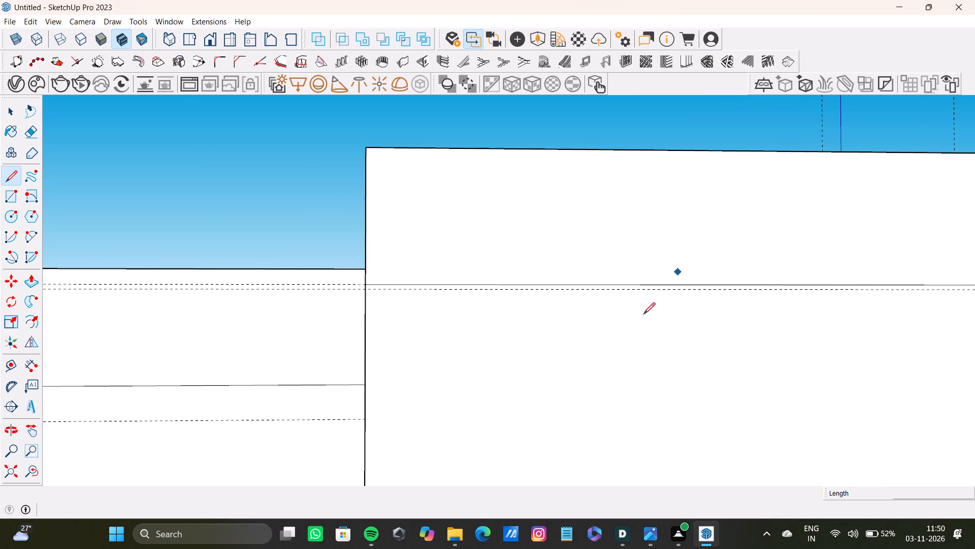
pyautogui.scroll(8, 393, 327)
pyautogui.click(342, 260)
pyautogui.scroll(-3, 782, 288)
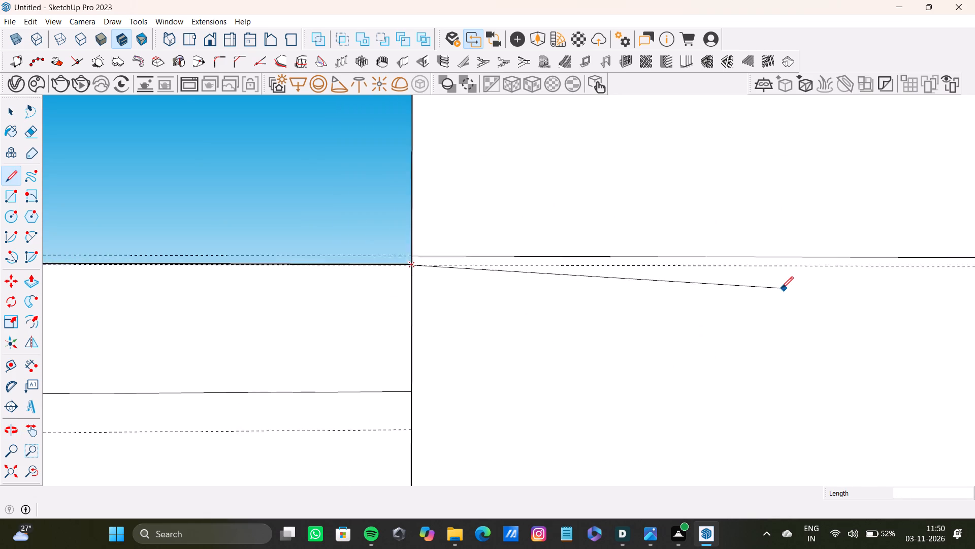
pyautogui.scroll(-9, 782, 288)
pyautogui.keyDown('shift'); pyautogui.moveTo(782, 286); pyautogui.dragTo(422, 269, button='middle'); pyautogui.keyUp('shift')
pyautogui.scroll(-7, 539, 259)
pyautogui.moveTo(648, 268); pyautogui.dragTo(207, 255, button='middle')
pyautogui.scroll(-4, 682, 246)
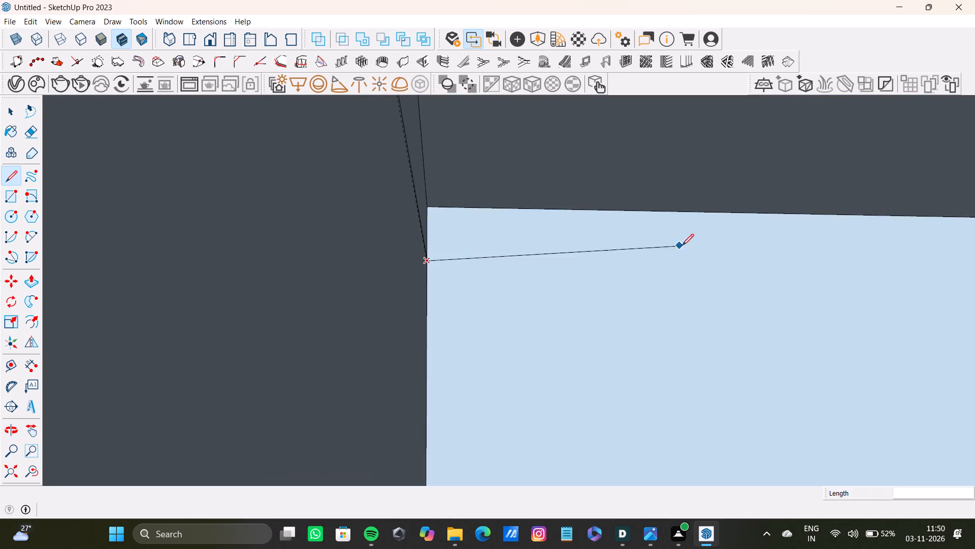
pyautogui.click(9, 464)
pyautogui.moveTo(216, 374); pyautogui.dragTo(554, 370, button='middle')
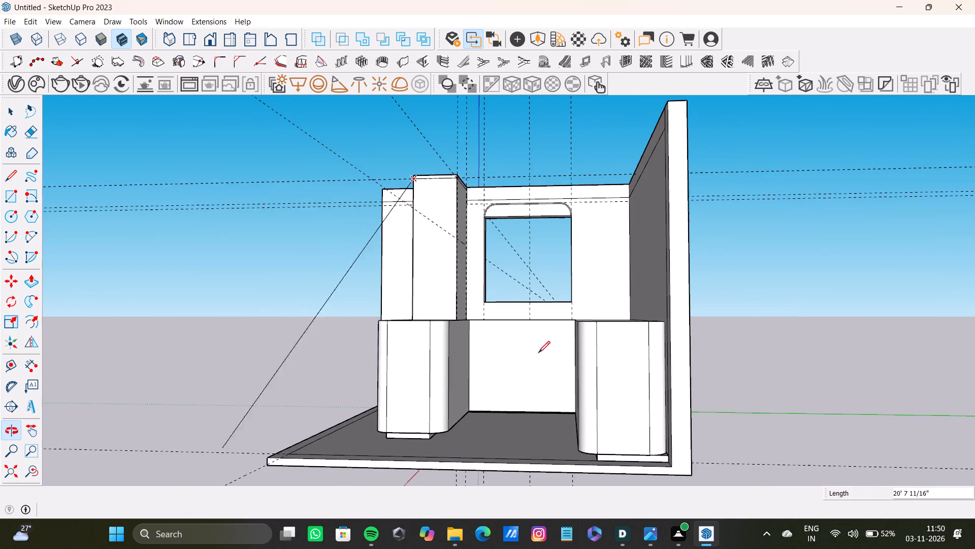
pyautogui.scroll(20, 370, 190)
pyautogui.scroll(11, 370, 190)
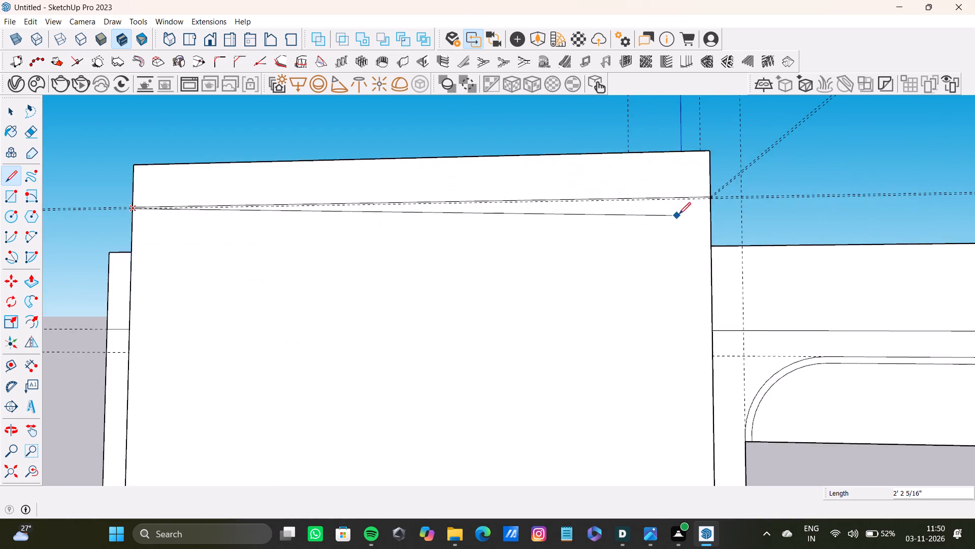
pyautogui.scroll(3, 679, 214)
pyautogui.keyDown('shift'); pyautogui.moveTo(673, 216); pyautogui.dragTo(513, 309, button='middle'); pyautogui.keyUp('shift')
pyautogui.scroll(14, 555, 294)
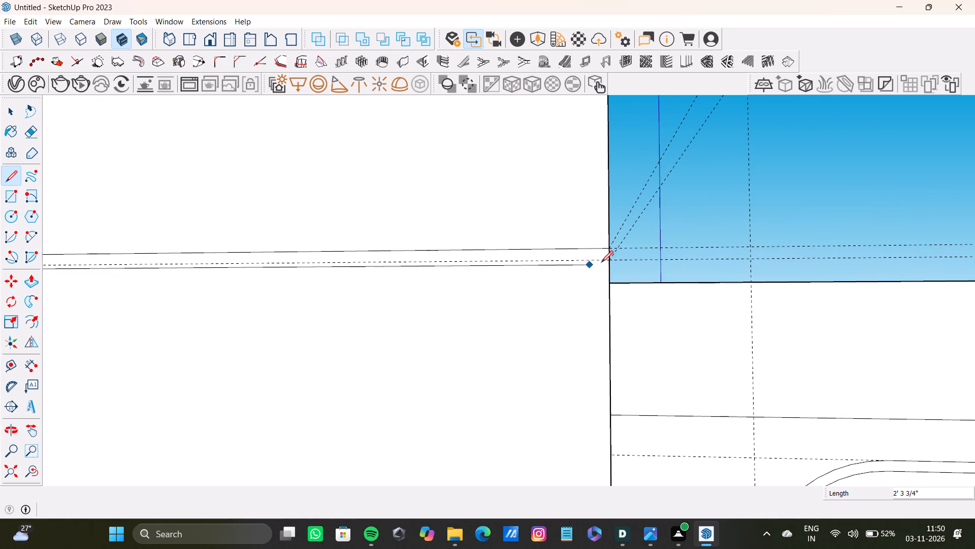
pyautogui.scroll(7, 604, 260)
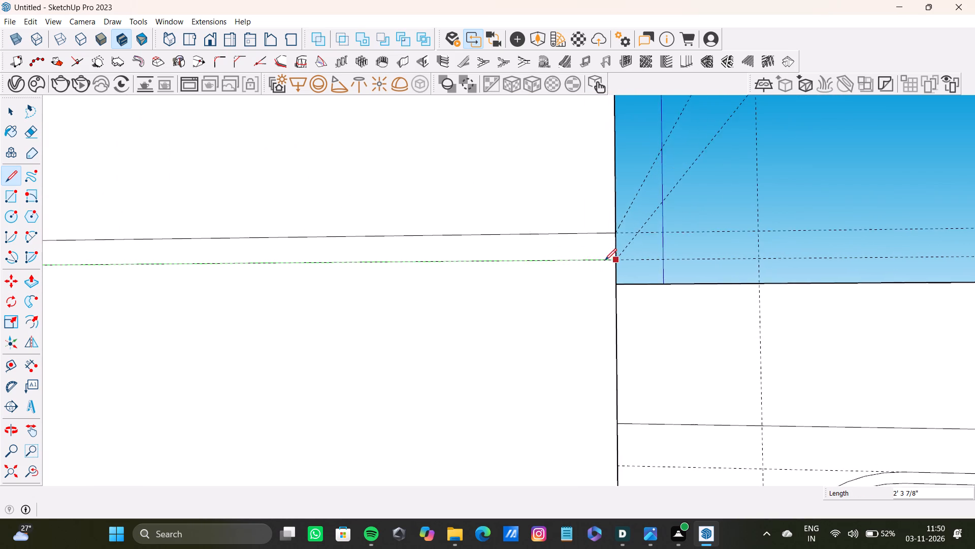
pyautogui.scroll(5, 605, 260)
pyautogui.click(620, 261)
# Draw a line about 3' 3 1/8" long across the side face along its lower guide, ending at the far edge.
pyautogui.scroll(-5, 577, 265)
pyautogui.moveTo(560, 266); pyautogui.dragTo(283, 301, button='middle')
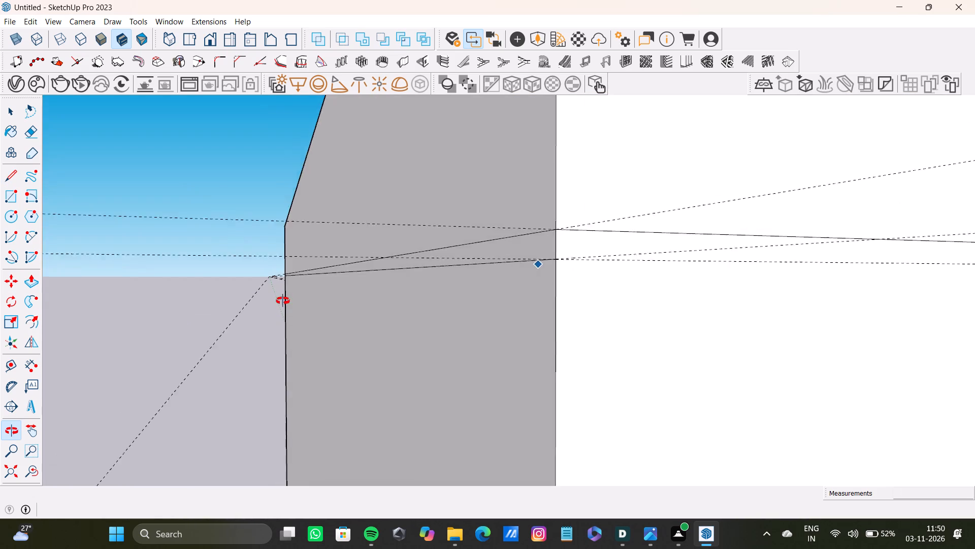
pyautogui.moveTo(283, 301); pyautogui.dragTo(282, 301, button='middle')
pyautogui.scroll(2, 451, 281)
pyautogui.click(601, 260)
pyautogui.scroll(-4, 768, 268)
pyautogui.keyDown('shift'); pyautogui.moveTo(772, 266); pyautogui.dragTo(763, 265, button='middle'); pyautogui.keyUp('shift')
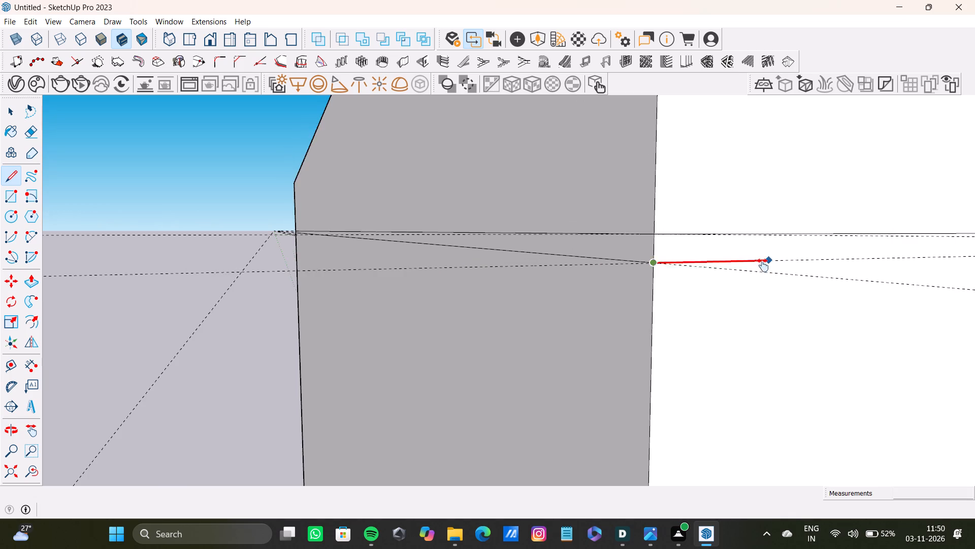
pyautogui.keyDown('shift'); pyautogui.moveTo(763, 265); pyautogui.dragTo(372, 292, button='middle'); pyautogui.keyUp('shift')
pyautogui.scroll(-3, 801, 292)
pyautogui.keyDown('shift'); pyautogui.moveTo(830, 283); pyautogui.dragTo(568, 296, button='middle'); pyautogui.keyUp('shift')
pyautogui.scroll(-4, 897, 289)
pyautogui.keyDown('shift'); pyautogui.moveTo(877, 284); pyautogui.dragTo(453, 295, button='middle'); pyautogui.keyUp('shift')
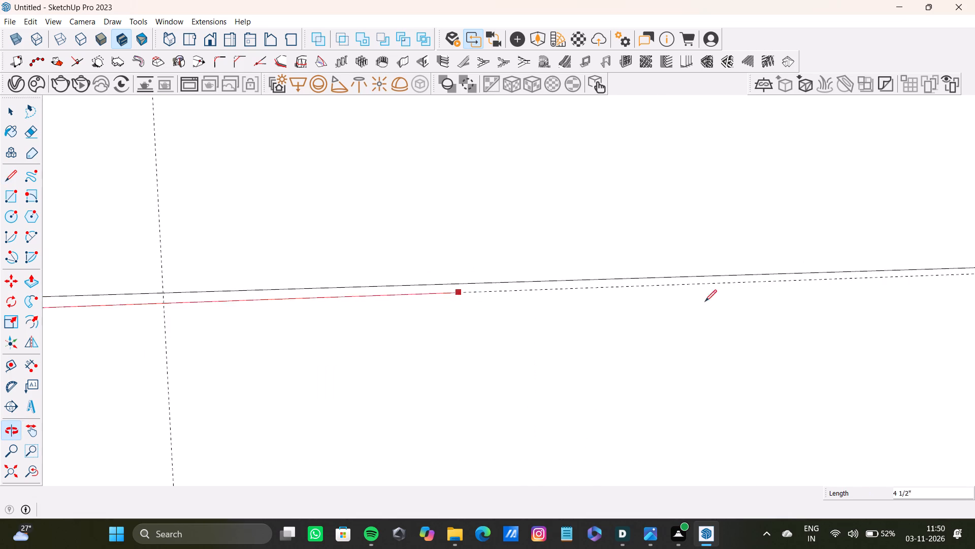
pyautogui.scroll(-3, 829, 289)
pyautogui.keyDown('shift'); pyautogui.moveTo(822, 286); pyautogui.dragTo(565, 300, button='middle'); pyautogui.keyUp('shift')
pyautogui.scroll(-3, 945, 303)
pyautogui.keyDown('shift'); pyautogui.moveTo(912, 299); pyautogui.dragTo(703, 335, button='middle'); pyautogui.keyUp('shift')
pyautogui.scroll(-4, 885, 319)
pyautogui.keyDown('shift'); pyautogui.moveTo(865, 315); pyautogui.dragTo(781, 311, button='middle'); pyautogui.keyUp('shift')
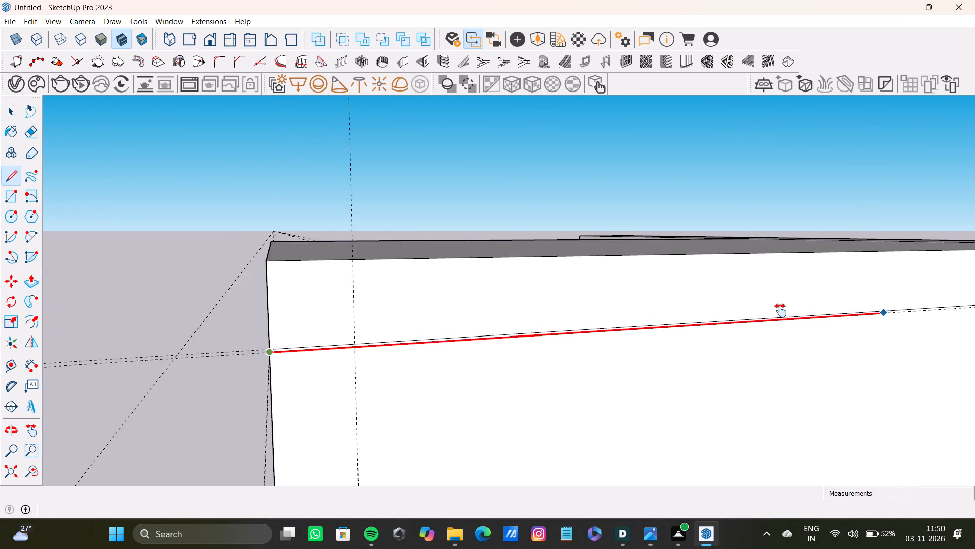
pyautogui.keyDown('shift'); pyautogui.moveTo(781, 311); pyautogui.dragTo(580, 336, button='middle'); pyautogui.keyUp('shift')
pyautogui.scroll(-3, 724, 332)
pyautogui.keyDown('shift'); pyautogui.moveTo(807, 338); pyautogui.dragTo(662, 333, button='middle'); pyautogui.keyUp('shift')
pyautogui.scroll(16, 754, 323)
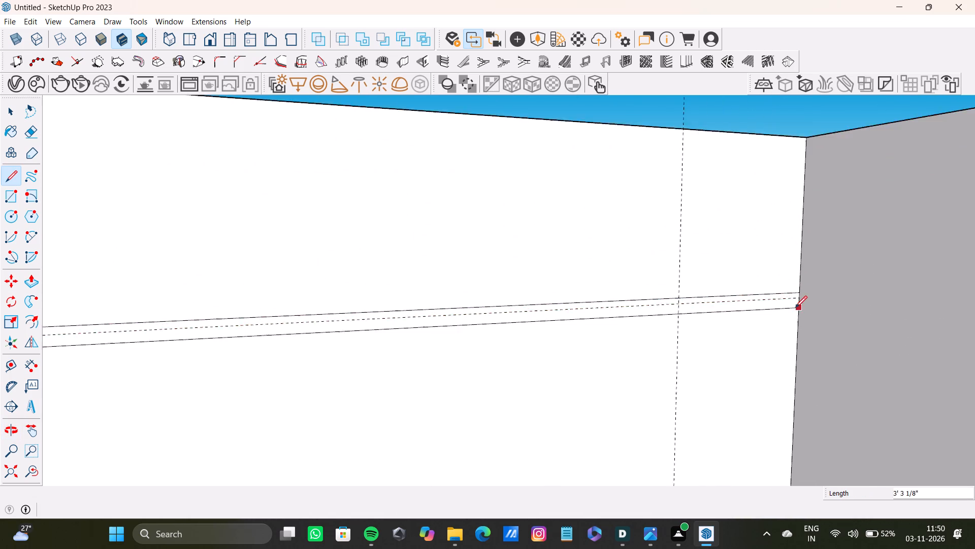
pyautogui.scroll(2, 795, 308)
pyautogui.click(801, 296)
# Push/Pull the top strip of the tall box's front face outward by about 3/8".
pyautogui.scroll(-13, 363, 351)
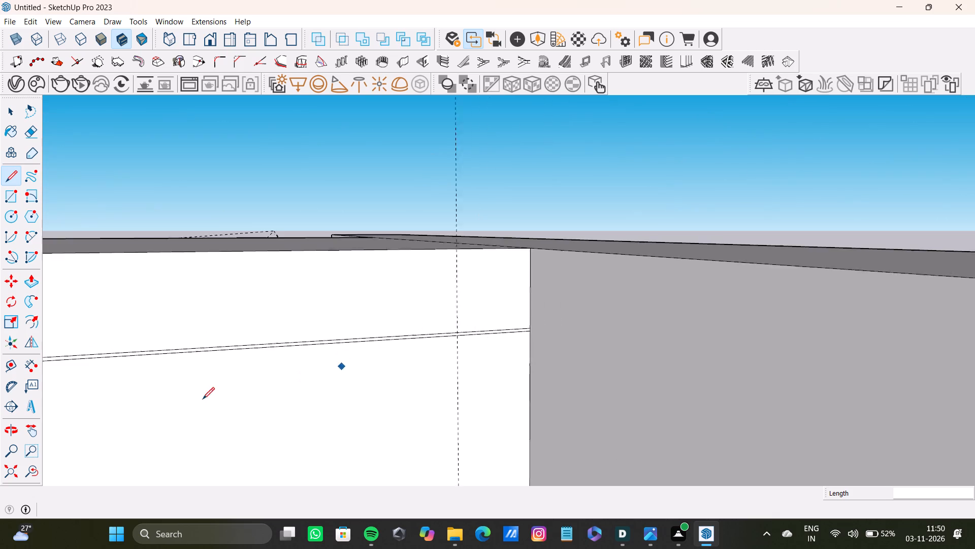
pyautogui.click(11, 476)
pyautogui.moveTo(395, 395); pyautogui.dragTo(675, 408, button='middle')
pyautogui.scroll(5, 432, 203)
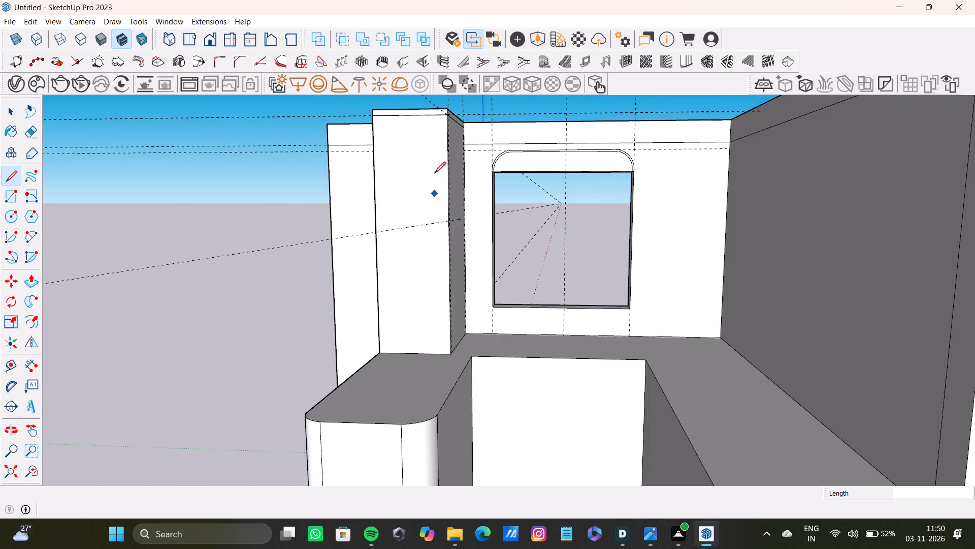
pyautogui.scroll(9, 434, 173)
pyautogui.scroll(-9, 422, 125)
pyautogui.press('v')
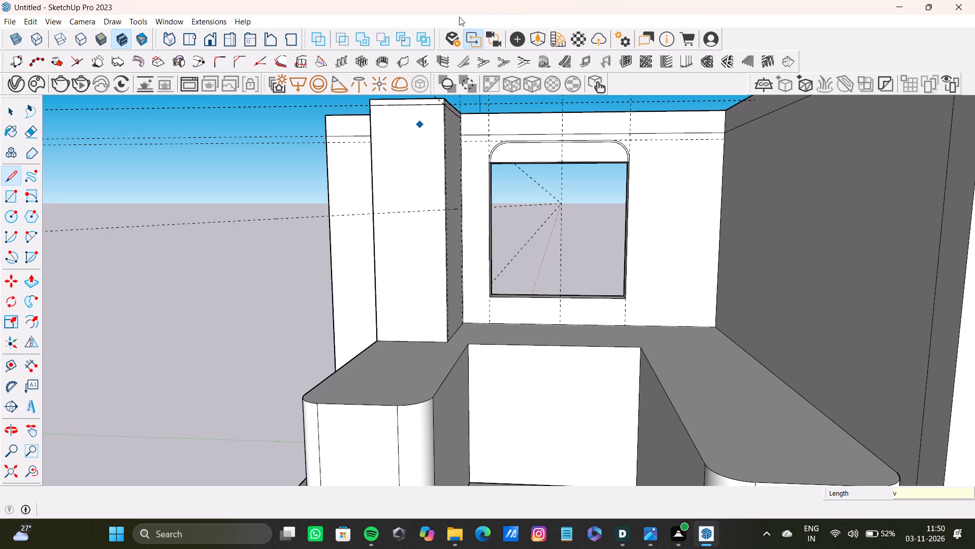
pyautogui.scroll(9, 440, 155)
pyautogui.keyDown('shift'); pyautogui.moveTo(436, 112); pyautogui.dragTo(446, 269, button='middle'); pyautogui.keyUp('shift')
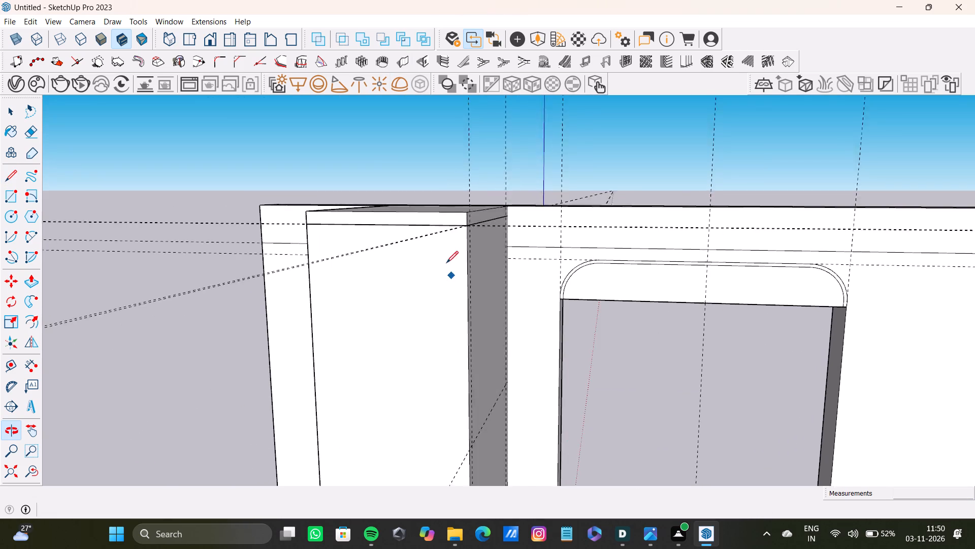
pyautogui.scroll(20, 458, 218)
pyautogui.scroll(12, 458, 218)
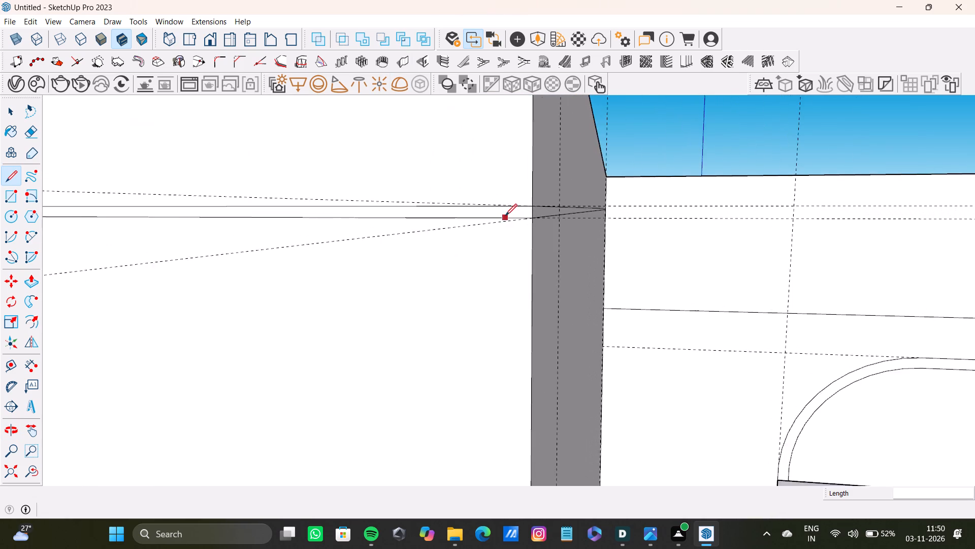
pyautogui.scroll(2, 505, 216)
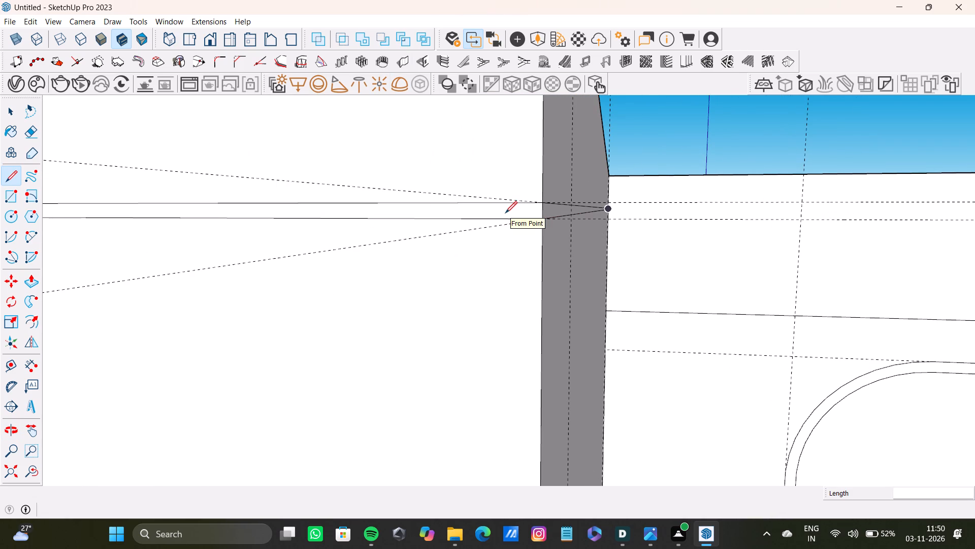
pyautogui.press('space')
pyautogui.click(490, 173)
pyautogui.scroll(-17, 489, 177)
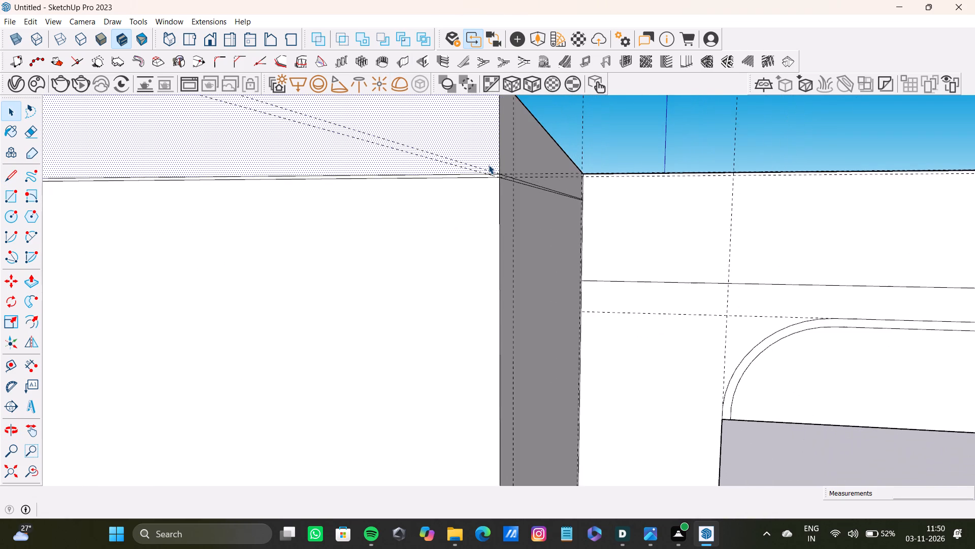
pyautogui.middleClick(489, 165)
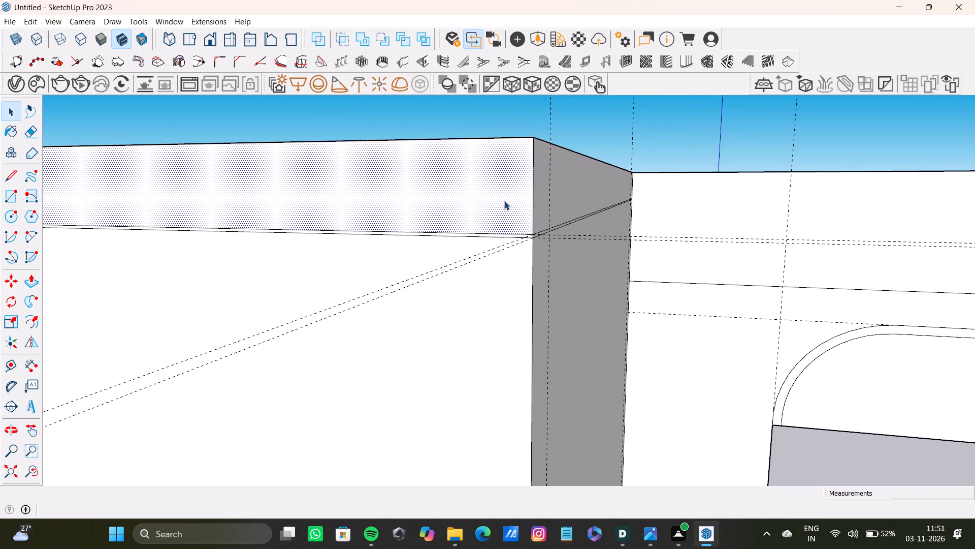
pyautogui.press('p')
pyautogui.moveTo(504, 202); pyautogui.dragTo(501, 209)
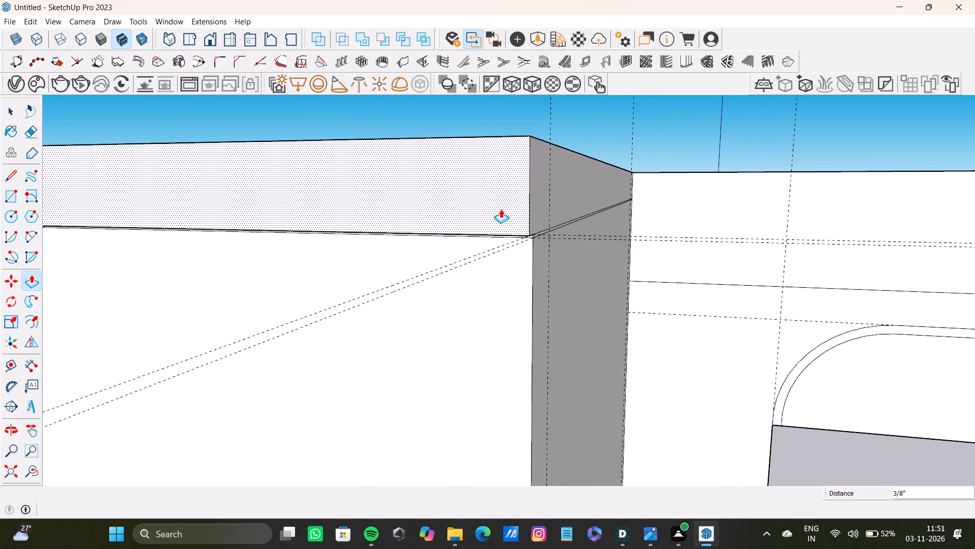
# Push/Pull the top strip of the box's side face outward by about 1/8".
pyautogui.scroll(4, 541, 219)
pyautogui.moveTo(532, 225); pyautogui.dragTo(464, 248, button='middle')
pyautogui.press('space')
pyautogui.click(529, 213)
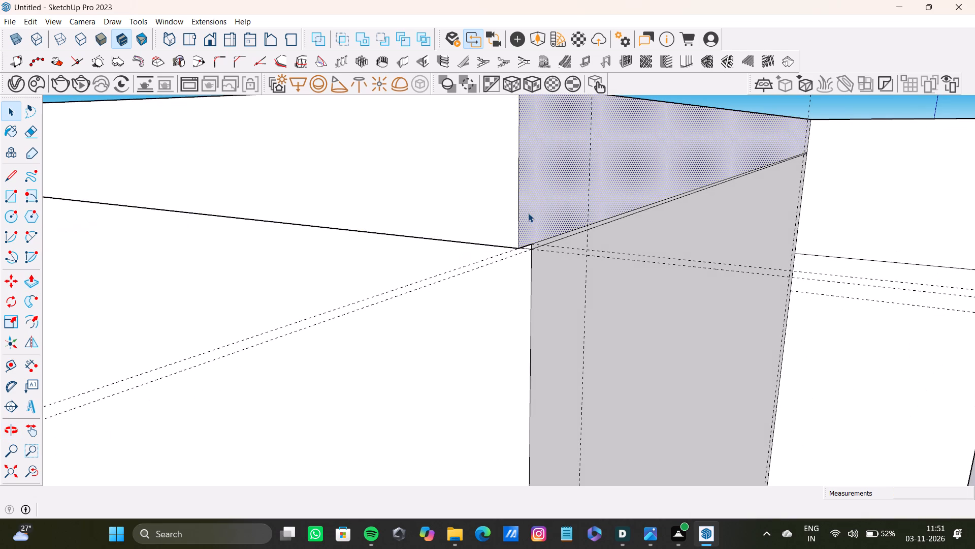
pyautogui.press('p')
pyautogui.moveTo(528, 213); pyautogui.dragTo(535, 219)
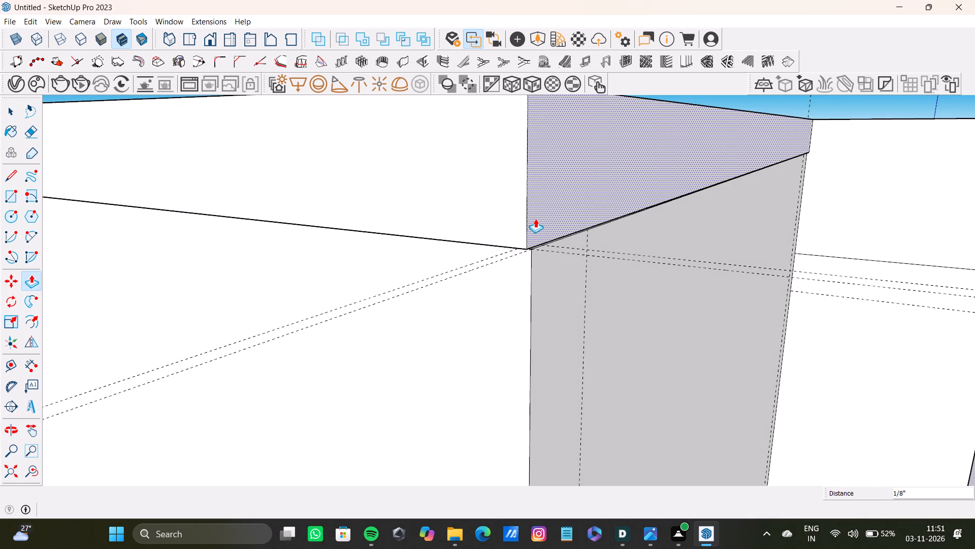
# Push/Pull the top strip of the box's side face further outward by about 3/16".
pyautogui.moveTo(535, 219); pyautogui.dragTo(539, 219)
# Place a horizontal guide on the tall box's front face about 3' 2 3/8" below the top strip's lower edge, at the corner guide intersection.
pyautogui.scroll(-16, 542, 216)
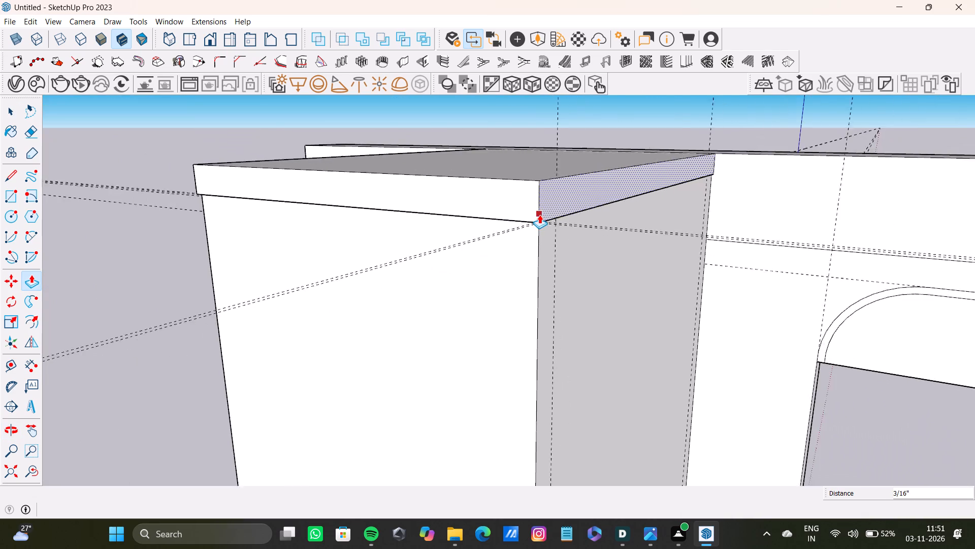
pyautogui.scroll(-6, 539, 215)
pyautogui.moveTo(537, 242); pyautogui.dragTo(514, 97, button='middle')
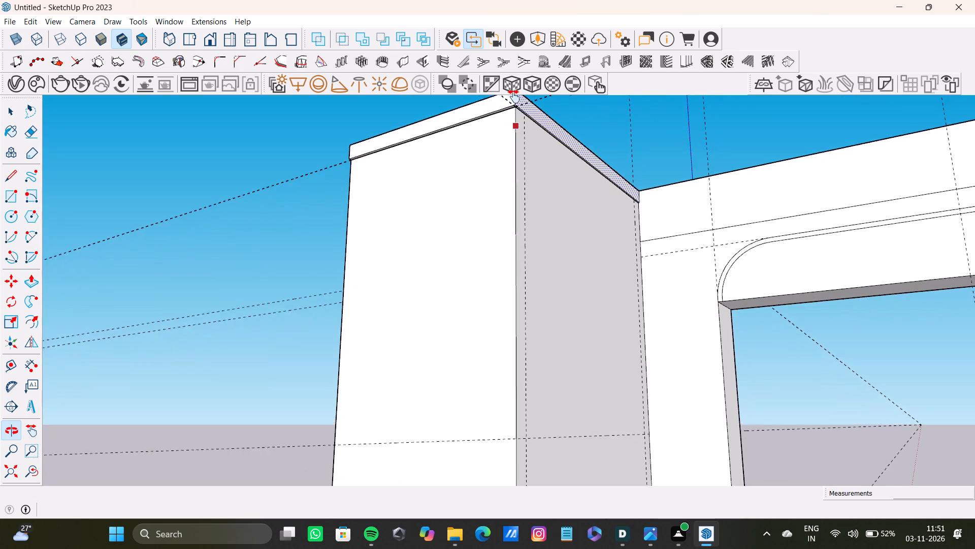
pyautogui.moveTo(514, 97); pyautogui.dragTo(508, 99, button='middle')
pyautogui.scroll(-4, 435, 168)
pyautogui.moveTo(429, 204); pyautogui.dragTo(478, 197, button='middle')
pyautogui.press('t')
pyautogui.scroll(11, 400, 161)
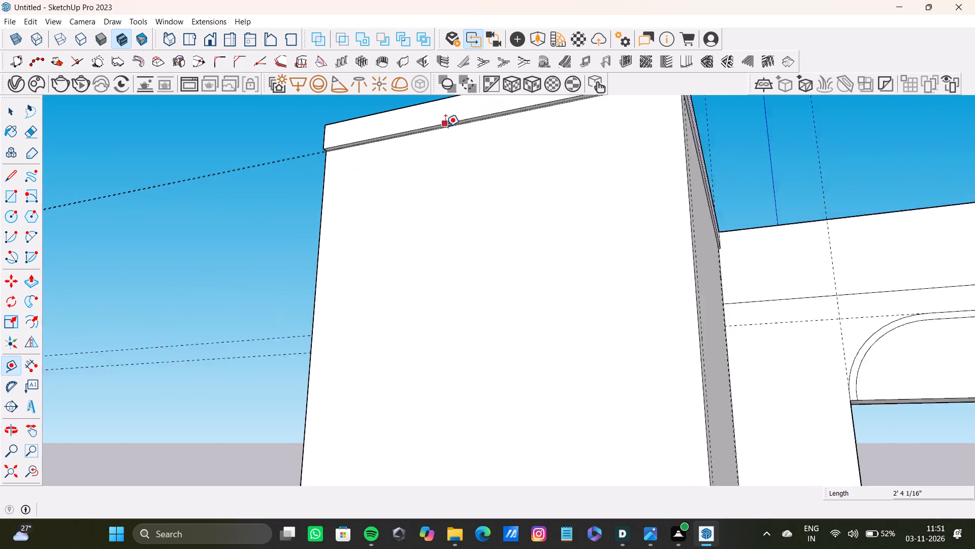
pyautogui.scroll(7, 445, 127)
pyautogui.click(465, 125)
pyautogui.scroll(-14, 495, 229)
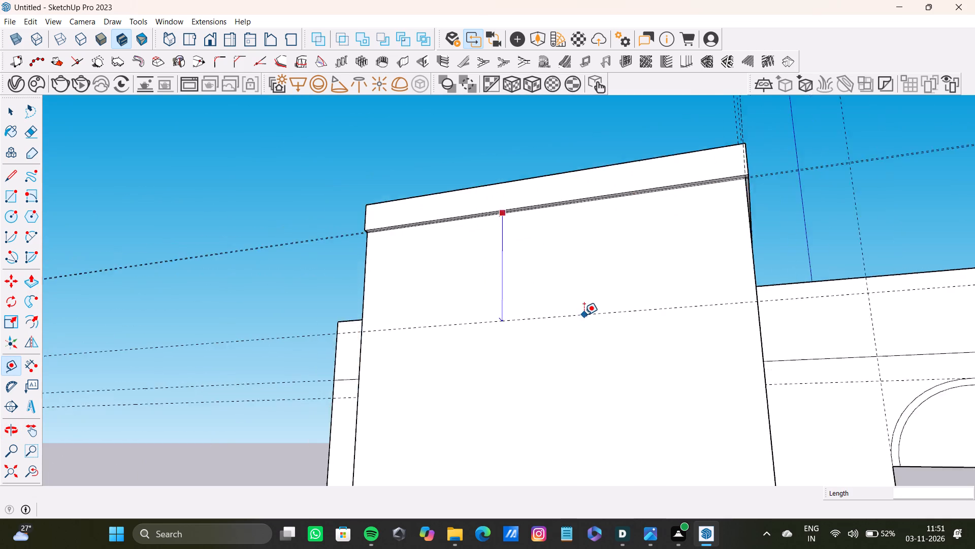
pyautogui.keyDown('shift'); pyautogui.moveTo(584, 315); pyautogui.dragTo(458, 119, button='middle'); pyautogui.keyUp('shift')
pyautogui.scroll(-3, 496, 270)
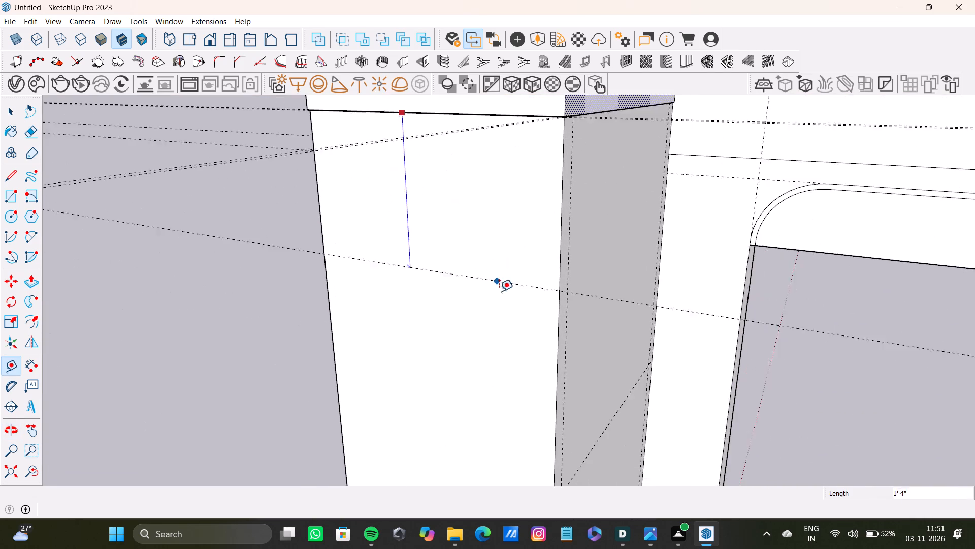
pyautogui.moveTo(499, 291); pyautogui.dragTo(466, 115, button='middle')
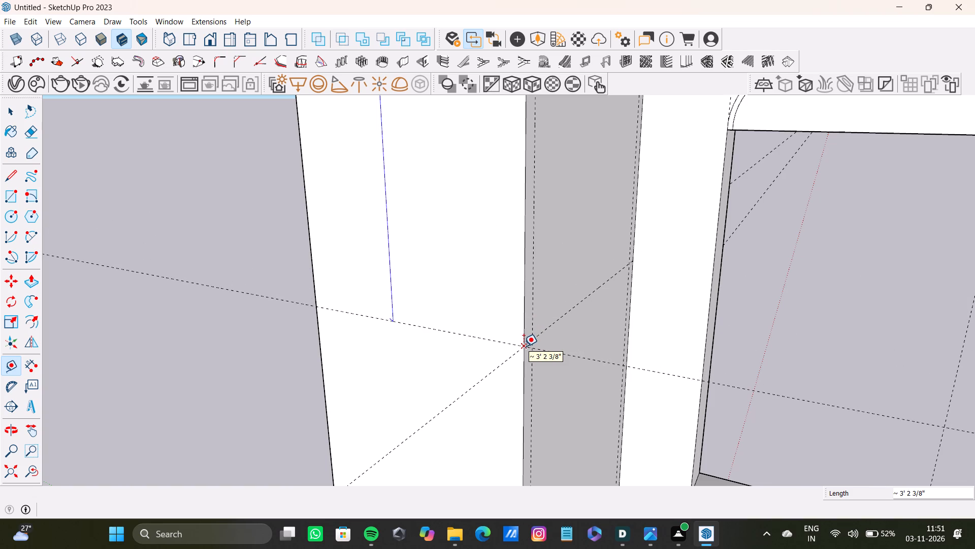
pyautogui.scroll(-7, 524, 346)
pyautogui.keyDown('shift'); pyautogui.moveTo(525, 345); pyautogui.dragTo(519, 180, button='middle'); pyautogui.keyUp('shift')
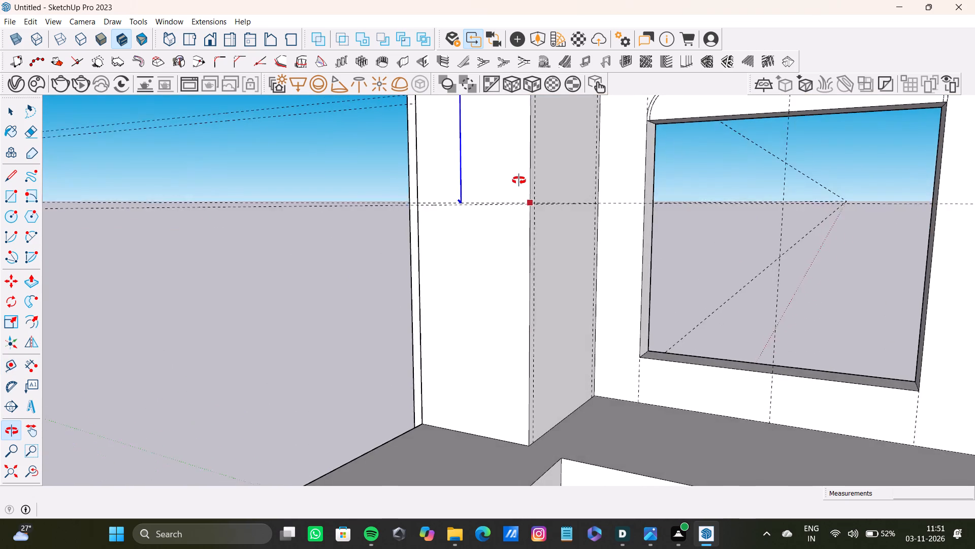
pyautogui.keyDown('shift'); pyautogui.moveTo(519, 180); pyautogui.dragTo(512, 187, button='middle'); pyautogui.keyUp('shift')
pyautogui.scroll(16, 513, 211)
pyautogui.click(537, 216)
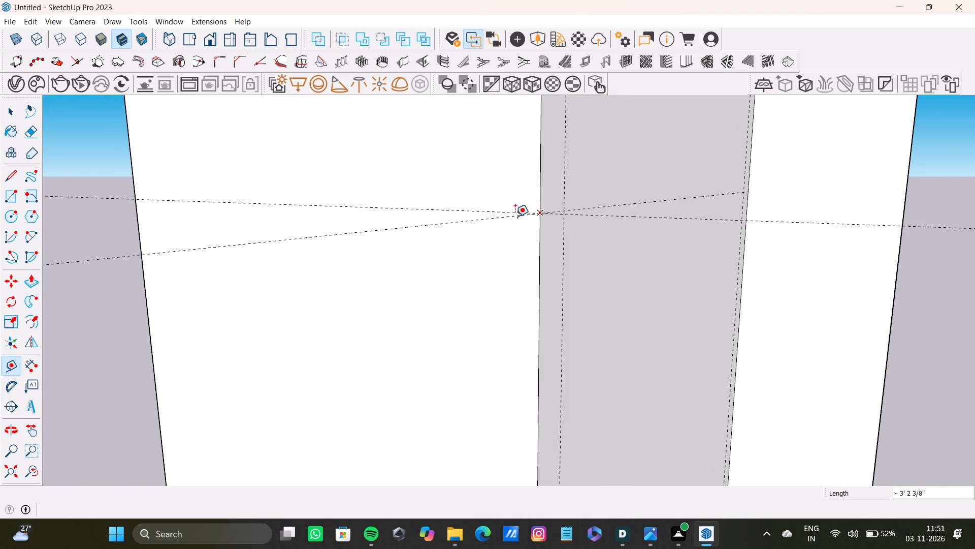
# Examine the tall box's front and side faces around the mid-height guides where they meet at the corner.
pyautogui.scroll(-13, 359, 219)
pyautogui.keyDown('shift'); pyautogui.scroll(1, 343, 221); pyautogui.keyUp('shift')
pyautogui.keyDown('shift'); pyautogui.moveTo(343, 221); pyautogui.dragTo(430, 329, button='middle'); pyautogui.keyUp('shift')
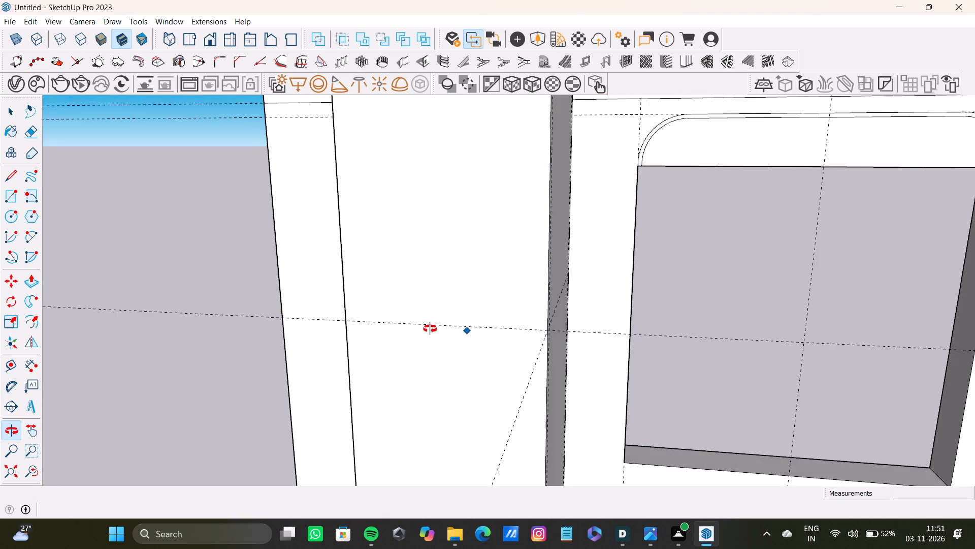
pyautogui.keyDown('shift'); pyautogui.moveTo(430, 329); pyautogui.dragTo(414, 338, button='middle'); pyautogui.keyUp('shift')
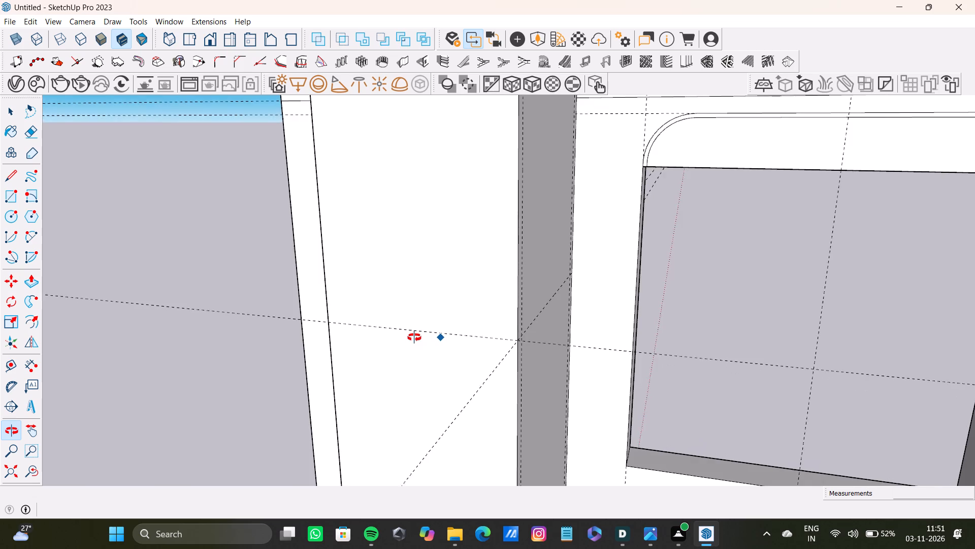
pyautogui.keyDown('shift'); pyautogui.moveTo(414, 338); pyautogui.dragTo(330, 333, button='middle'); pyautogui.keyUp('shift')
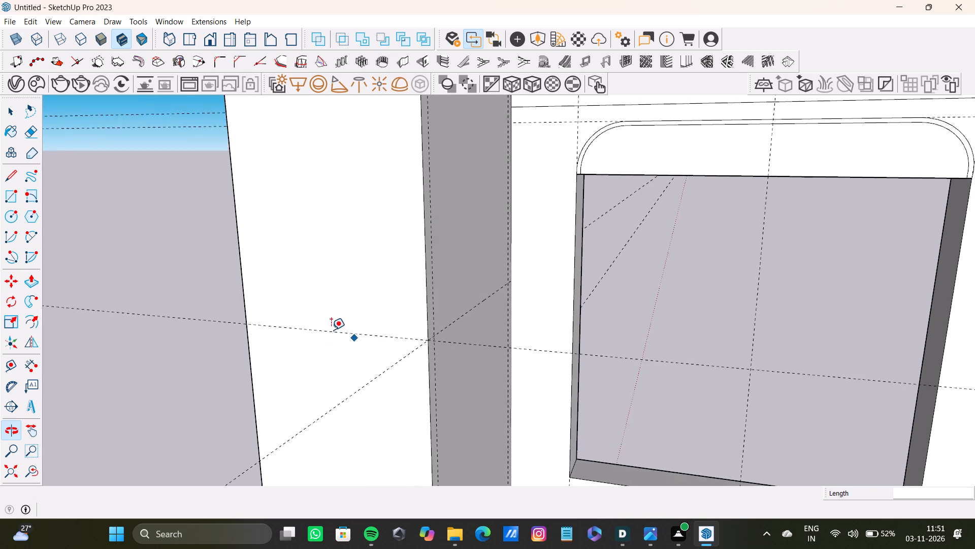
pyautogui.scroll(4, 337, 325)
pyautogui.scroll(-3, 378, 337)
pyautogui.moveTo(382, 333); pyautogui.dragTo(352, 328, button='middle')
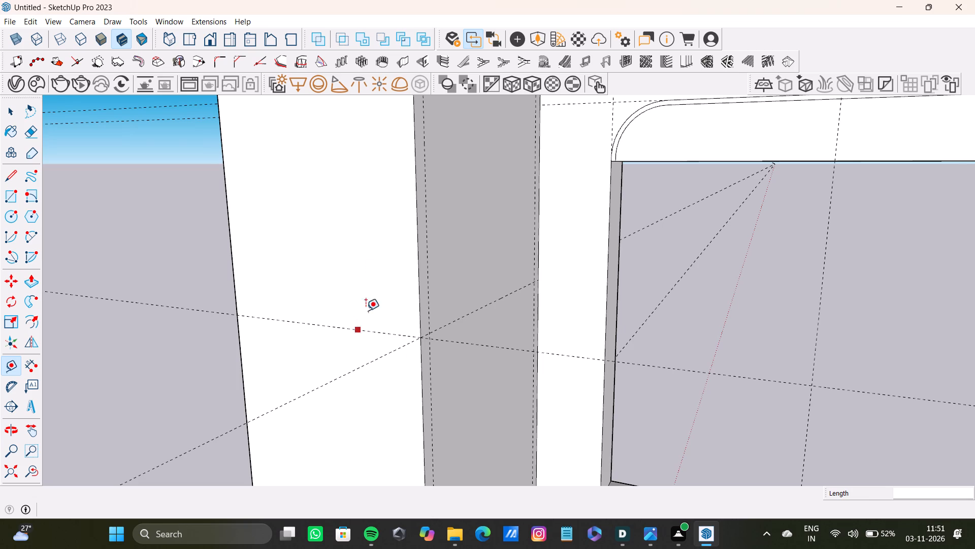
pyautogui.scroll(-10, 341, 281)
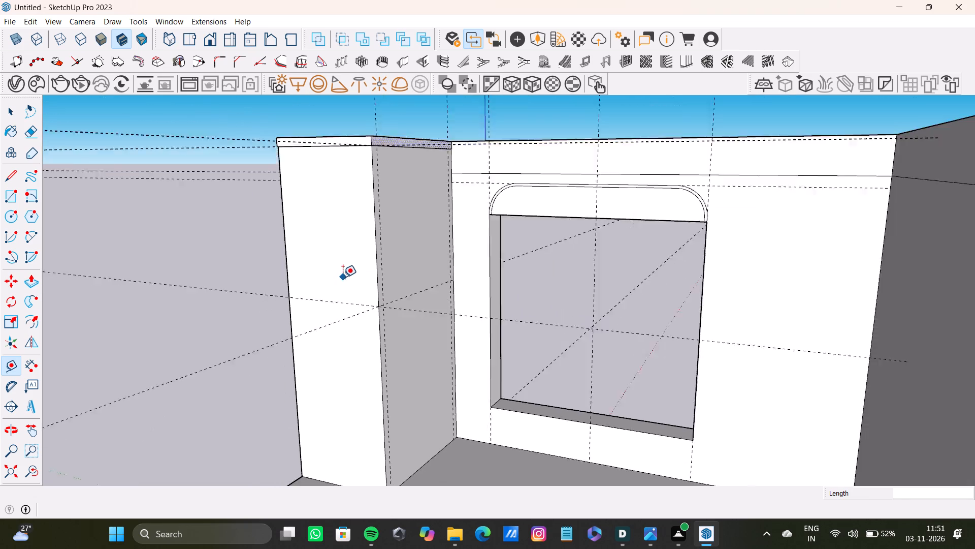
pyautogui.scroll(-3, 343, 277)
pyautogui.keyDown('shift'); pyautogui.moveTo(343, 277); pyautogui.dragTo(455, 257, button='middle'); pyautogui.keyUp('shift')
pyautogui.scroll(12, 381, 293)
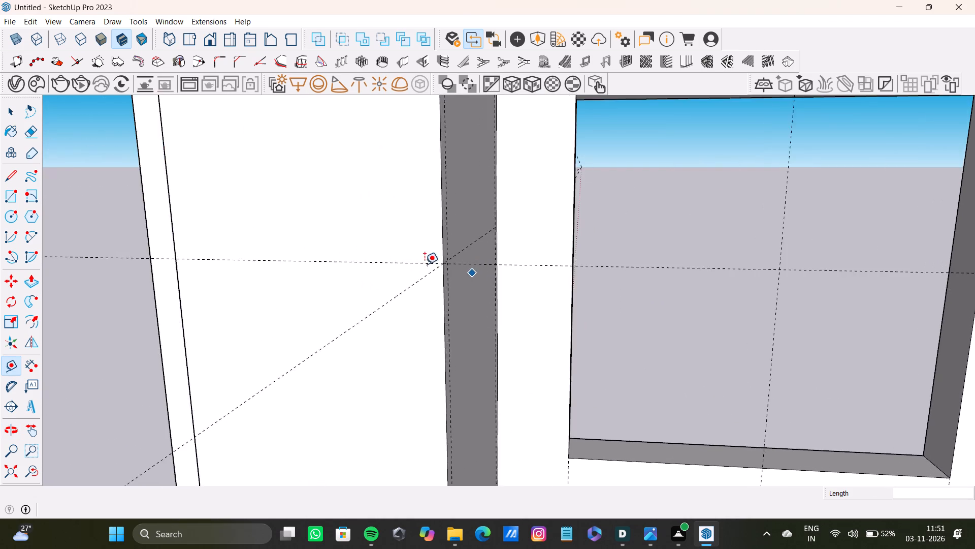
pyautogui.scroll(4, 425, 264)
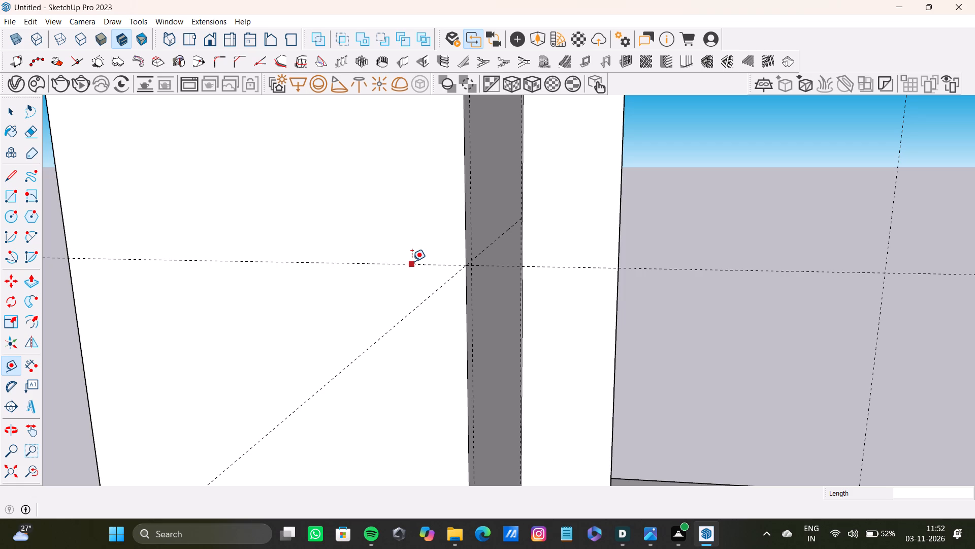
# Place a vertical guide near the middle of the box's side face, about 1' 6 5/16" from the edge guide.
pyautogui.scroll(-20, 451, 236)
pyautogui.scroll(-1, 451, 236)
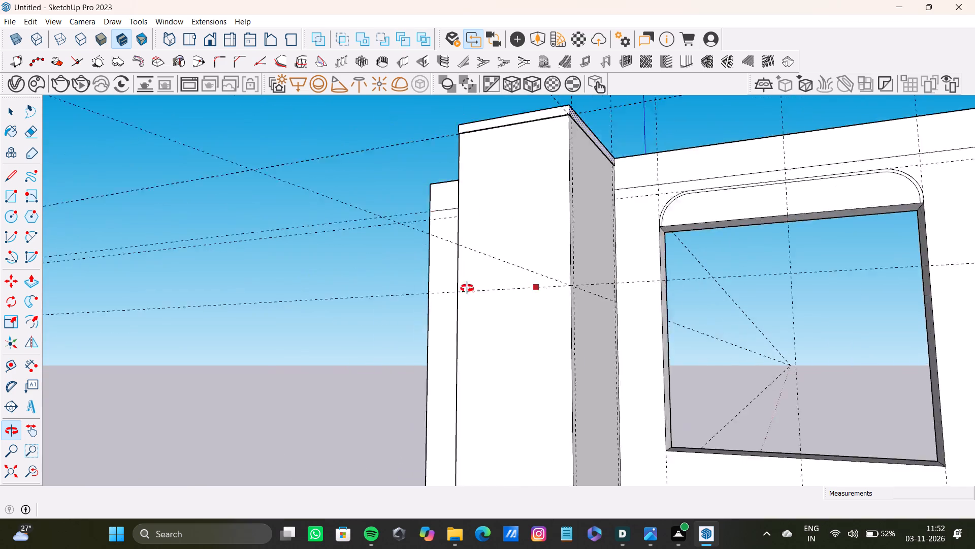
pyautogui.scroll(8, 410, 280)
pyautogui.scroll(-9, 479, 249)
pyautogui.moveTo(532, 298); pyautogui.dragTo(474, 343, button='middle')
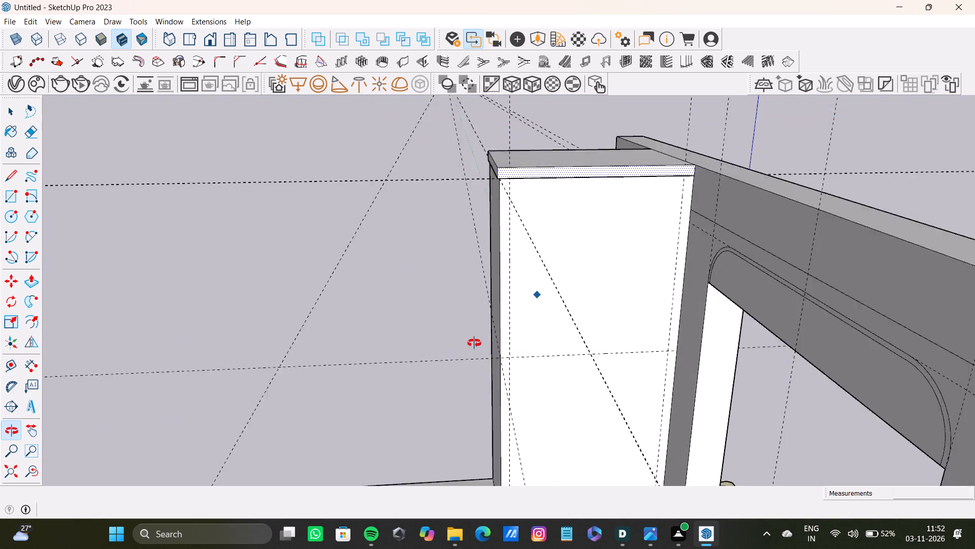
pyautogui.moveTo(474, 343); pyautogui.dragTo(456, 335, button='middle')
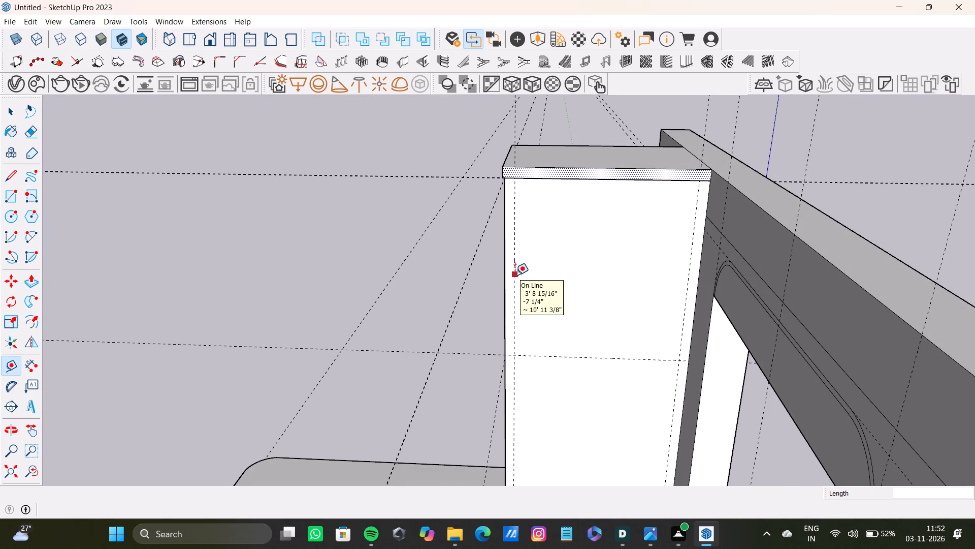
pyautogui.click(513, 281)
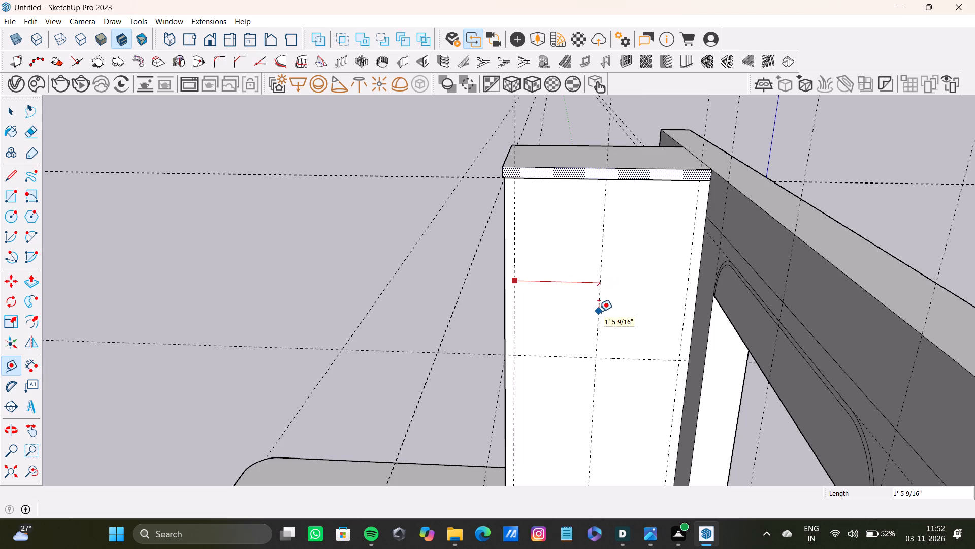
pyautogui.click(602, 312)
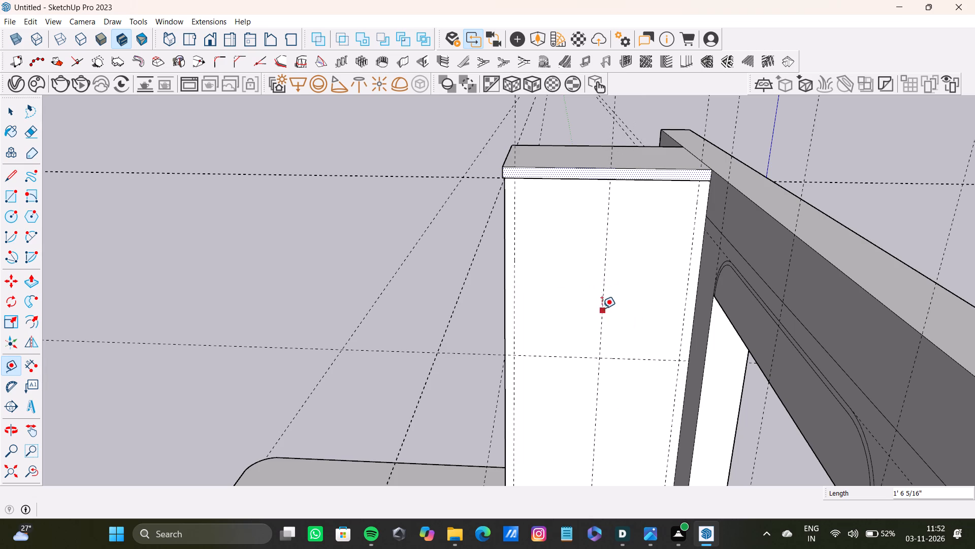
# Add a parallel vertical guide 0.5" from the side face's middle guide, on the side toward the first edge guide.
pyautogui.scroll(8, 601, 282)
pyautogui.click(605, 292)
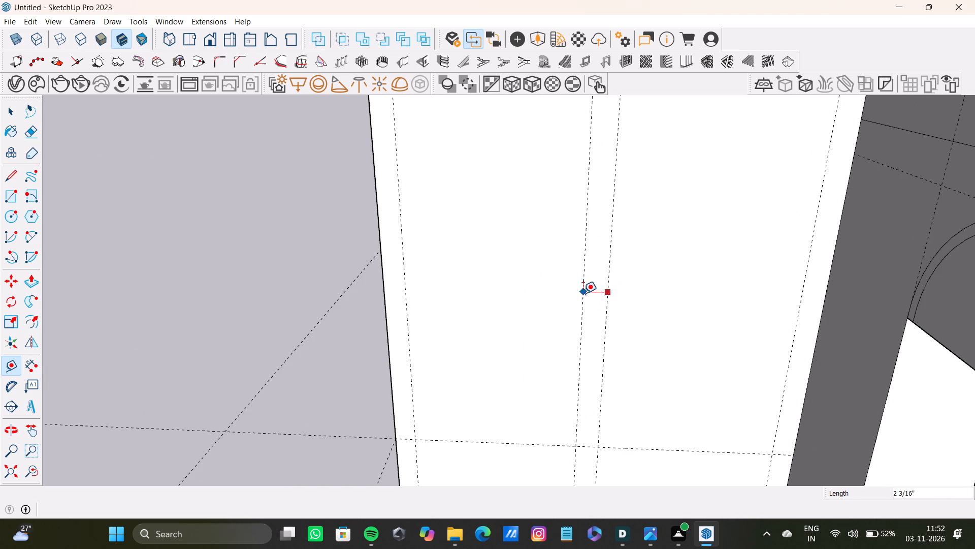
pyautogui.write('0.')
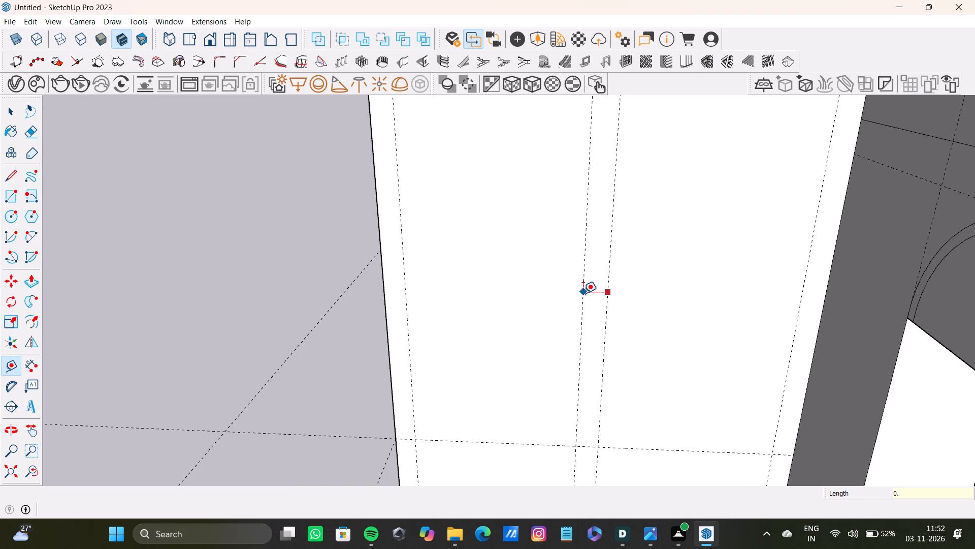
pyautogui.press('5')
pyautogui.hotkey('shift', '"')
pyautogui.press('Return')
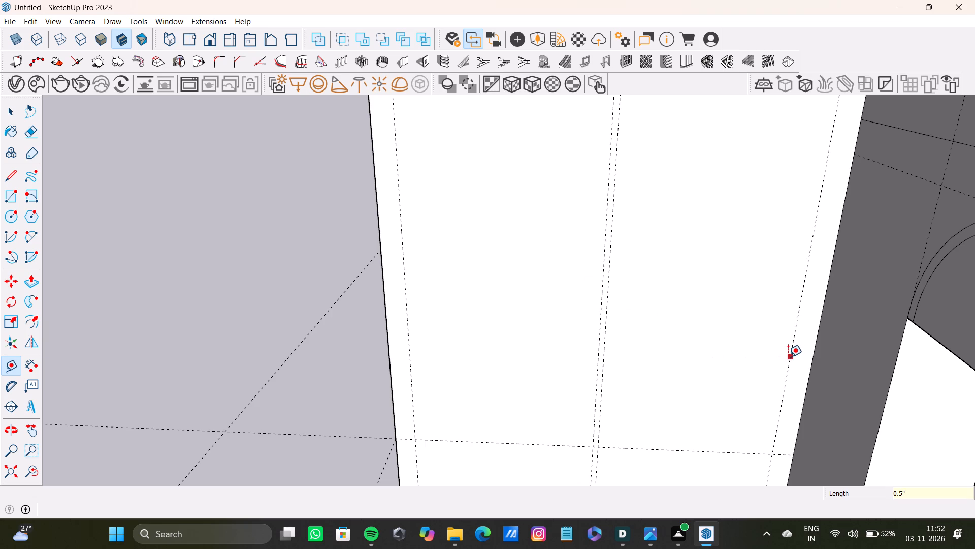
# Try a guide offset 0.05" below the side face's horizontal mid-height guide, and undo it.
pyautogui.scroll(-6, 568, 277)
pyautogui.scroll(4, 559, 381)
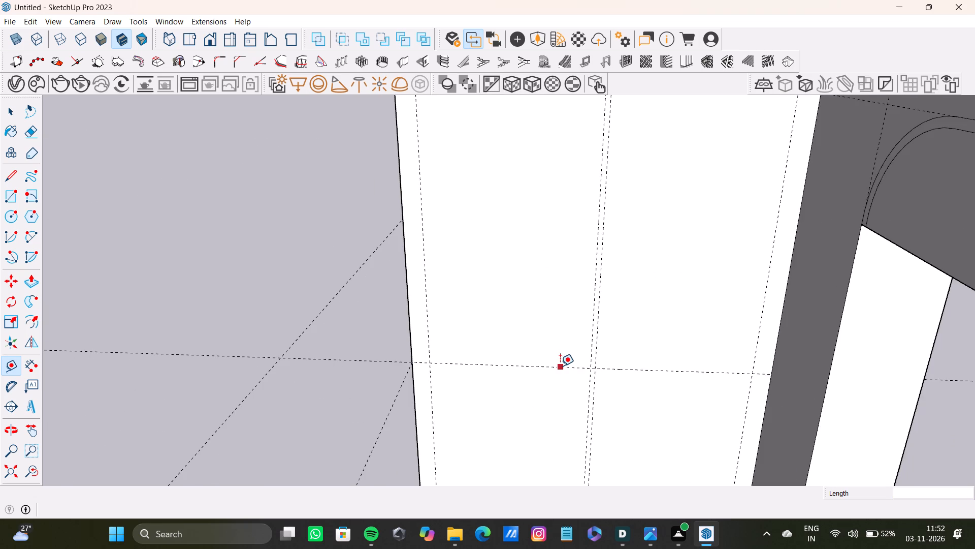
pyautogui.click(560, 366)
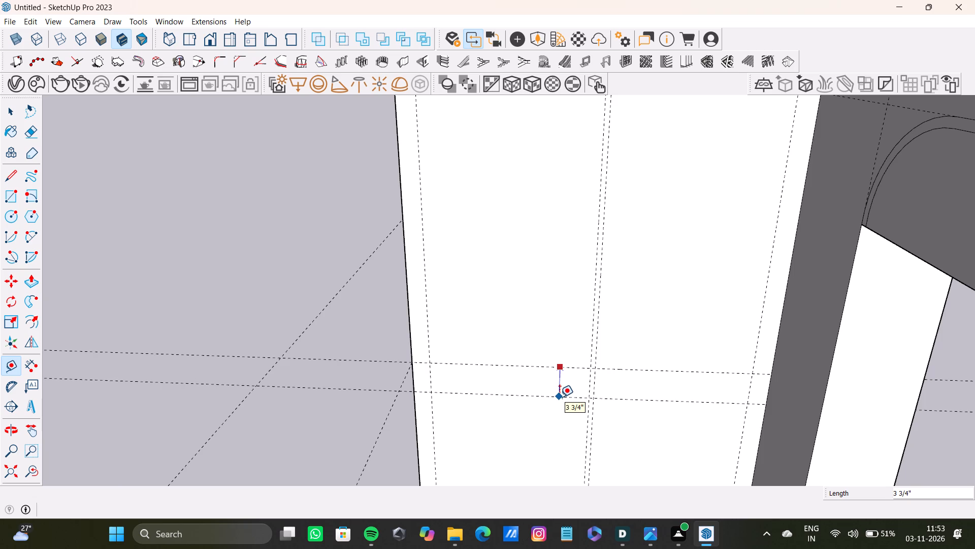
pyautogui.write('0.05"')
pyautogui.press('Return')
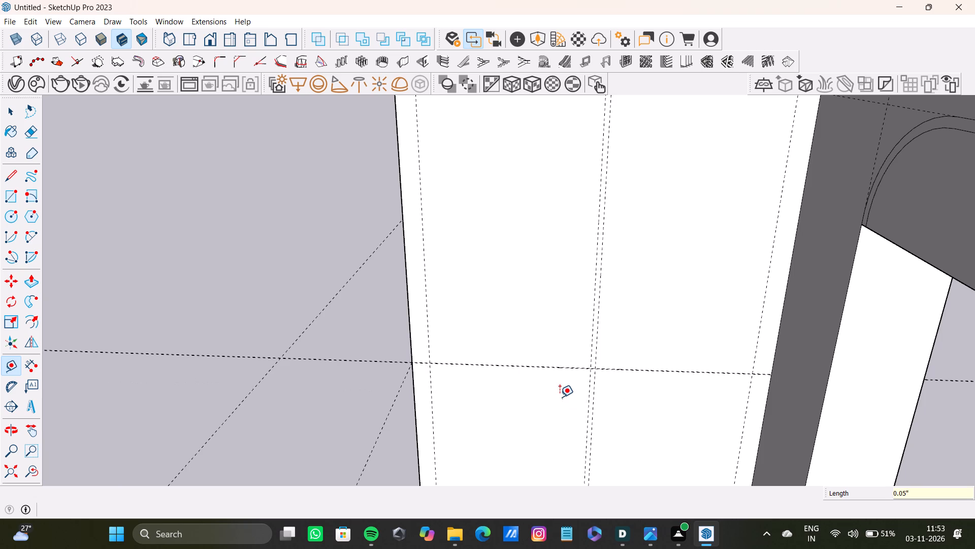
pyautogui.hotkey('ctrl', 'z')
# Add a parallel horizontal guide 0.5" below the side face's mid-height guide.
pyautogui.scroll(8, 556, 369)
pyautogui.scroll(-4, 562, 367)
pyautogui.moveTo(559, 365); pyautogui.dragTo(546, 302, button='middle')
pyautogui.scroll(5, 548, 340)
pyautogui.keyDown('shift'); pyautogui.moveTo(548, 354); pyautogui.dragTo(532, 260, button='middle'); pyautogui.keyUp('shift')
pyautogui.scroll(4, 549, 313)
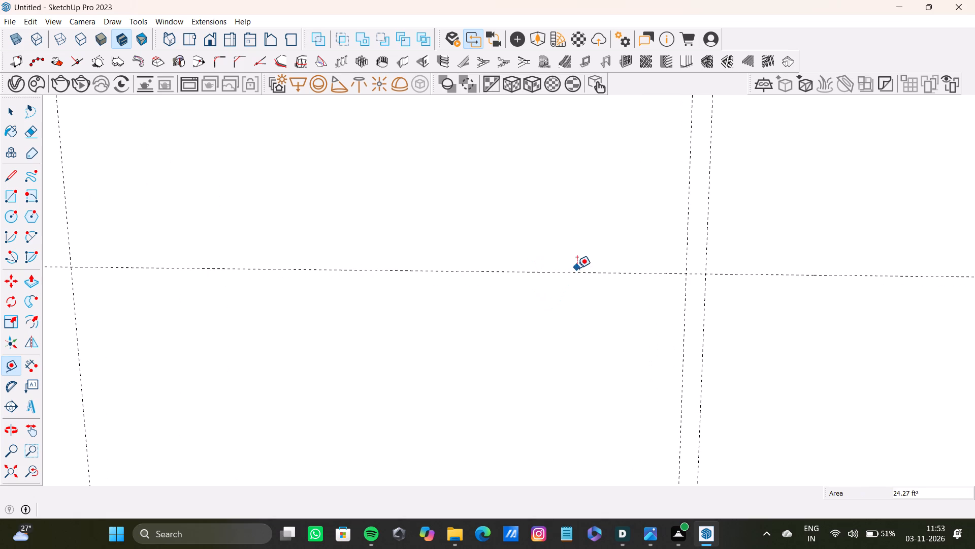
pyautogui.click(576, 270)
pyautogui.write("0.5'")
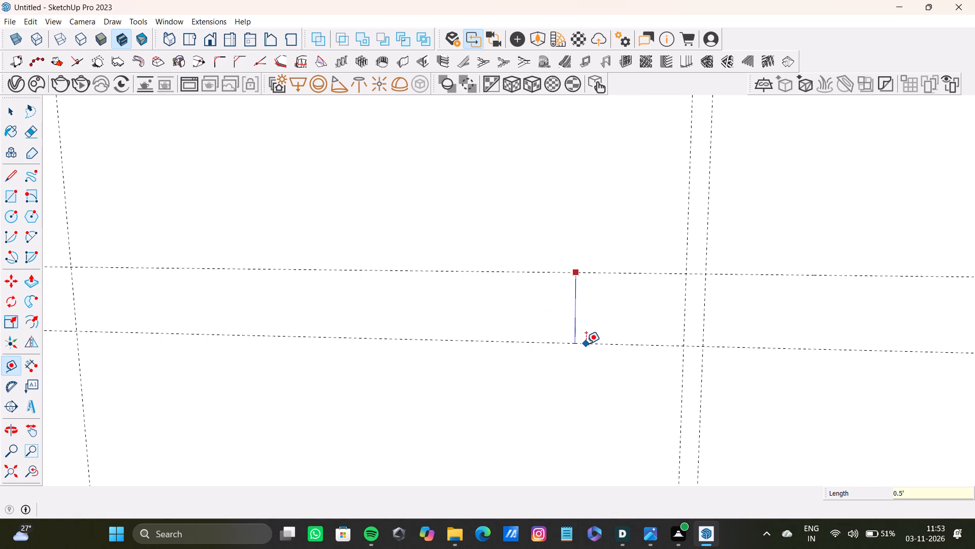
pyautogui.press('BackSpace')
pyautogui.hotkey('shift', '"')
pyautogui.press('Return')
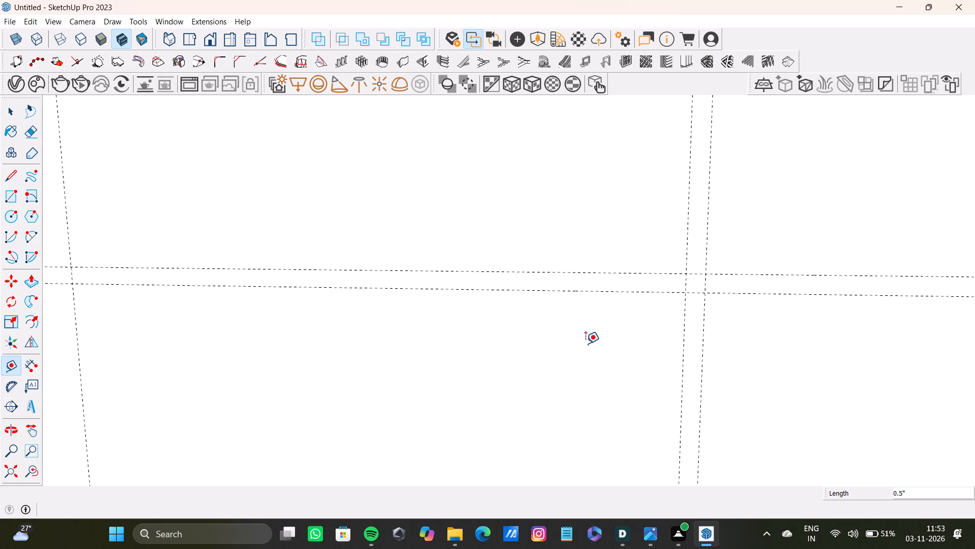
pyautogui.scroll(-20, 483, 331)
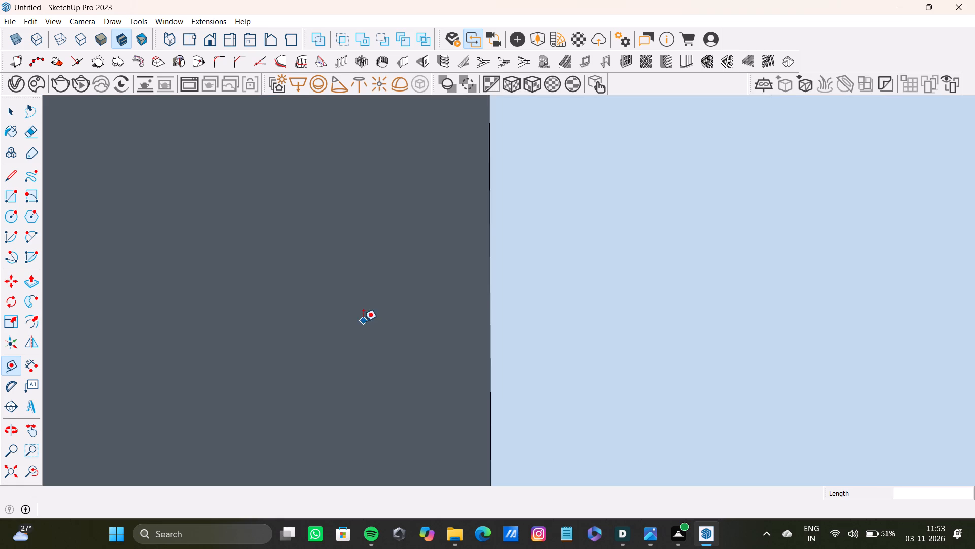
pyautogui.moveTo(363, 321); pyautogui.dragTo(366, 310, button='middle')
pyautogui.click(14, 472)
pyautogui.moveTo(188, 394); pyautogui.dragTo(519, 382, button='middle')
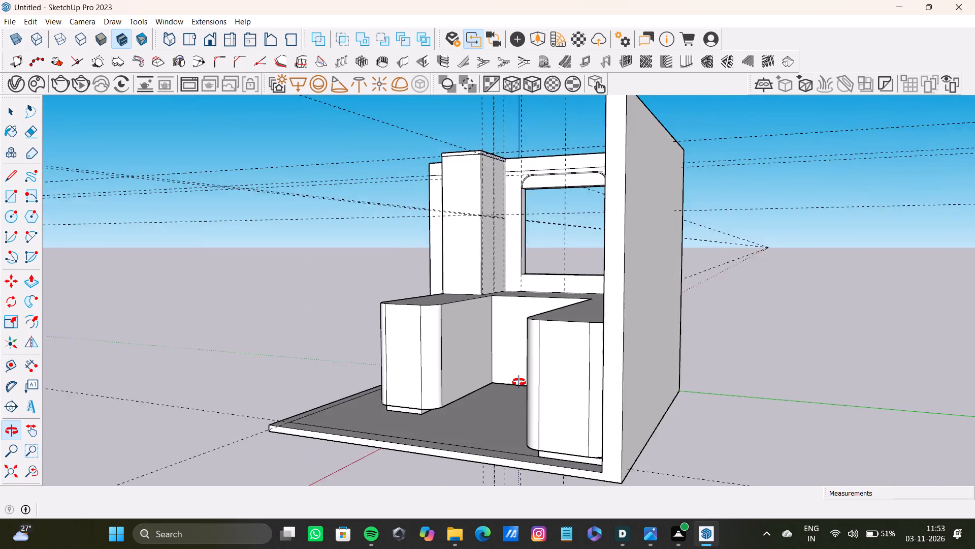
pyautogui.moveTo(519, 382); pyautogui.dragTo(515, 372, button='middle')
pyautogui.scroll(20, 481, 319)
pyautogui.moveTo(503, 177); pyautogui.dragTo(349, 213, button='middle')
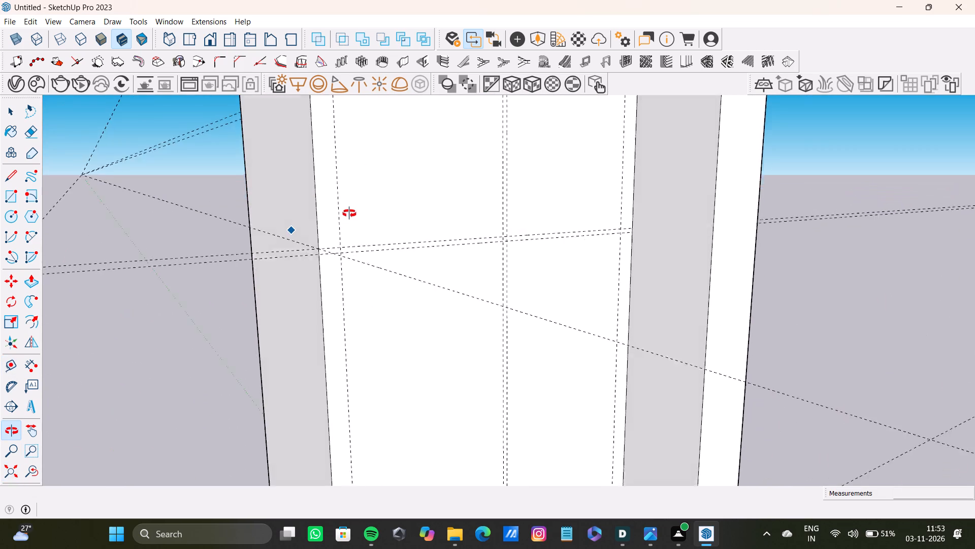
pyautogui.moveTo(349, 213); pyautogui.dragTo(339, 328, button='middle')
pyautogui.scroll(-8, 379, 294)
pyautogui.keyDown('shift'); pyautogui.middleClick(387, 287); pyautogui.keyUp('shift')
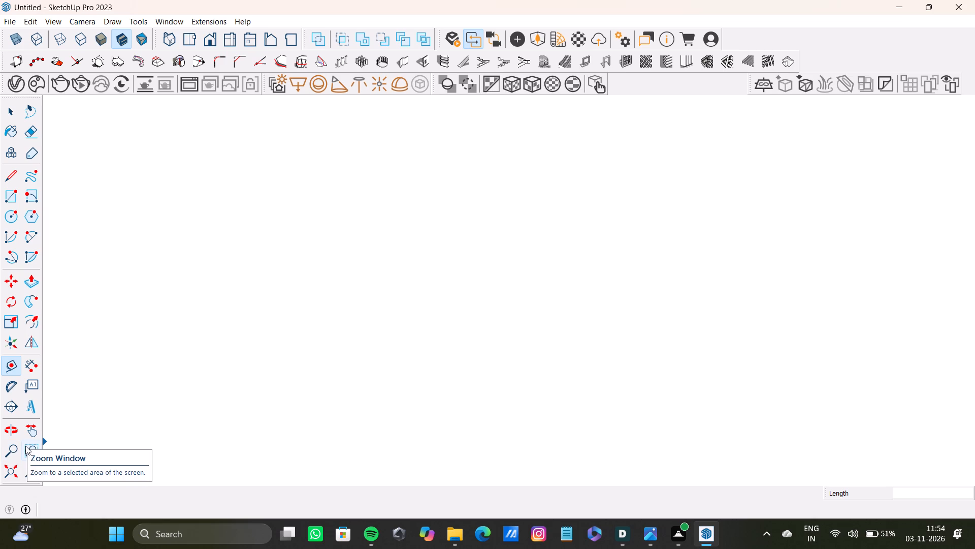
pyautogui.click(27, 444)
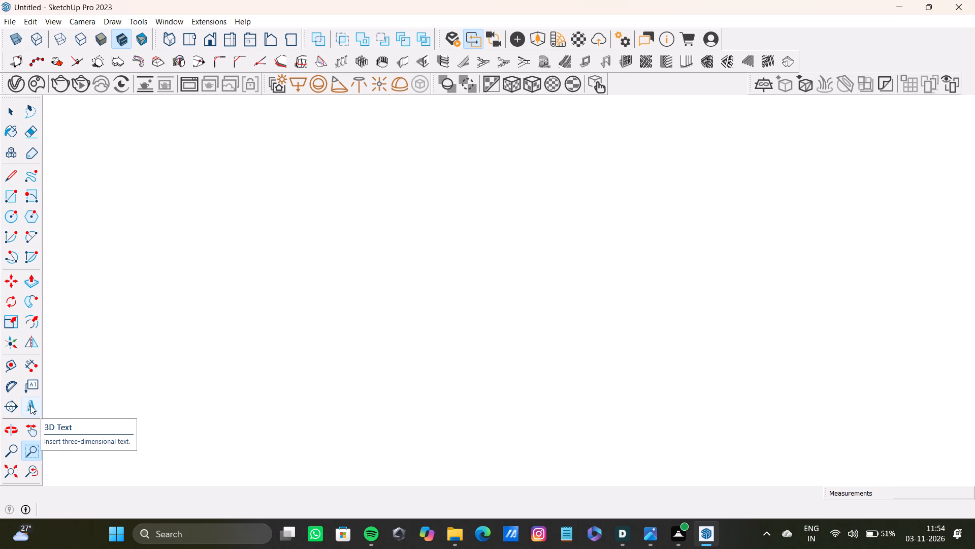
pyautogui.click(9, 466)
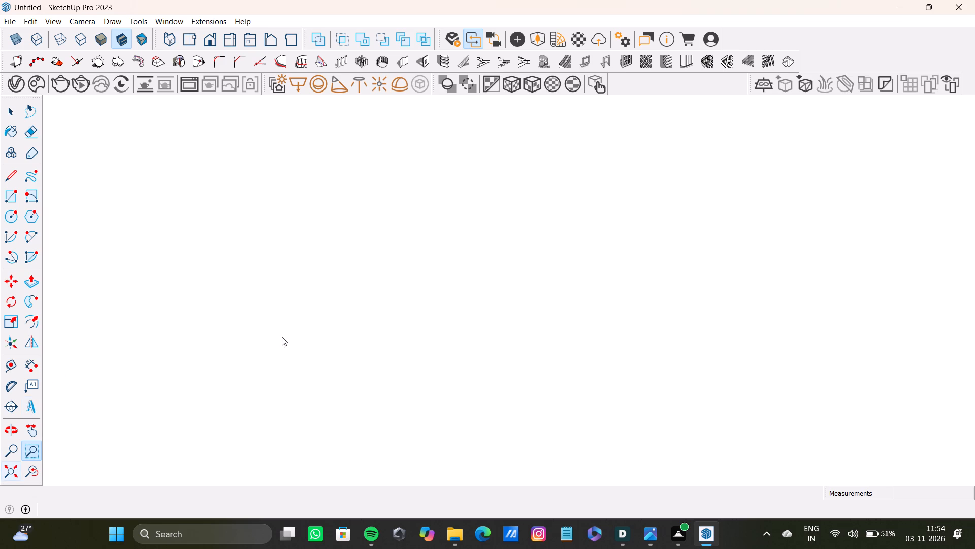
# Place a horizontal guide on the box's side face about 3/8" below its top line, just under the trim strip.
pyautogui.click(12, 464)
pyautogui.moveTo(322, 323); pyautogui.dragTo(536, 326, button='middle')
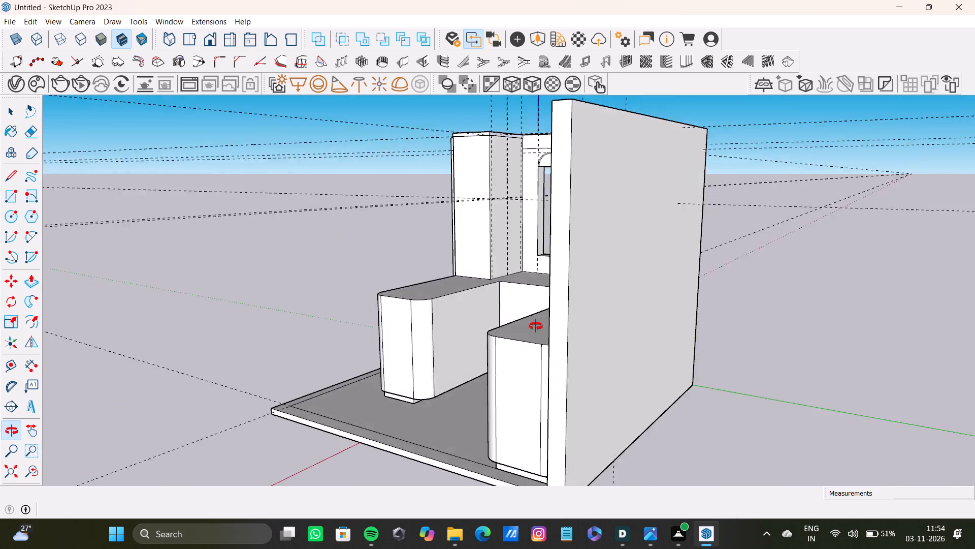
pyautogui.moveTo(536, 326); pyautogui.dragTo(694, 322, button='middle')
pyautogui.scroll(10, 429, 233)
pyautogui.moveTo(457, 102); pyautogui.dragTo(275, 168, button='middle')
pyautogui.scroll(-4, 351, 143)
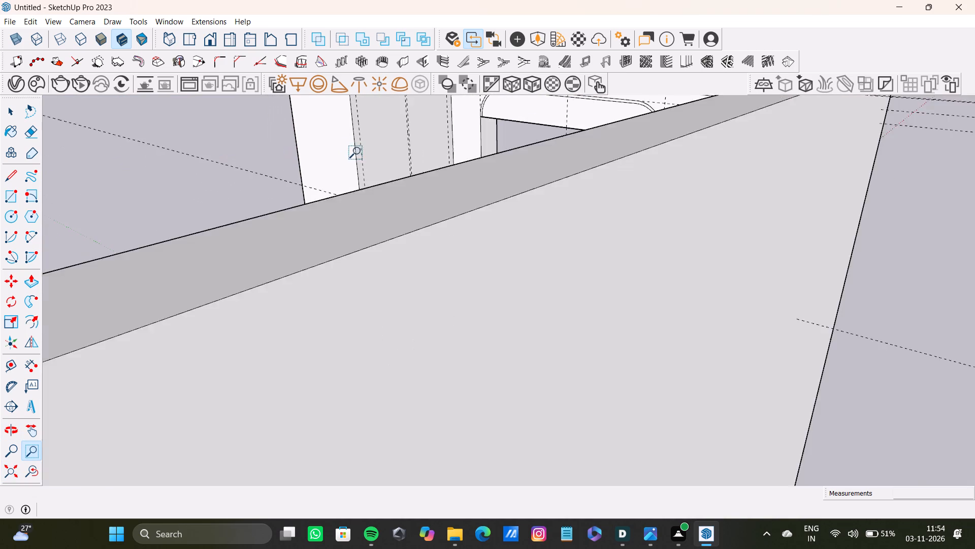
pyautogui.moveTo(360, 150); pyautogui.dragTo(263, 265, button='middle')
pyautogui.scroll(7, 405, 181)
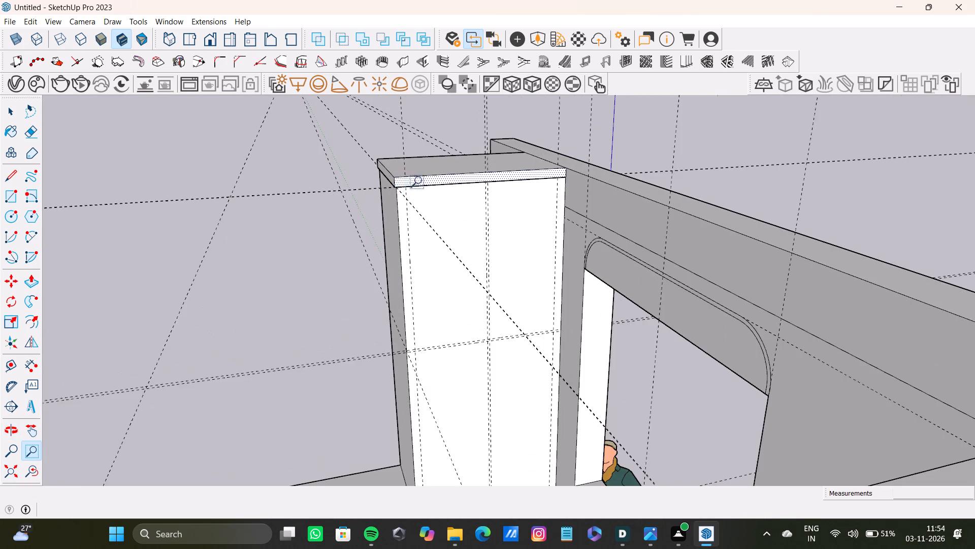
pyautogui.scroll(16, 421, 180)
pyautogui.moveTo(425, 183); pyautogui.dragTo(402, 95, button='middle')
pyautogui.scroll(5, 385, 162)
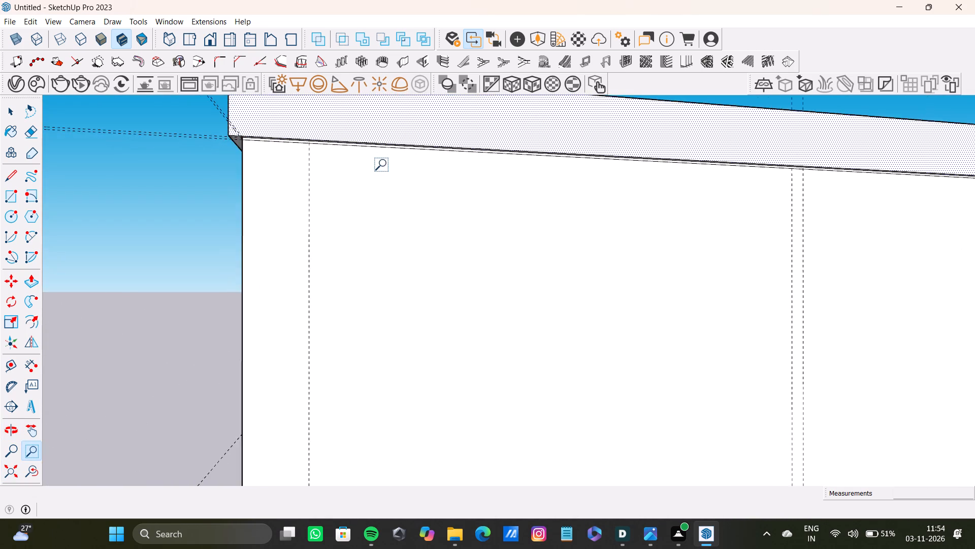
pyautogui.moveTo(377, 140); pyautogui.dragTo(369, 107, button='middle')
pyautogui.scroll(14, 362, 149)
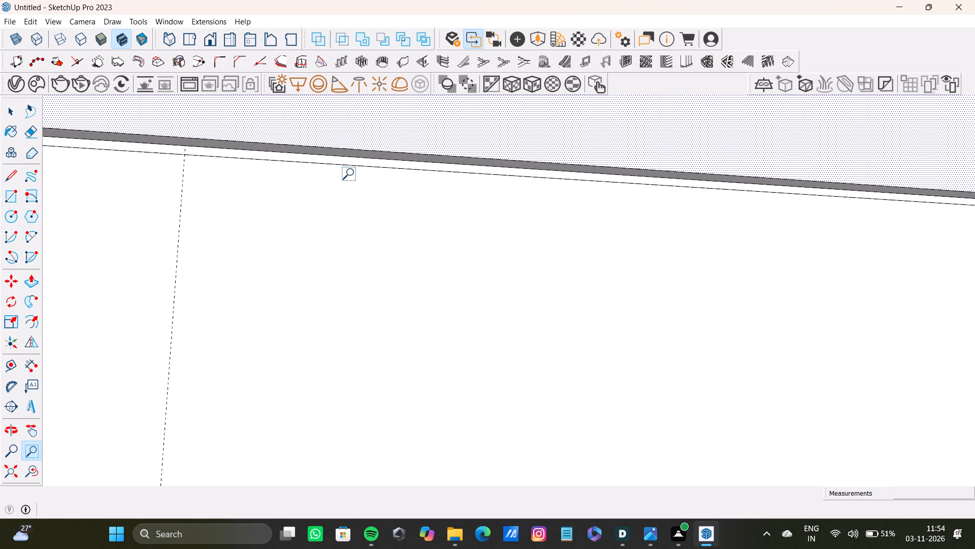
pyautogui.press('t')
pyautogui.press('space')
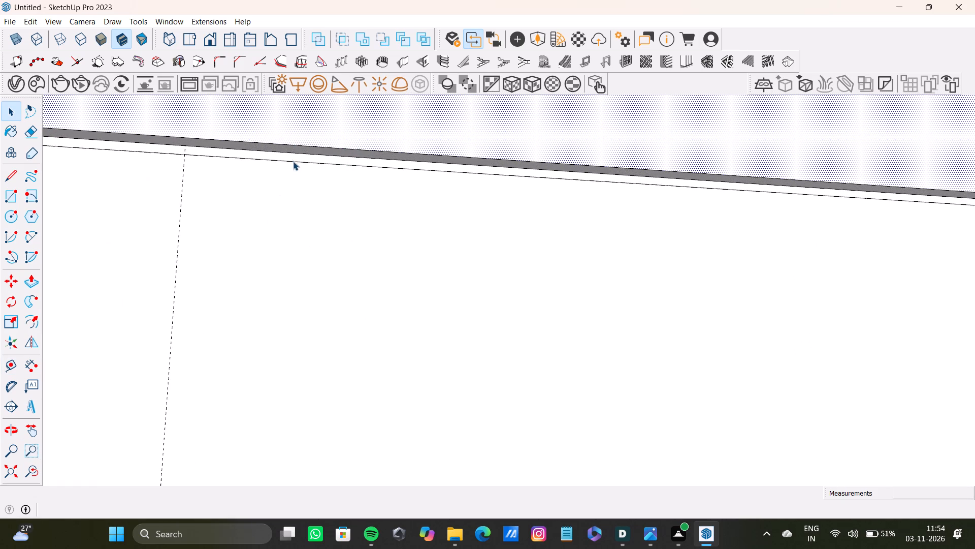
pyautogui.press('t')
pyautogui.click(330, 165)
pyautogui.scroll(-16, 315, 230)
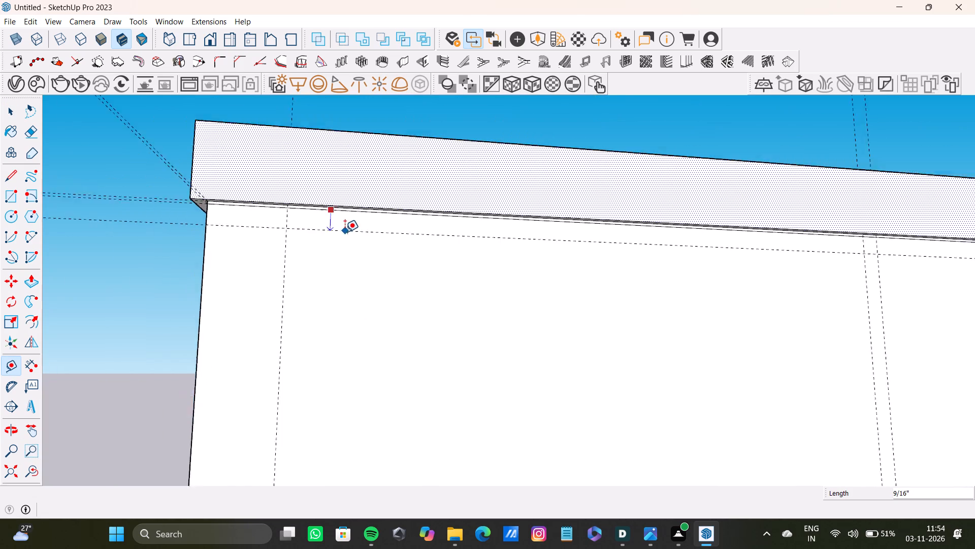
pyautogui.scroll(-2, 345, 232)
pyautogui.moveTo(349, 243); pyautogui.dragTo(389, 179, button='middle')
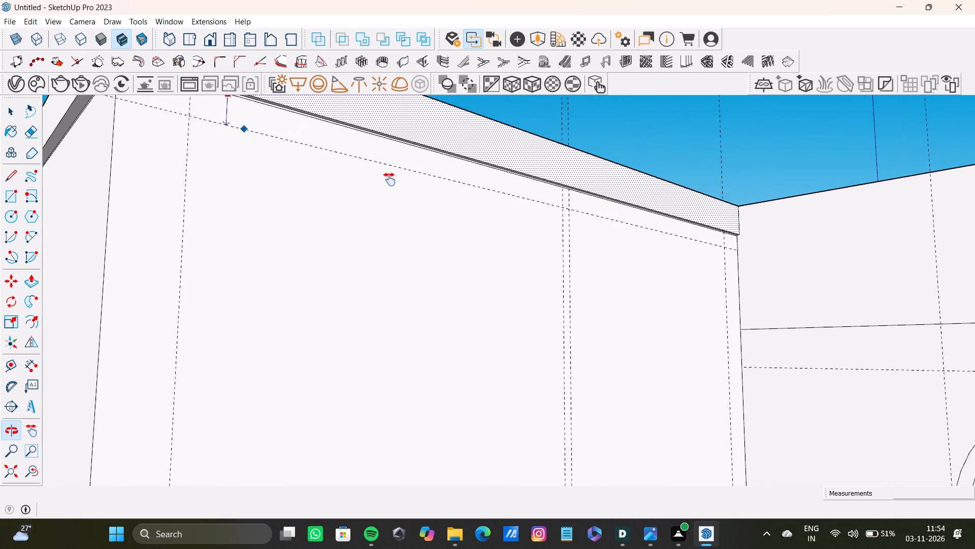
pyautogui.moveTo(389, 179); pyautogui.dragTo(355, 211, button='middle')
pyautogui.scroll(5, 427, 229)
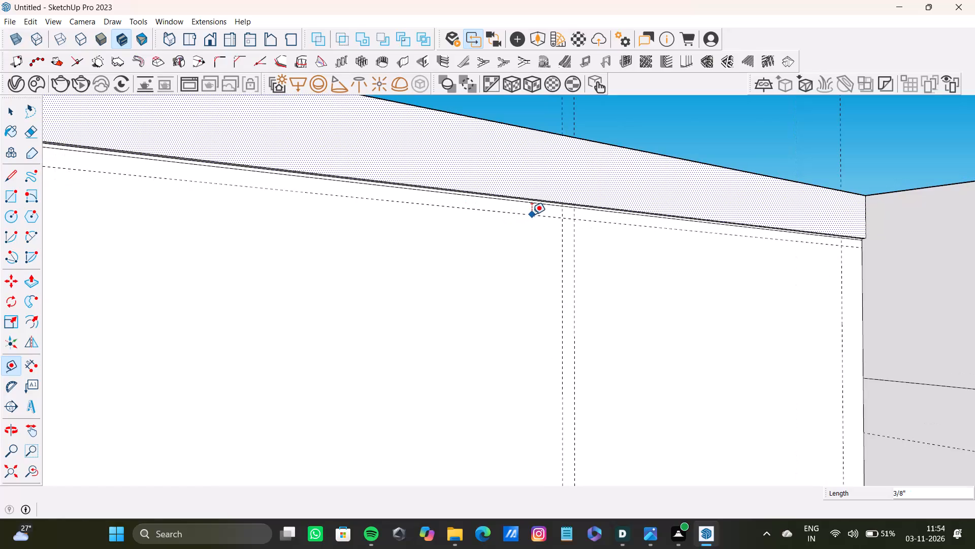
pyautogui.click(532, 214)
# Draw the first upper panel rectangle between the first edge guide and middle band, from the top guide down to the mid-height guide.
pyautogui.scroll(-8, 431, 250)
pyautogui.keyDown('shift'); pyautogui.moveTo(420, 275); pyautogui.dragTo(426, 284, button='middle'); pyautogui.keyUp('shift')
pyautogui.press('r')
pyautogui.scroll(4, 240, 227)
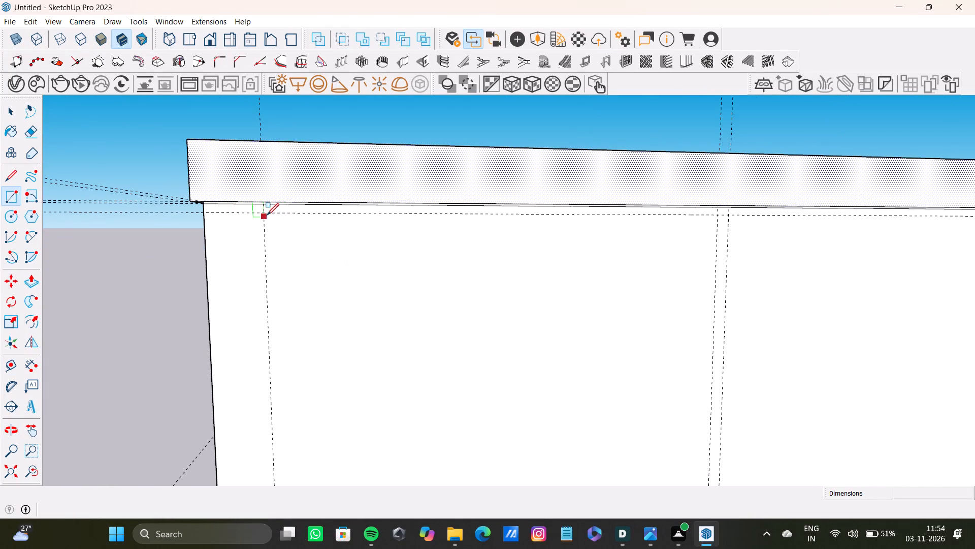
pyautogui.click(266, 213)
pyautogui.scroll(-12, 524, 307)
pyautogui.keyDown('shift'); pyautogui.scroll(1, 551, 334); pyautogui.keyUp('shift')
pyautogui.keyDown('shift'); pyautogui.moveTo(551, 334); pyautogui.dragTo(471, 160, button='middle'); pyautogui.keyUp('shift')
pyautogui.scroll(-3, 528, 355)
pyautogui.keyDown('shift'); pyautogui.moveTo(521, 368); pyautogui.dragTo(503, 320, button='middle'); pyautogui.keyUp('shift')
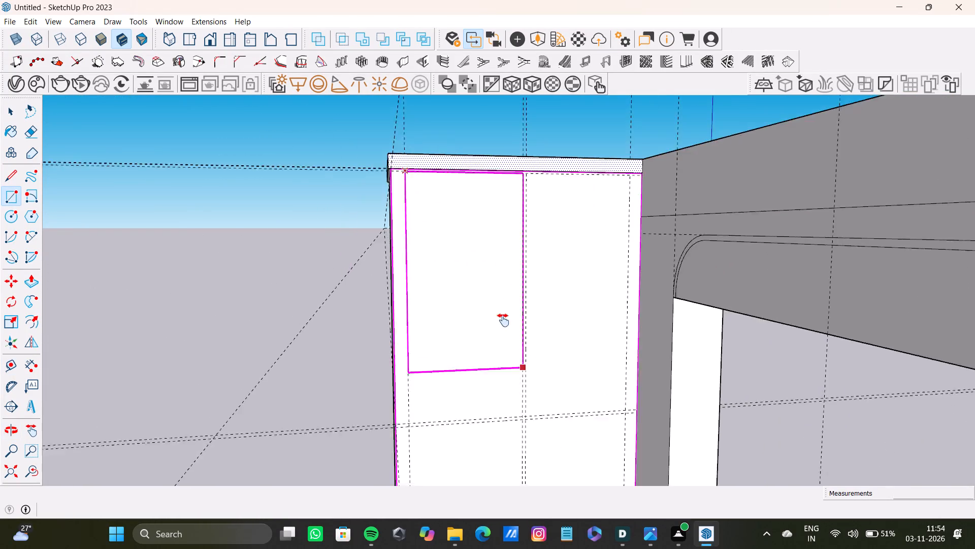
pyautogui.keyDown('shift'); pyautogui.moveTo(503, 320); pyautogui.dragTo(501, 316, button='middle'); pyautogui.keyUp('shift')
pyautogui.scroll(7, 504, 342)
pyautogui.click(507, 392)
pyautogui.scroll(-7, 480, 301)
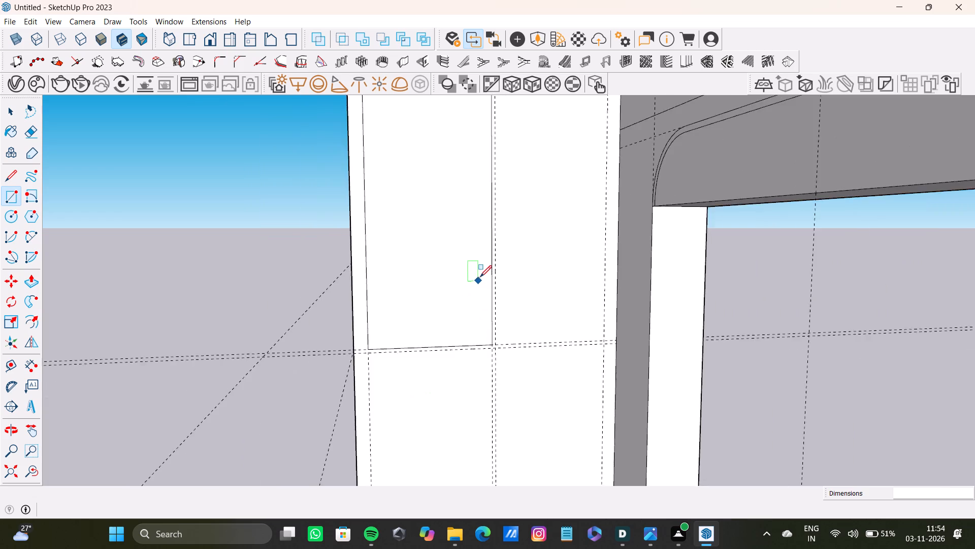
# Draw the second upper panel rectangle between the middle band and the other edge guide, from the top guide to the mid-height guide.
pyautogui.moveTo(480, 277); pyautogui.dragTo(398, 408, button='middle')
pyautogui.scroll(8, 417, 284)
pyautogui.click(398, 162)
pyautogui.scroll(-3, 502, 311)
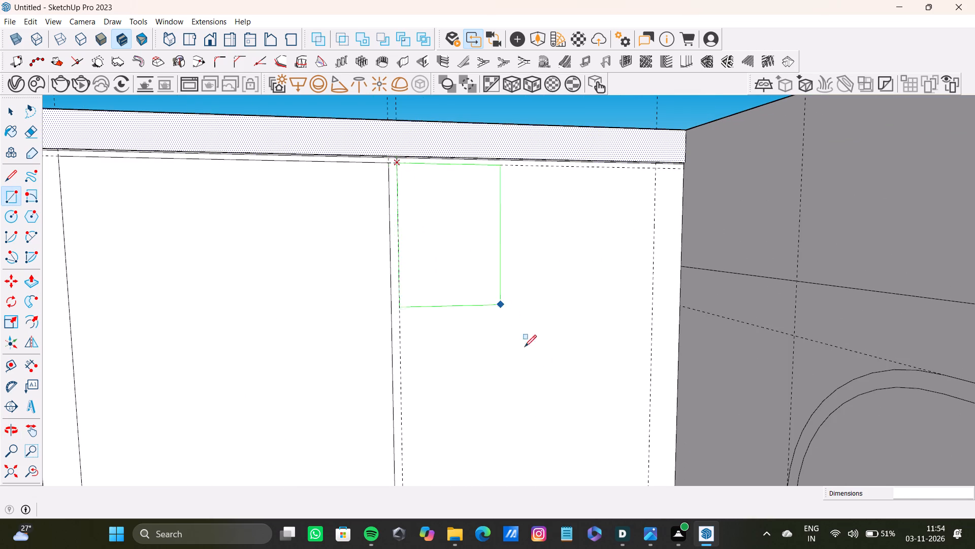
pyautogui.keyDown('shift'); pyautogui.moveTo(534, 370); pyautogui.dragTo(502, 235, button='middle'); pyautogui.keyUp('shift')
pyautogui.scroll(-4, 568, 437)
pyautogui.keyDown('shift'); pyautogui.moveTo(568, 426); pyautogui.dragTo(546, 319, button='middle'); pyautogui.keyUp('shift')
pyautogui.scroll(2, 548, 347)
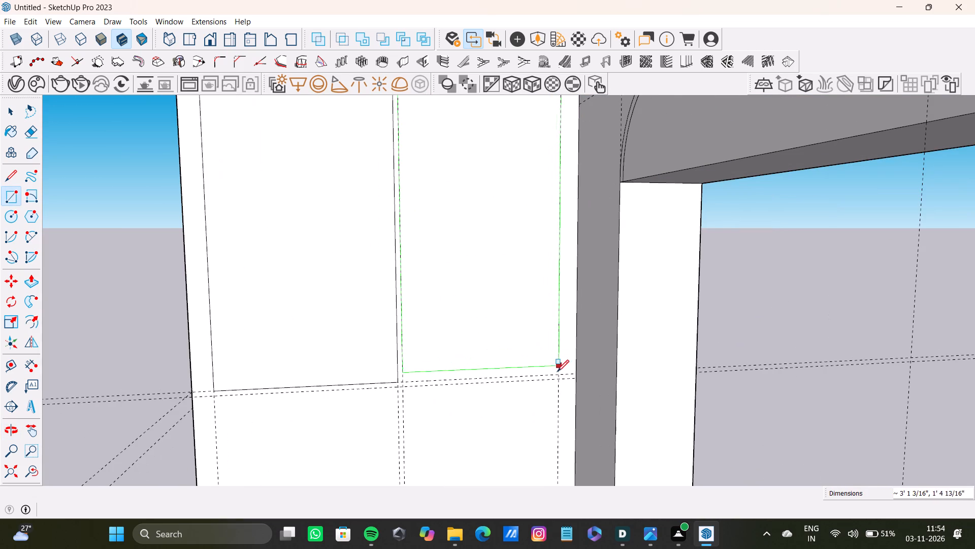
pyautogui.click(558, 376)
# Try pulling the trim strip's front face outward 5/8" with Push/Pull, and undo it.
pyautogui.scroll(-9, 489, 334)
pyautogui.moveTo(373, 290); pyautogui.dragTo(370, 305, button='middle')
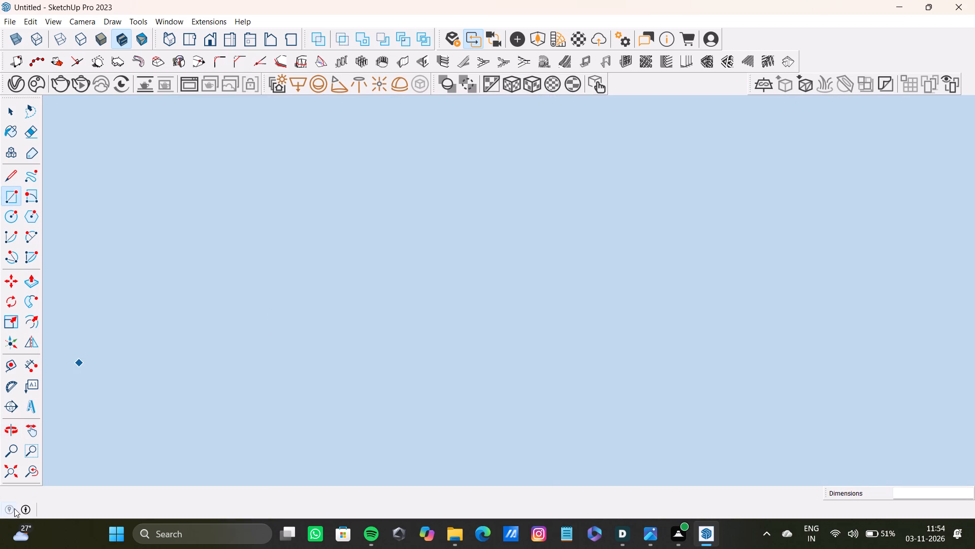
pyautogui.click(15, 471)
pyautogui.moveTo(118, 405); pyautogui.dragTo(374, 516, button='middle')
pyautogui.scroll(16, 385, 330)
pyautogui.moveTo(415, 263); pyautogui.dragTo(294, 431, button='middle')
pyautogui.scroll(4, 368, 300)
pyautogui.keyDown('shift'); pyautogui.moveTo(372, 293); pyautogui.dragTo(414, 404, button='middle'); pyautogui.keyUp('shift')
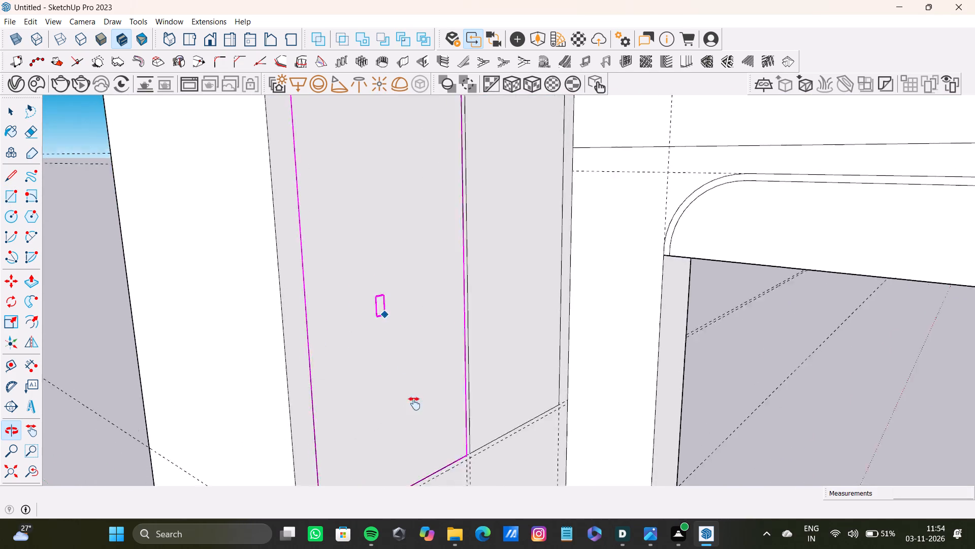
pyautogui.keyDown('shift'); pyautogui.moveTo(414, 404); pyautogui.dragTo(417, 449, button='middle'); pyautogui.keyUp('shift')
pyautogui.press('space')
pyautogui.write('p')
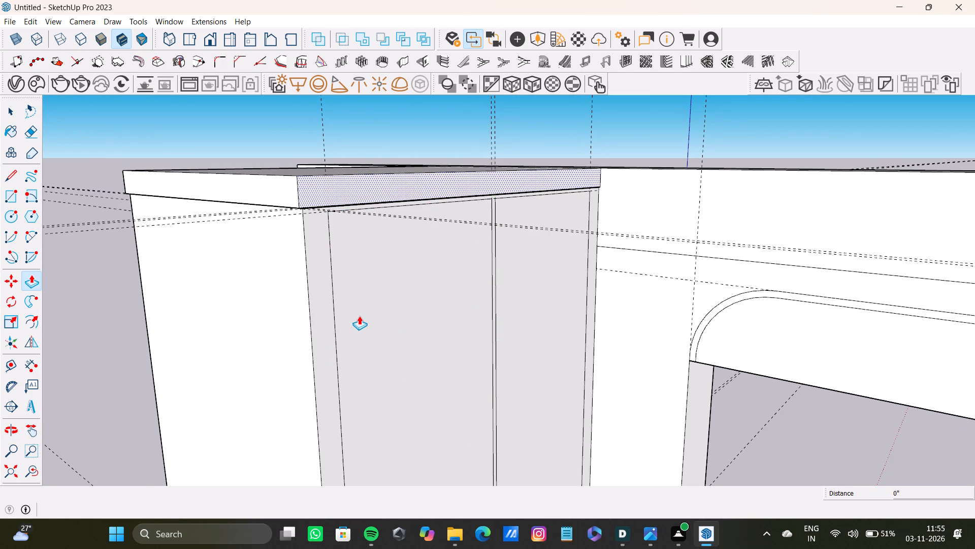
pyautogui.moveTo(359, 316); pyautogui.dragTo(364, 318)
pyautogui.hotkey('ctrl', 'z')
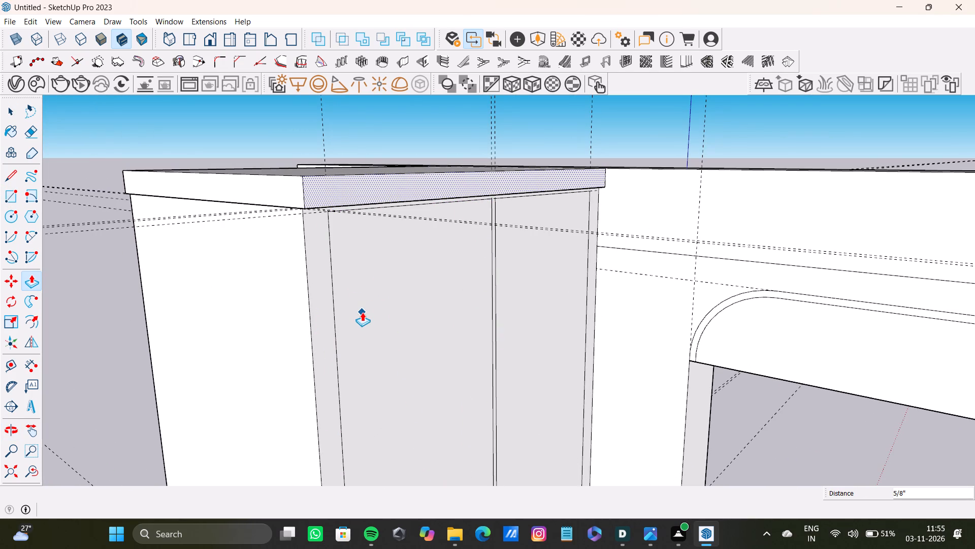
# Pull the first upper panel's face outward 13/16" from the box's side face.
pyautogui.press('space')
pyautogui.click(353, 298)
pyautogui.press('p')
pyautogui.moveTo(354, 298); pyautogui.dragTo(359, 298)
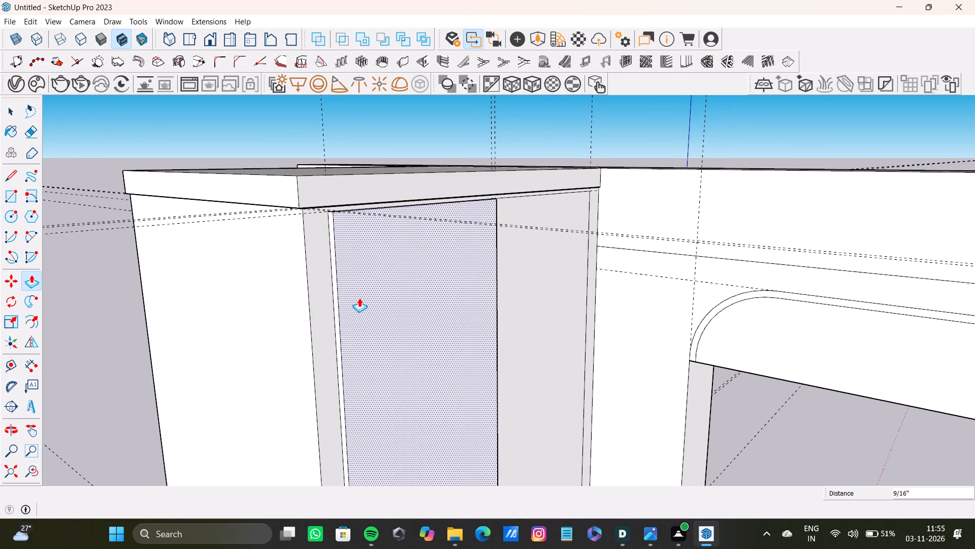
pyautogui.moveTo(359, 298); pyautogui.dragTo(362, 298)
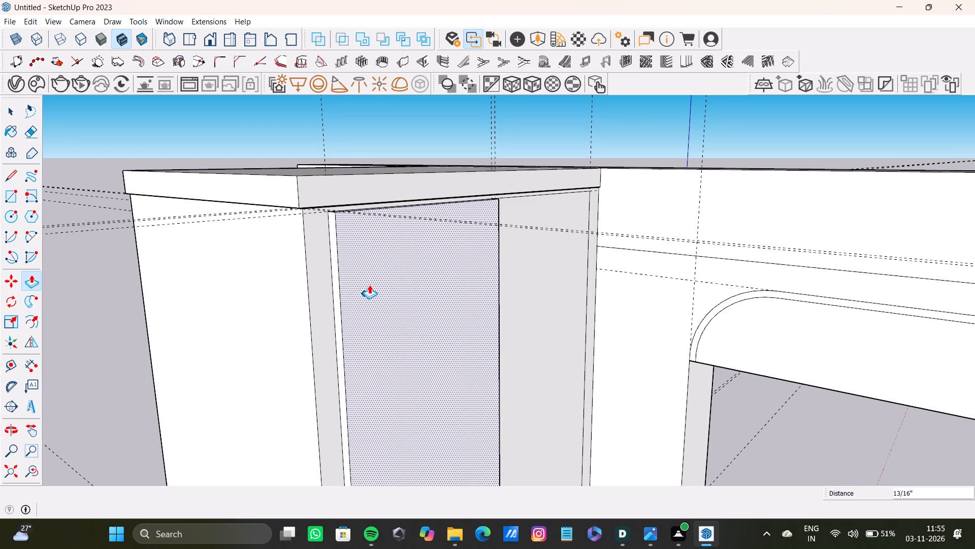
# Pull the second upper panel's face outward 13/16", level with the first upper panel.
pyautogui.scroll(-4, 369, 285)
pyautogui.moveTo(322, 270); pyautogui.dragTo(152, 298, button='middle')
pyautogui.scroll(4, 543, 226)
pyautogui.press('space')
pyautogui.click(480, 233)
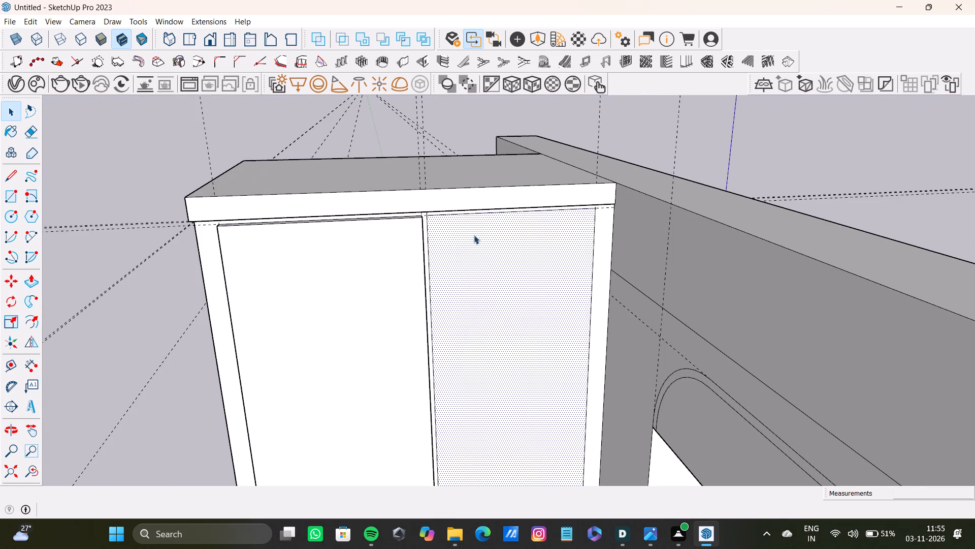
pyautogui.press('p')
pyautogui.moveTo(466, 240); pyautogui.dragTo(402, 241)
# Place a horizontal guide 6" below the lower mid-height guide, under the raised upper panels on the box's side face.
pyautogui.scroll(-15, 401, 241)
pyautogui.moveTo(382, 300); pyautogui.dragTo(706, 229, button='middle')
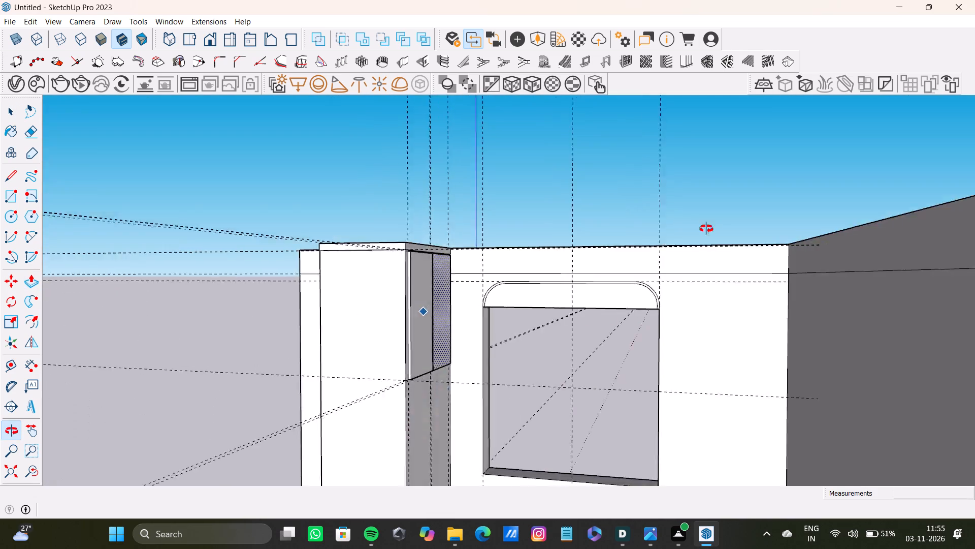
pyautogui.moveTo(706, 229); pyautogui.dragTo(725, 229, button='middle')
pyautogui.scroll(-5, 457, 307)
pyautogui.scroll(1, 427, 316)
pyautogui.moveTo(430, 316); pyautogui.dragTo(546, 348, button='middle')
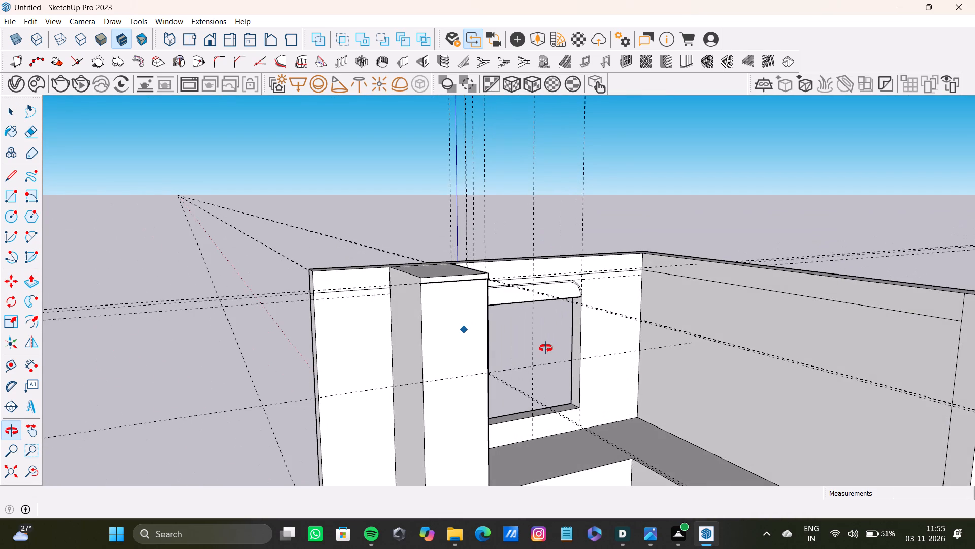
pyautogui.moveTo(546, 348); pyautogui.dragTo(397, 265, button='middle')
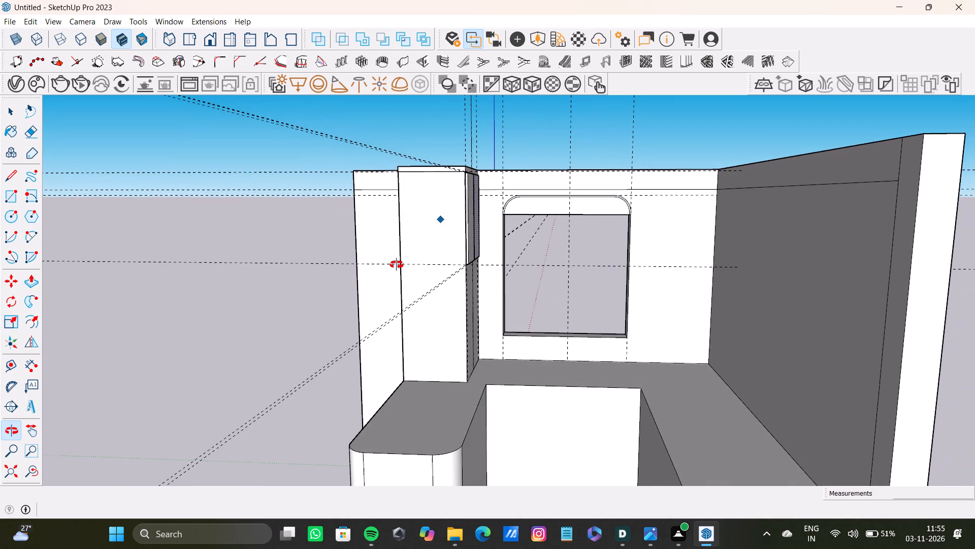
pyautogui.moveTo(397, 265); pyautogui.dragTo(395, 264, button='middle')
pyautogui.scroll(13, 412, 260)
pyautogui.moveTo(516, 283); pyautogui.dragTo(442, 227, button='middle')
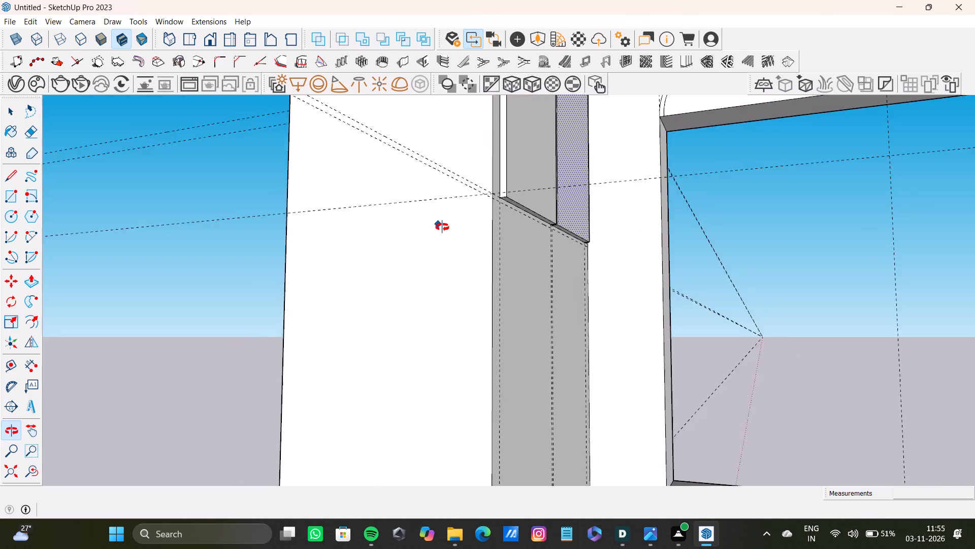
pyautogui.moveTo(442, 227); pyautogui.dragTo(426, 232, button='middle')
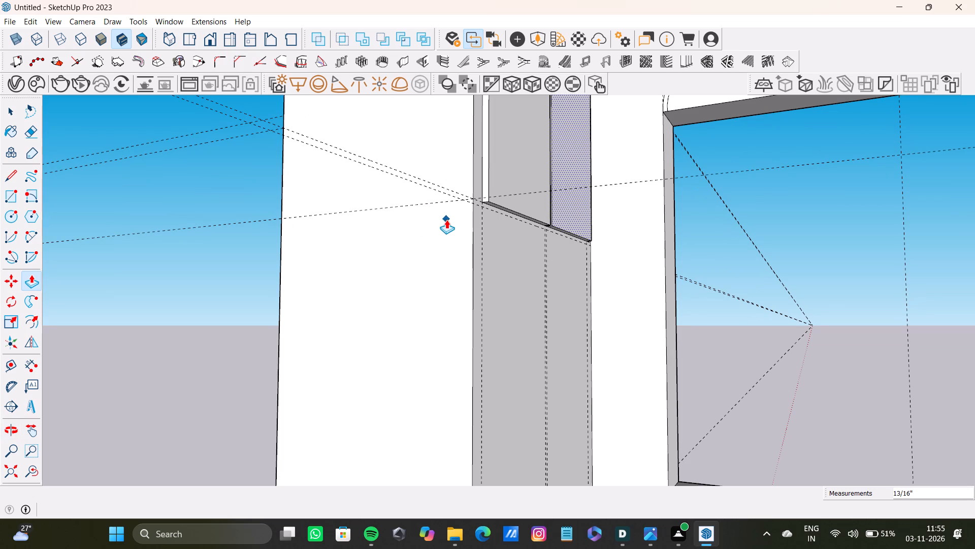
pyautogui.press('t')
pyautogui.scroll(11, 489, 189)
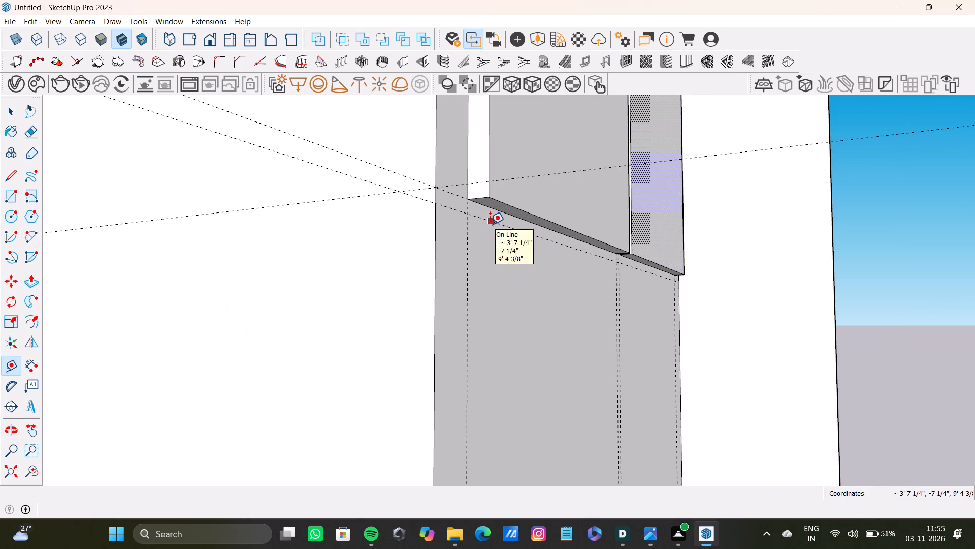
pyautogui.click(492, 222)
pyautogui.scroll(-12, 487, 273)
pyautogui.middleClick(492, 296)
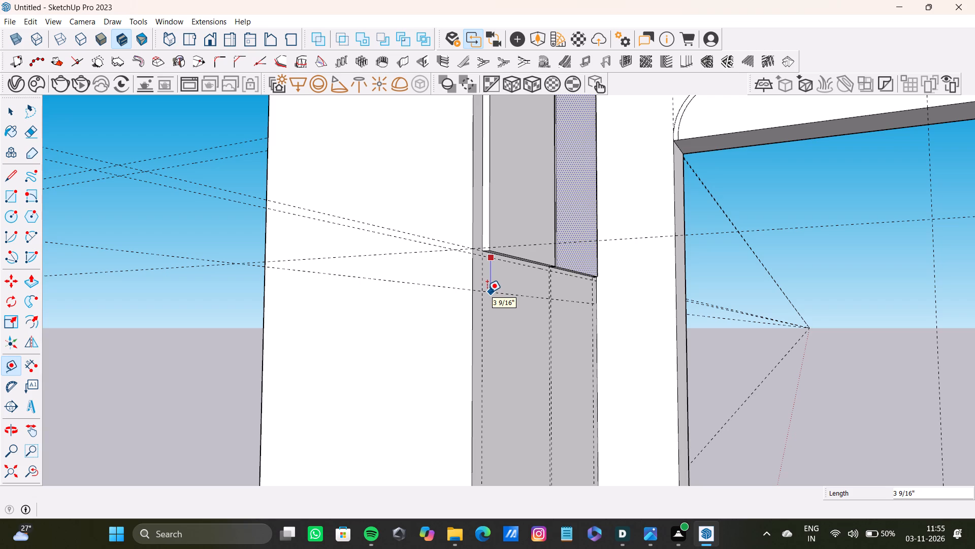
pyautogui.scroll(-5, 487, 292)
pyautogui.moveTo(487, 292); pyautogui.dragTo(472, 213, button='middle')
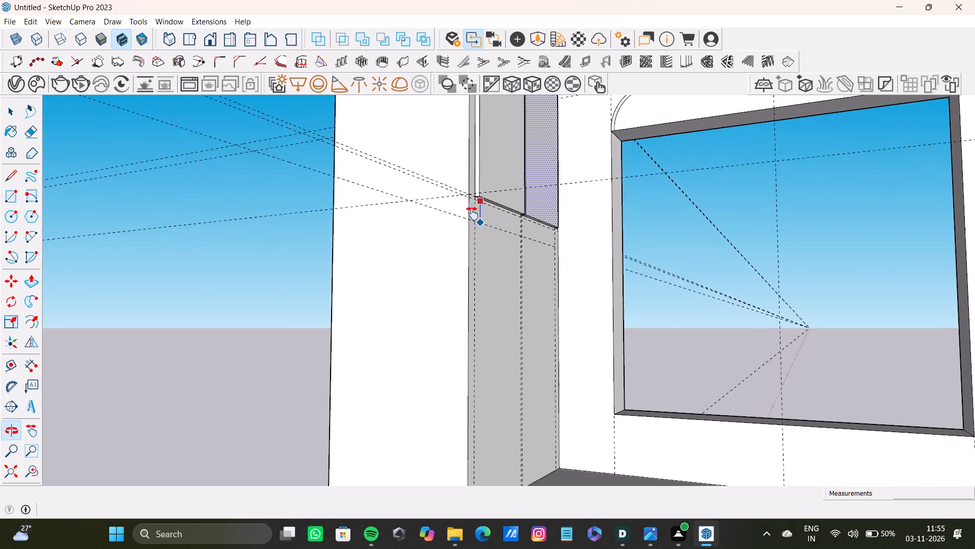
pyautogui.moveTo(472, 213); pyautogui.dragTo(469, 208, button='middle')
pyautogui.scroll(7, 471, 210)
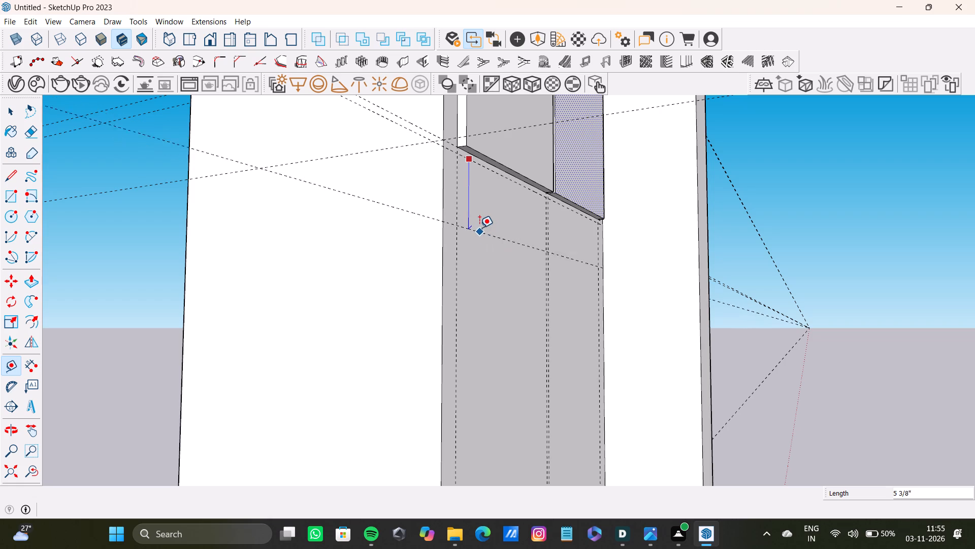
pyautogui.press('6')
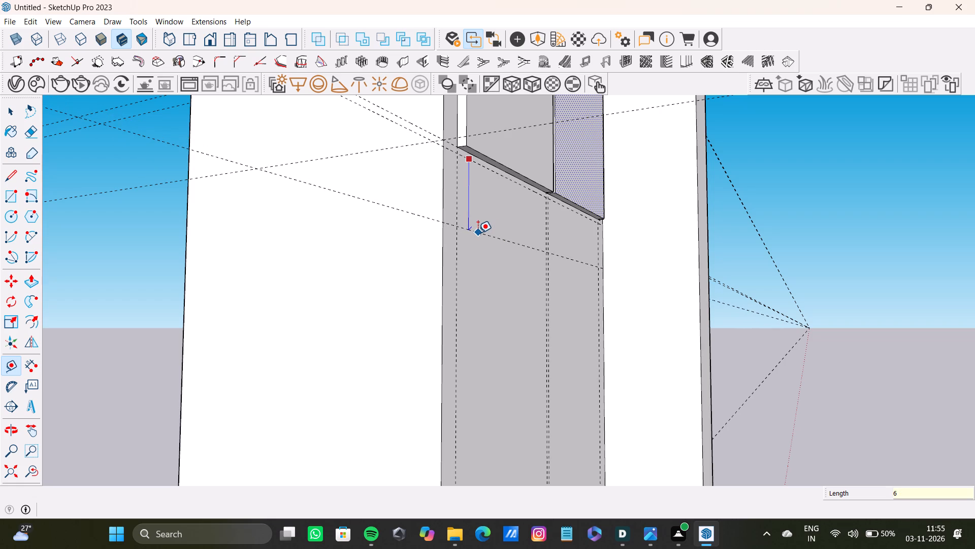
pyautogui.hotkey('shift', '"')
pyautogui.press('Return')
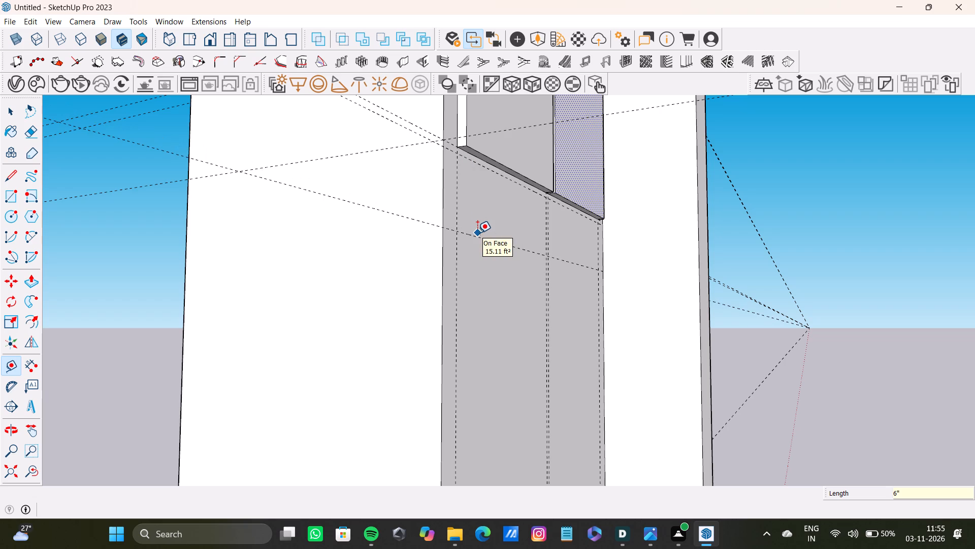
# Place another horizontal guide 2" below the lowest horizontal guide on the box's side face.
pyautogui.scroll(-3, 466, 232)
pyautogui.moveTo(465, 232); pyautogui.dragTo(382, 236, button='middle')
pyautogui.scroll(8, 394, 236)
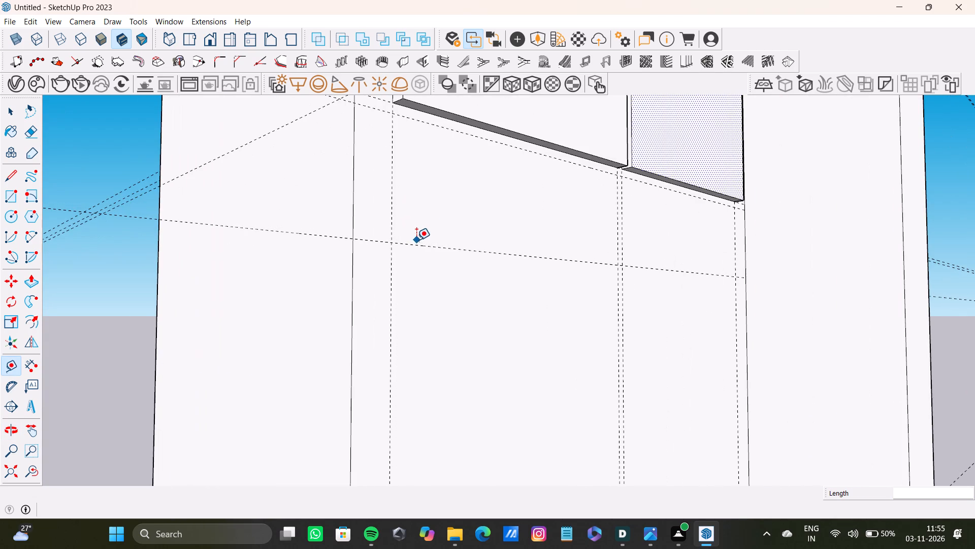
pyautogui.click(417, 245)
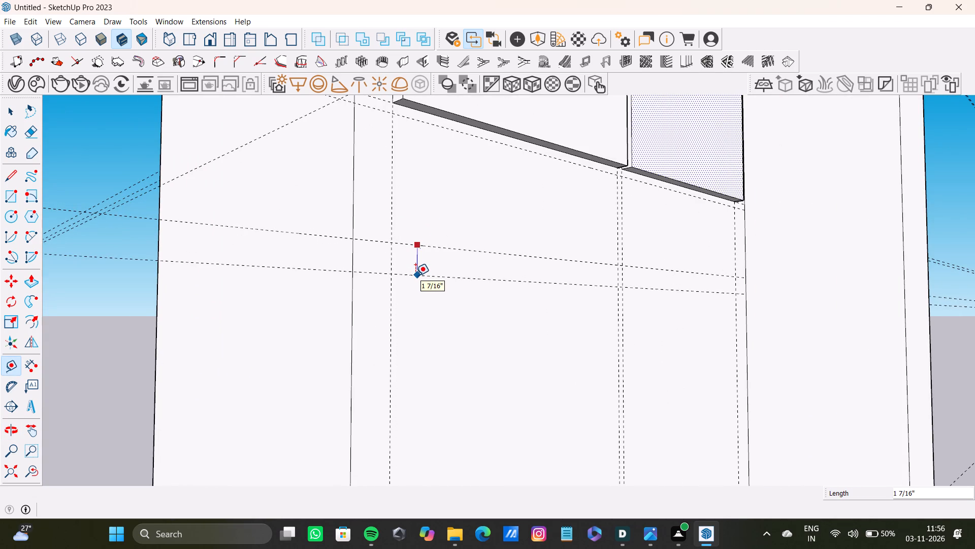
pyautogui.press('2')
pyautogui.hotkey('shift', '"')
pyautogui.press('Return')
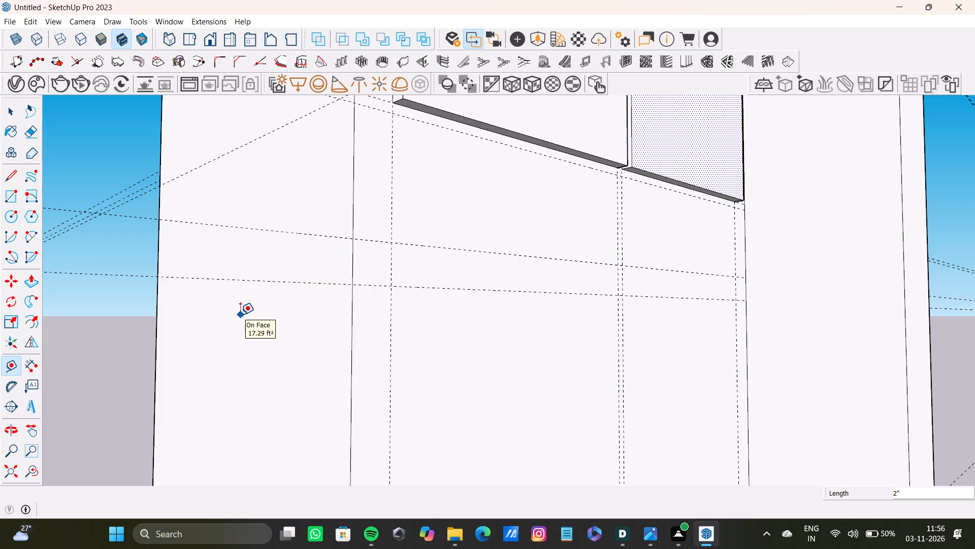
# Add a third horizontal guide 6" below the lower guide of the 2" band on the side face.
pyautogui.scroll(-8, 340, 237)
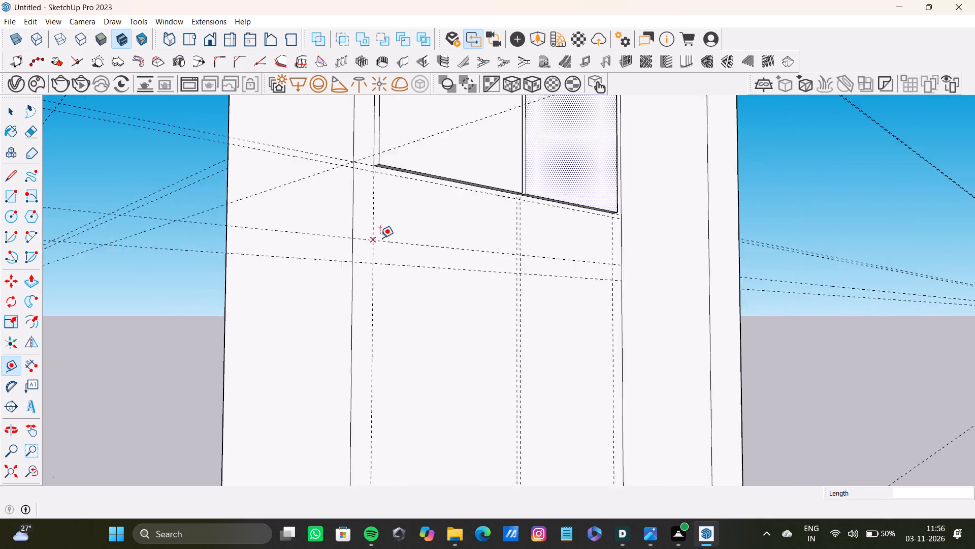
pyautogui.scroll(-4, 380, 238)
pyautogui.keyDown('shift'); pyautogui.moveTo(413, 246); pyautogui.dragTo(429, 233, button='middle'); pyautogui.keyUp('shift')
pyautogui.scroll(7, 452, 256)
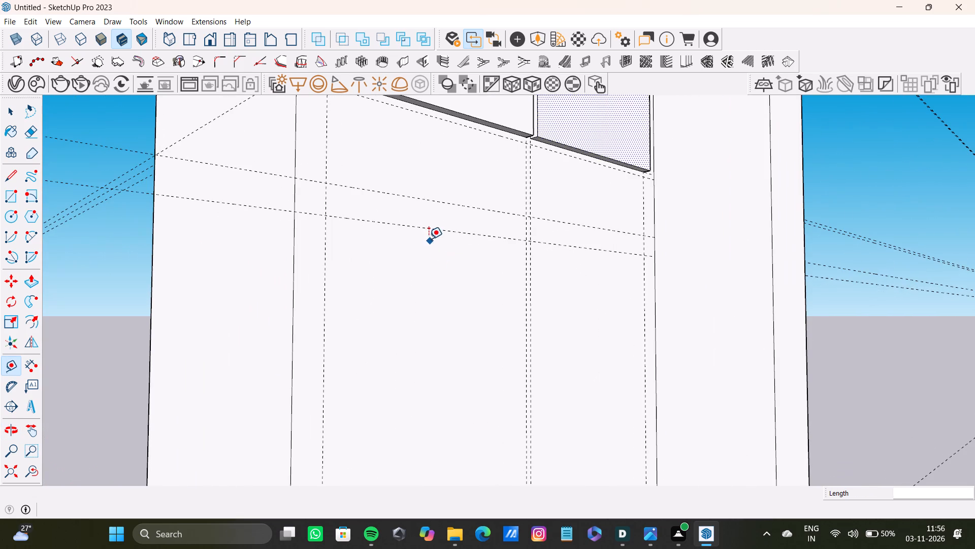
pyautogui.click(433, 230)
pyautogui.scroll(-4, 431, 313)
pyautogui.moveTo(431, 313); pyautogui.dragTo(431, 328, button='middle')
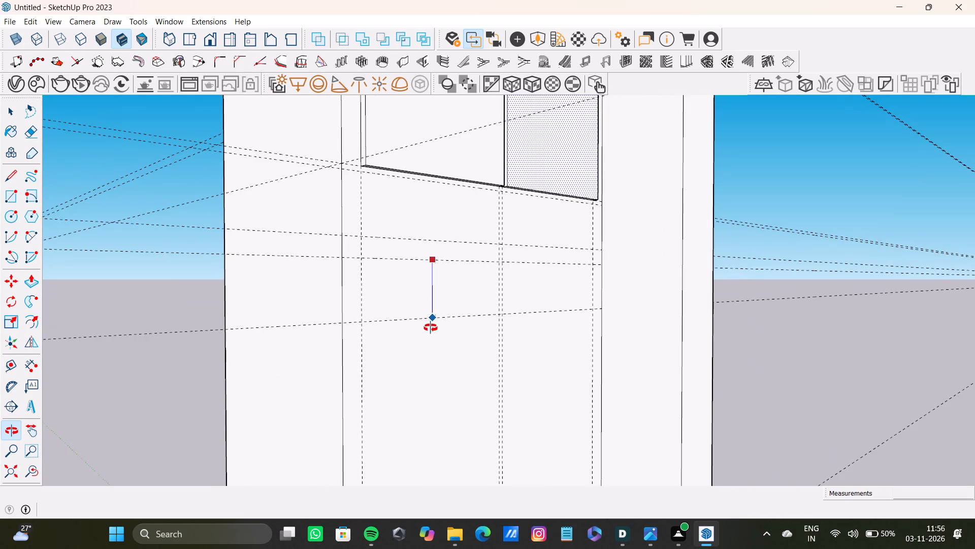
pyautogui.moveTo(431, 328); pyautogui.dragTo(425, 328, button='middle')
pyautogui.write('6"')
pyautogui.press('Return')
pyautogui.press('space')
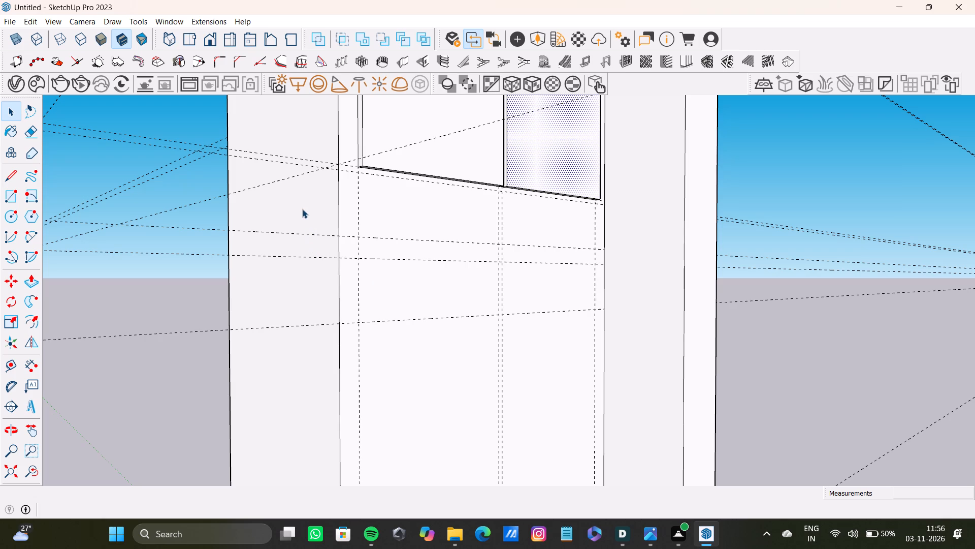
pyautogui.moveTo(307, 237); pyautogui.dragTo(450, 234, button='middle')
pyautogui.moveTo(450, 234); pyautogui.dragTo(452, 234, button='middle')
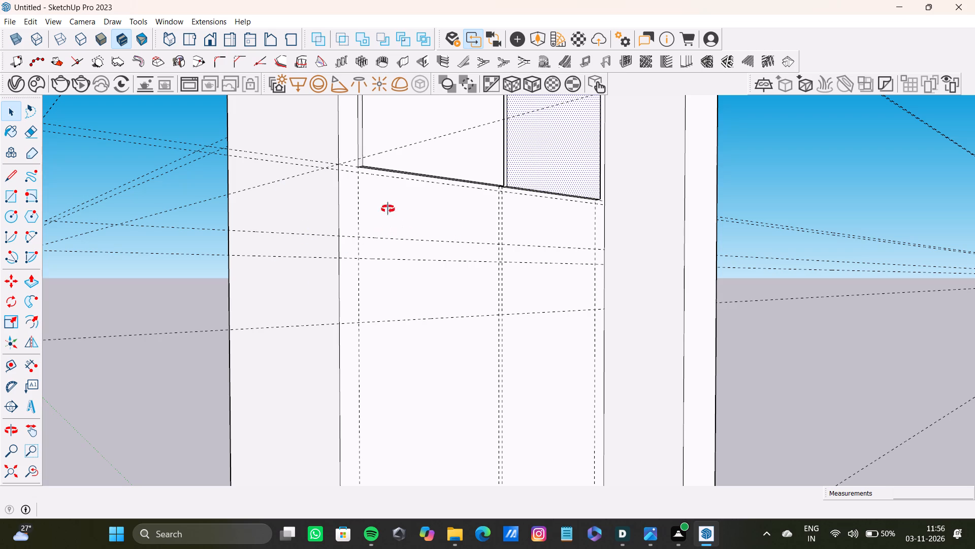
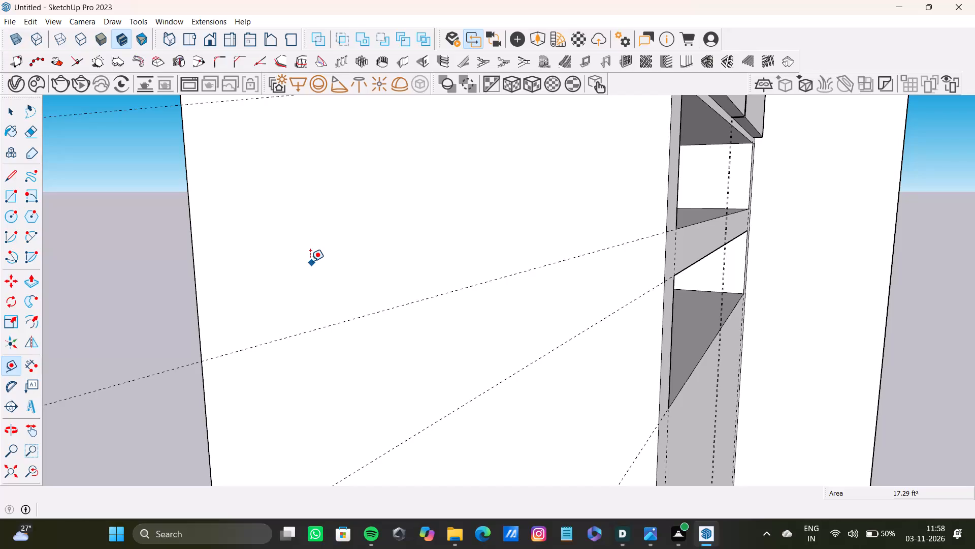
# Place a horizontal guide 6 1/2" below the existing guide on the adjoining wide face, level with the top of the 2" band.
pyautogui.scroll(-13, 686, 272)
pyautogui.moveTo(634, 276); pyautogui.dragTo(581, 279, button='middle')
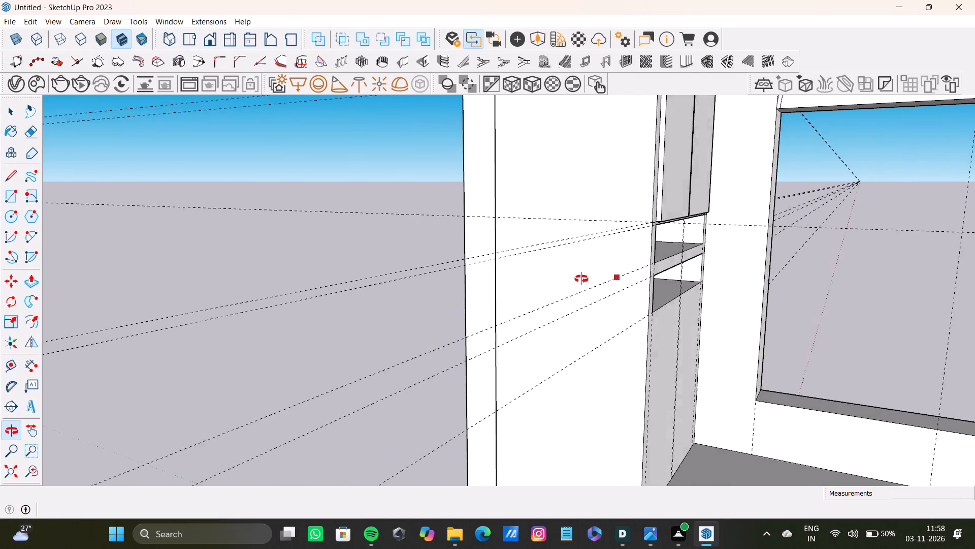
pyautogui.moveTo(581, 279); pyautogui.dragTo(657, 236, button='middle')
pyautogui.scroll(11, 656, 233)
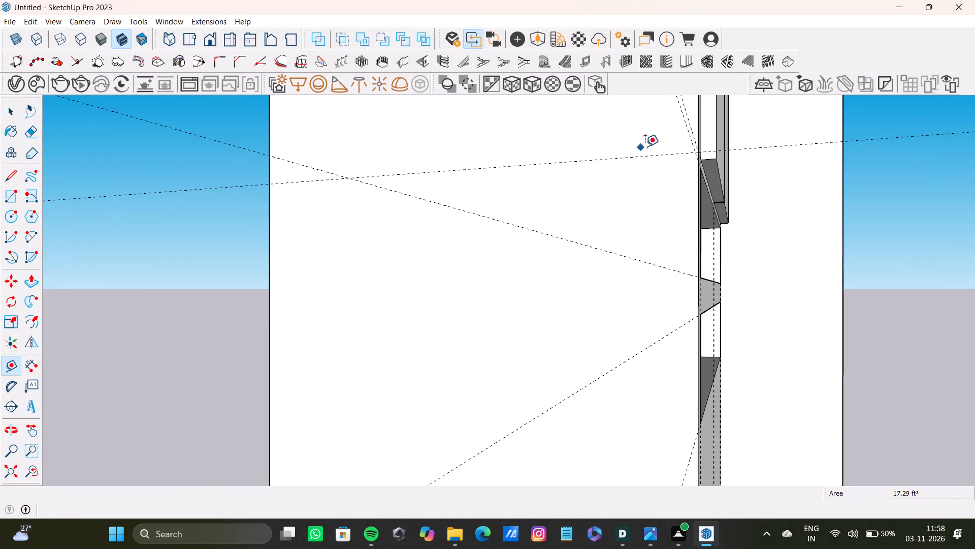
pyautogui.click(648, 155)
pyautogui.scroll(7, 698, 276)
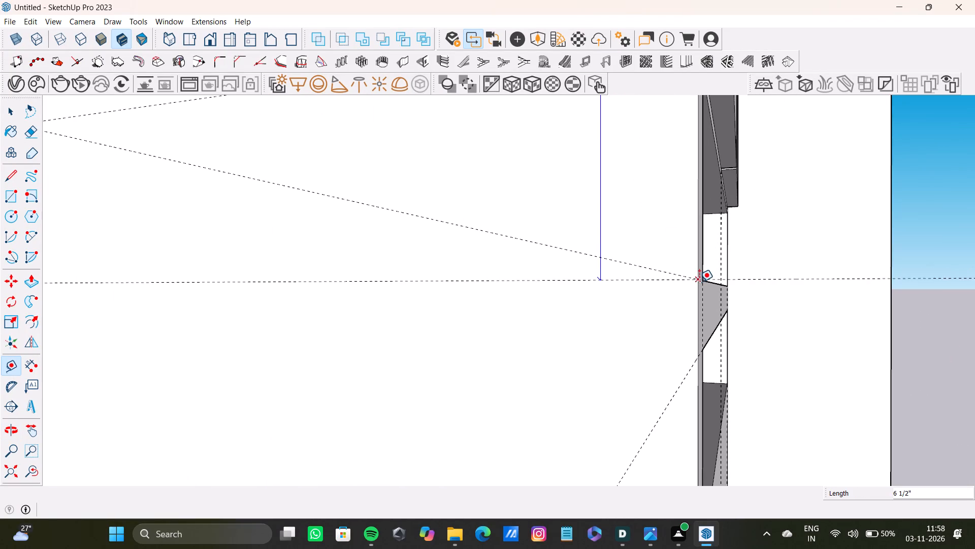
pyautogui.scroll(5, 692, 274)
pyautogui.scroll(-8, 692, 274)
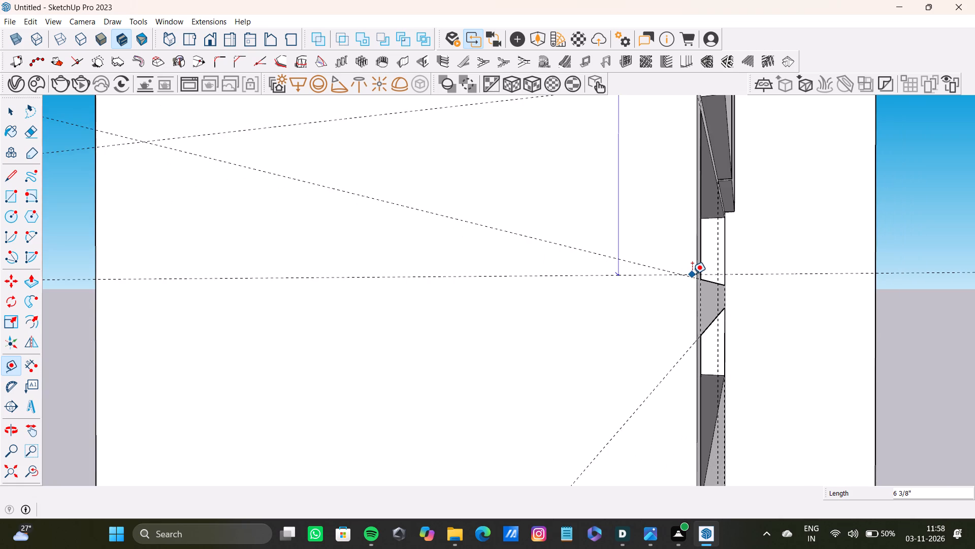
pyautogui.moveTo(692, 274); pyautogui.dragTo(612, 333, button='middle')
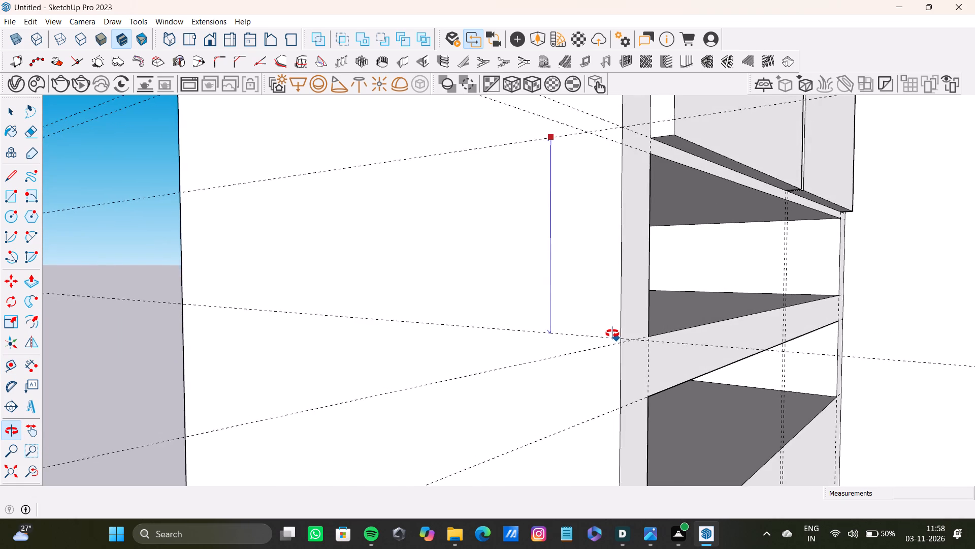
pyautogui.moveTo(612, 333); pyautogui.dragTo(663, 328, button='middle')
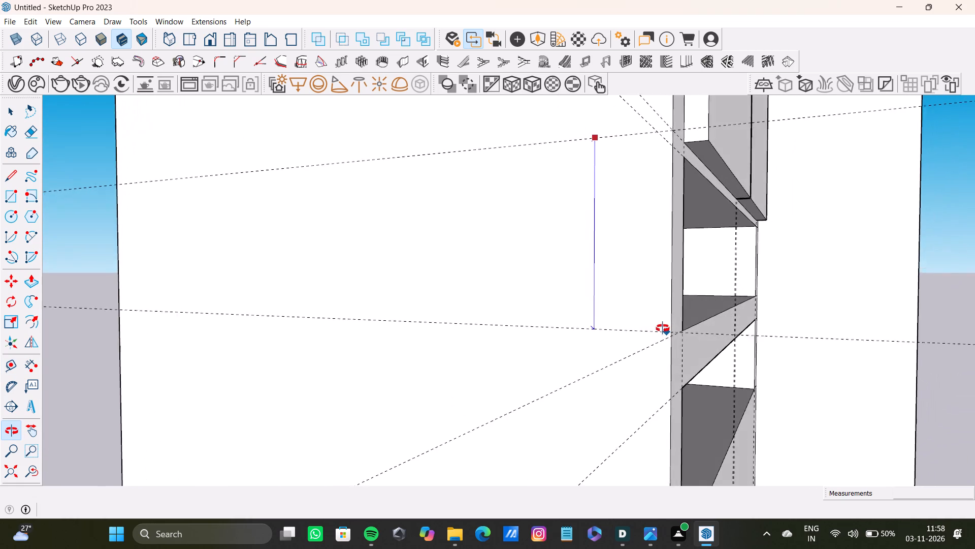
pyautogui.moveTo(663, 328); pyautogui.dragTo(659, 289, button='middle')
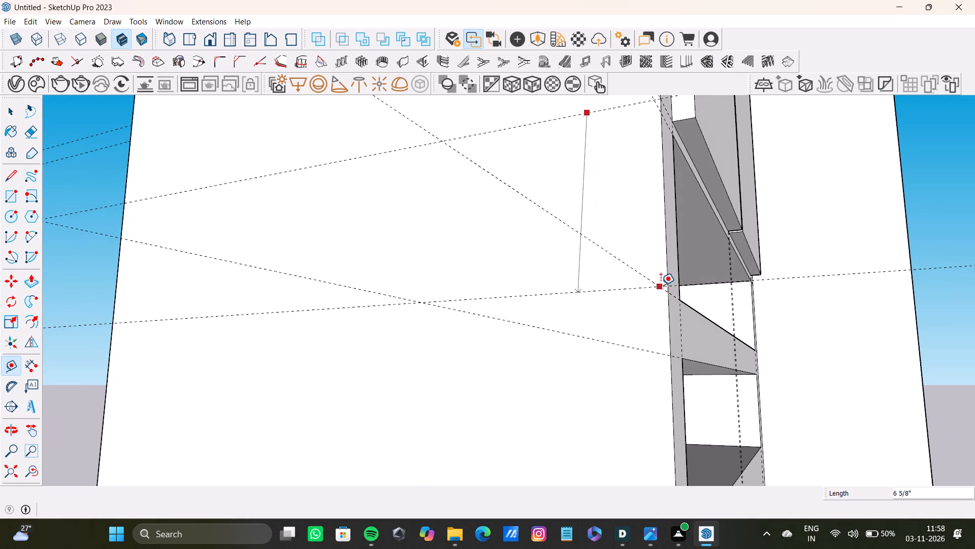
pyautogui.scroll(4, 670, 283)
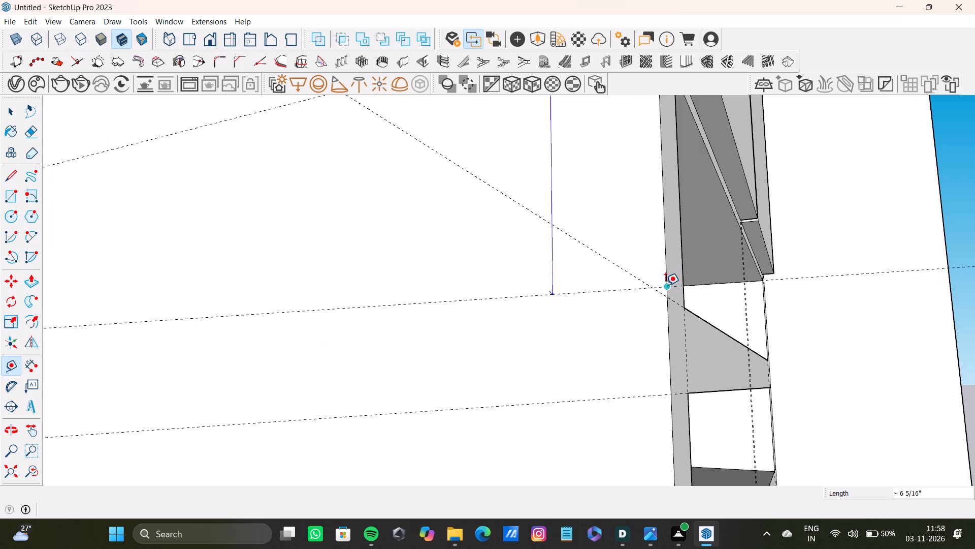
pyautogui.scroll(7, 665, 285)
pyautogui.click(667, 306)
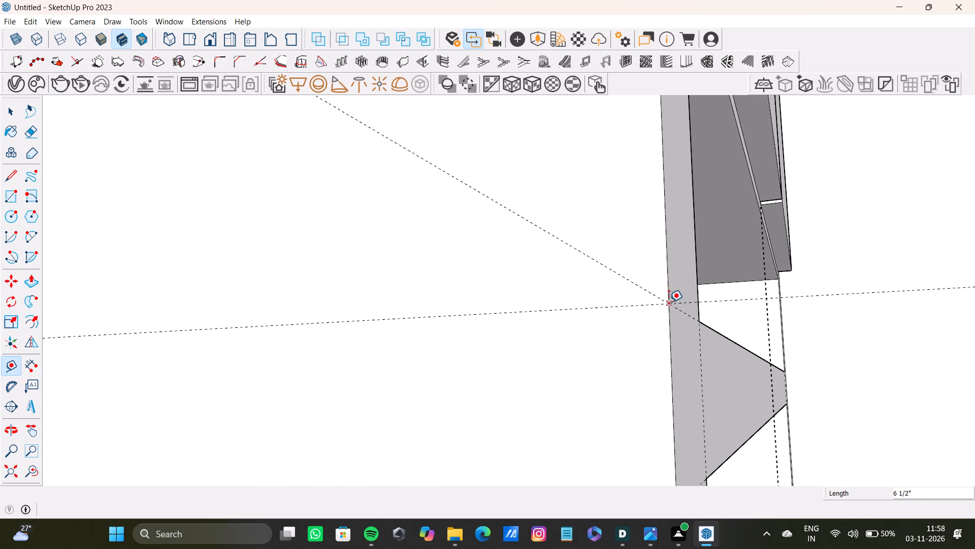
# Offset a second horizontal guide down from that guide on the wide face to the lower edge of the 2" band.
pyautogui.click(656, 305)
pyautogui.scroll(-9, 661, 358)
pyautogui.moveTo(662, 364); pyautogui.dragTo(643, 285, button='middle')
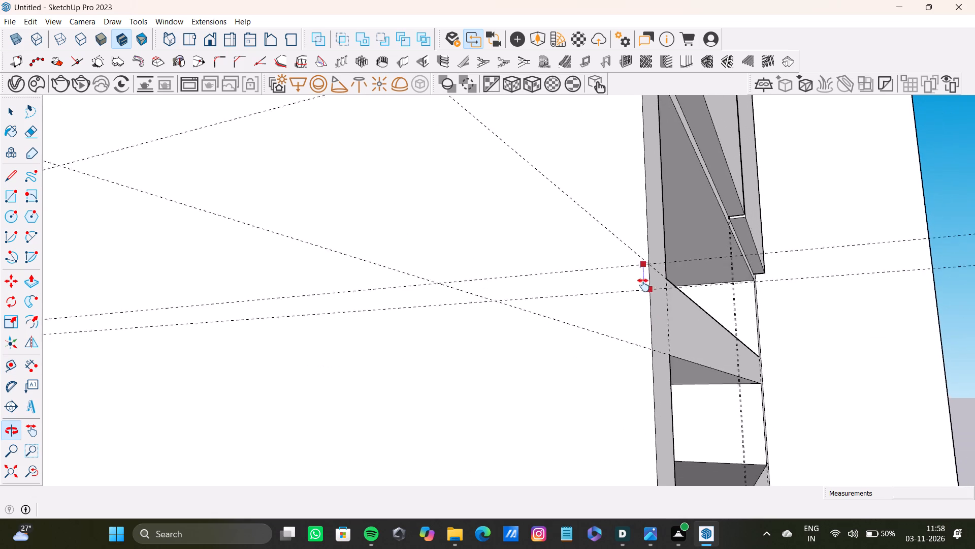
pyautogui.moveTo(643, 285); pyautogui.dragTo(640, 279, button='middle')
pyautogui.scroll(4, 637, 311)
pyautogui.click(649, 357)
# Draw a rectangle between the two new guides, spanning the full width of the box's wide face.
pyautogui.scroll(-3, 605, 337)
pyautogui.moveTo(579, 337); pyautogui.dragTo(581, 335, button='middle')
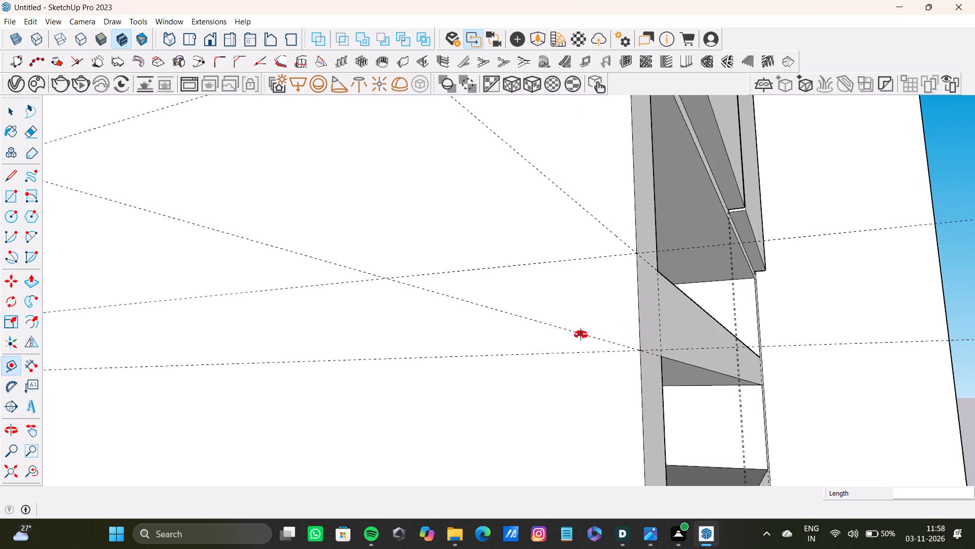
pyautogui.moveTo(581, 335); pyautogui.dragTo(685, 369, button='middle')
pyautogui.scroll(-17, 685, 369)
pyautogui.keyDown('shift'); pyautogui.moveTo(579, 367); pyautogui.dragTo(575, 367, button='middle'); pyautogui.keyUp('shift')
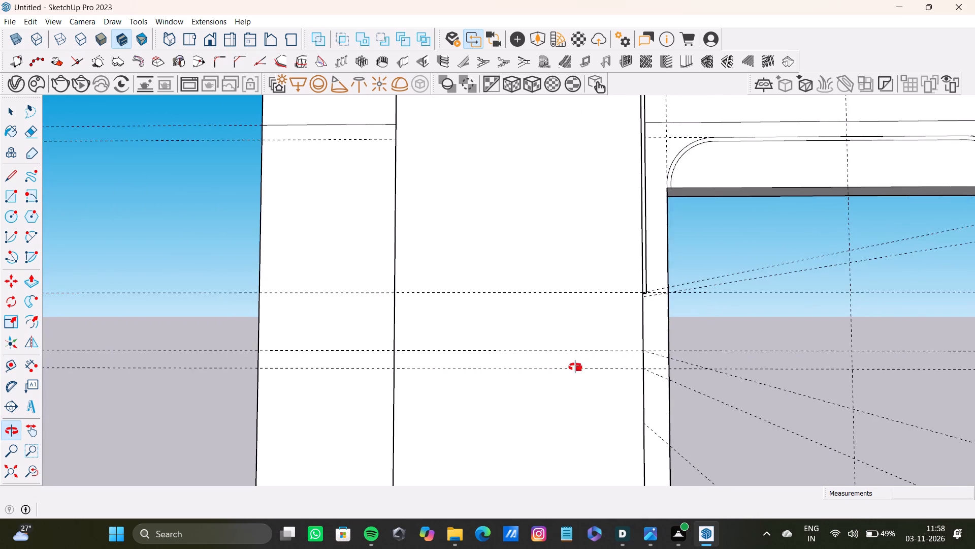
pyautogui.keyDown('shift'); pyautogui.moveTo(575, 367); pyautogui.dragTo(562, 370, button='middle'); pyautogui.keyUp('shift')
pyautogui.press('r')
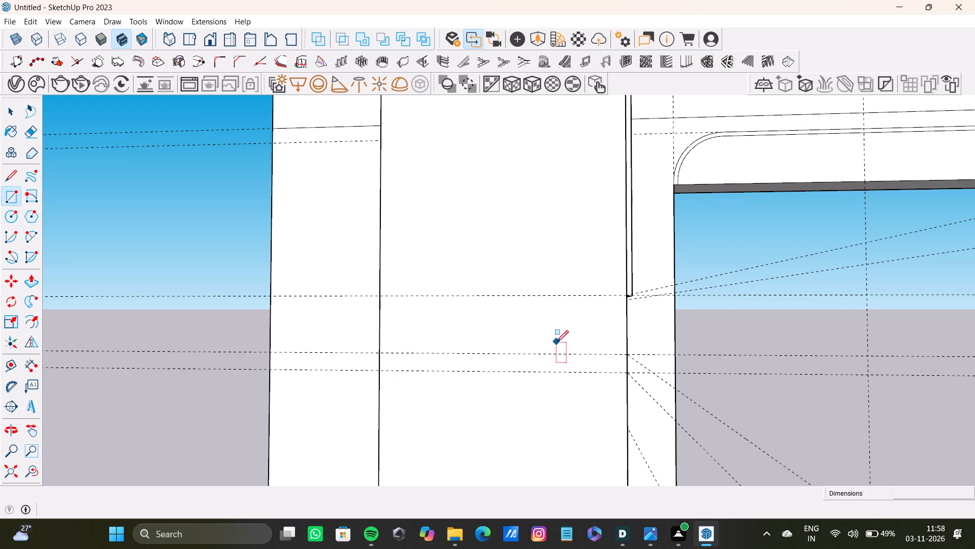
pyautogui.scroll(-3, 554, 341)
pyautogui.moveTo(551, 342); pyautogui.dragTo(548, 324, button='middle')
pyautogui.scroll(6, 429, 347)
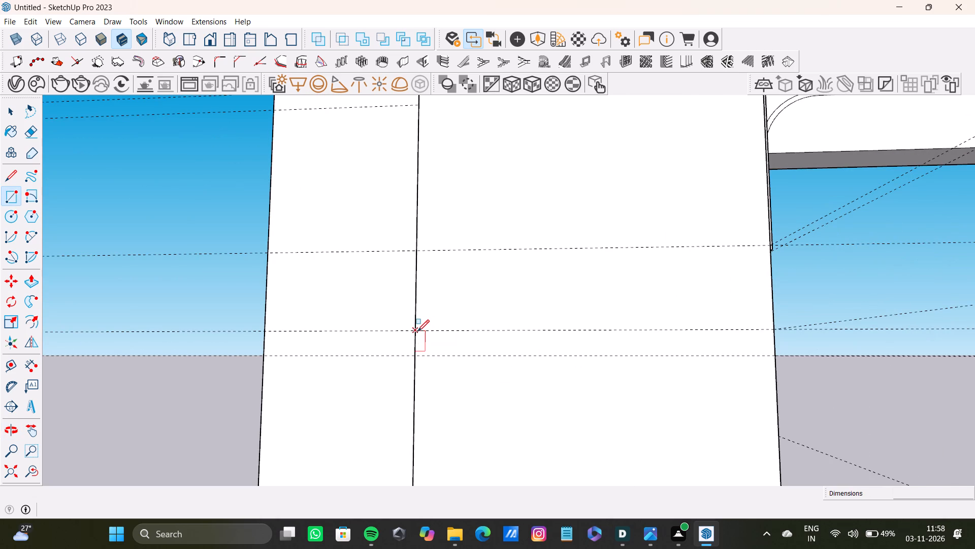
pyautogui.click(417, 331)
pyautogui.click(770, 357)
# Examine how the new strip lines up with the 2" band and the openings around the box's corner.
pyautogui.scroll(-3, 726, 359)
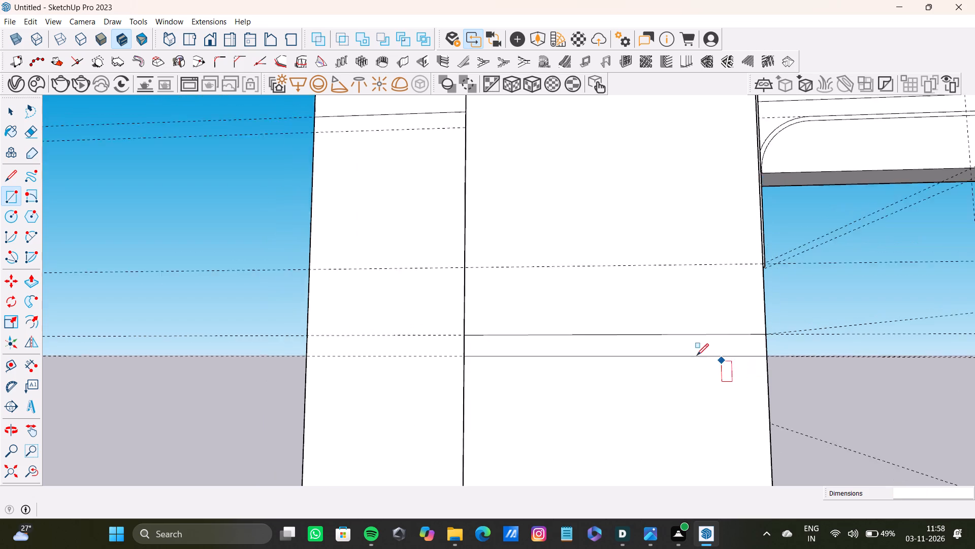
pyautogui.scroll(-5, 697, 355)
pyautogui.moveTo(688, 354); pyautogui.dragTo(519, 335, button='middle')
pyautogui.scroll(2, 635, 326)
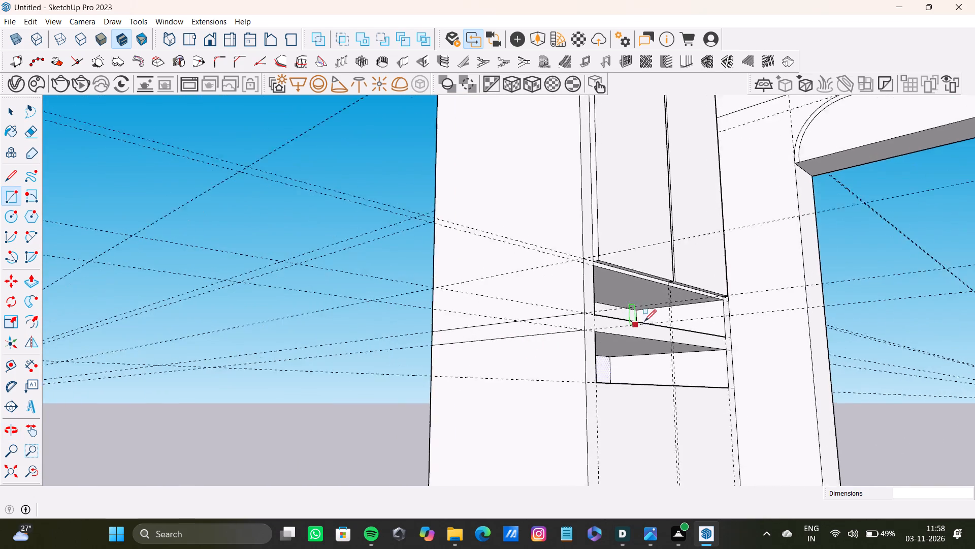
pyautogui.scroll(16, 644, 321)
pyautogui.scroll(-12, 594, 363)
pyautogui.moveTo(594, 357); pyautogui.dragTo(595, 356, button='middle')
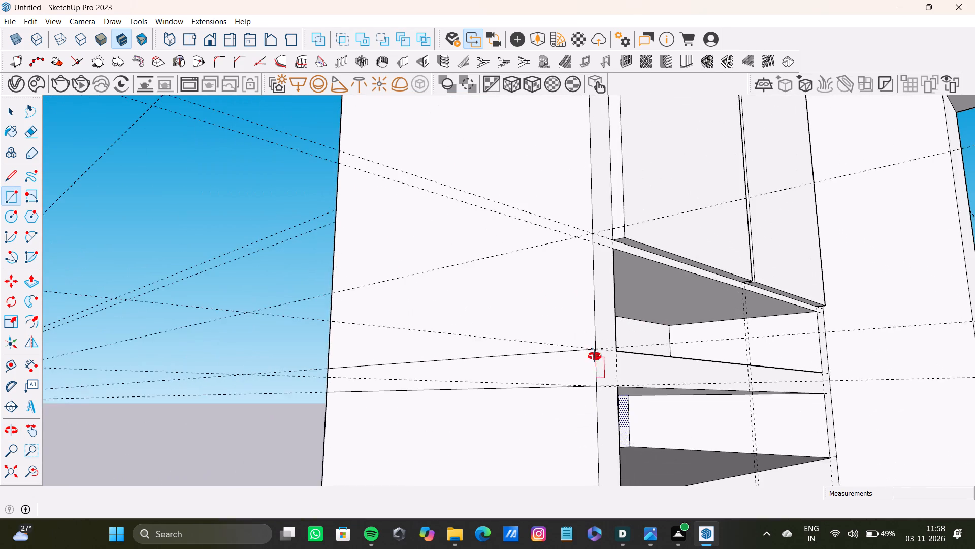
pyautogui.moveTo(595, 356); pyautogui.dragTo(631, 188, button='middle')
pyautogui.moveTo(595, 258); pyautogui.dragTo(636, 242, button='middle')
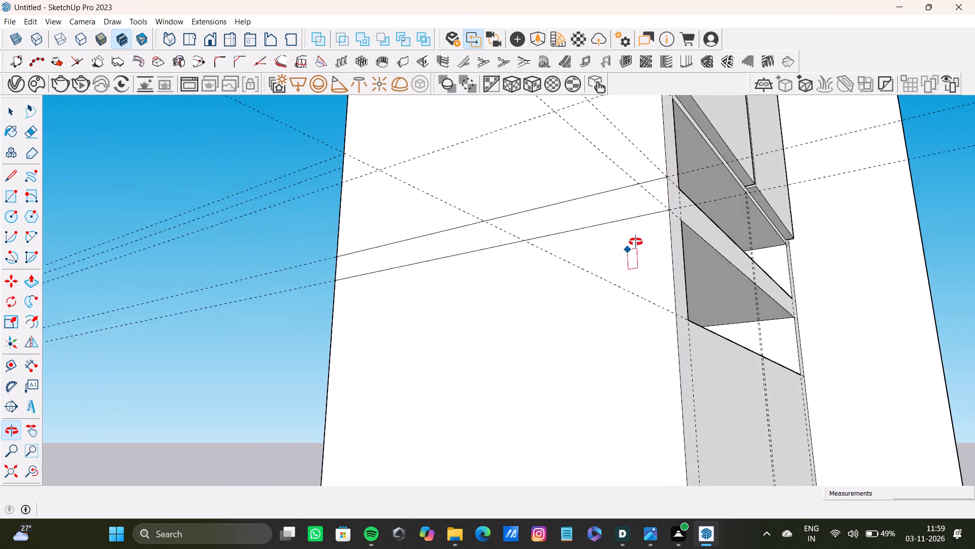
pyautogui.moveTo(636, 242); pyautogui.dragTo(544, 226, button='middle')
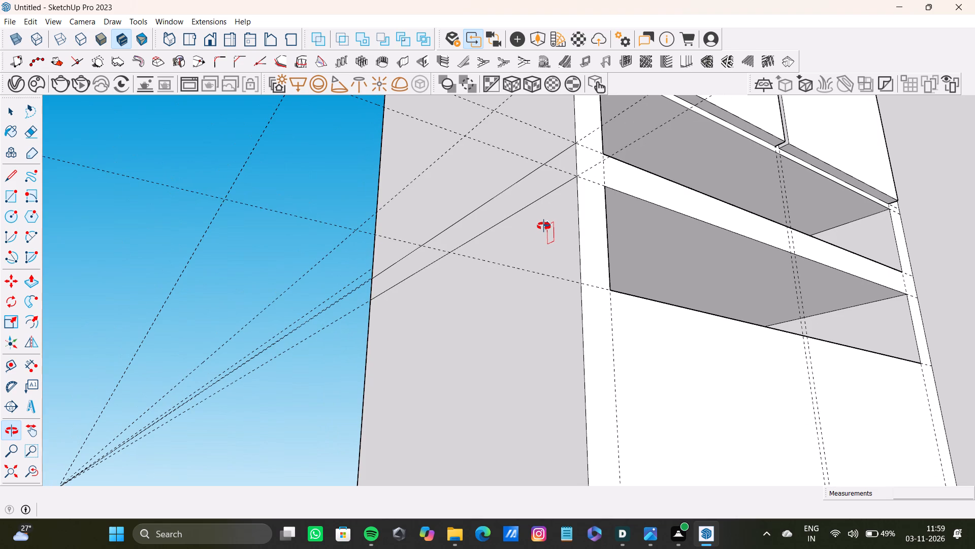
pyautogui.moveTo(544, 226); pyautogui.dragTo(544, 226, button='middle')
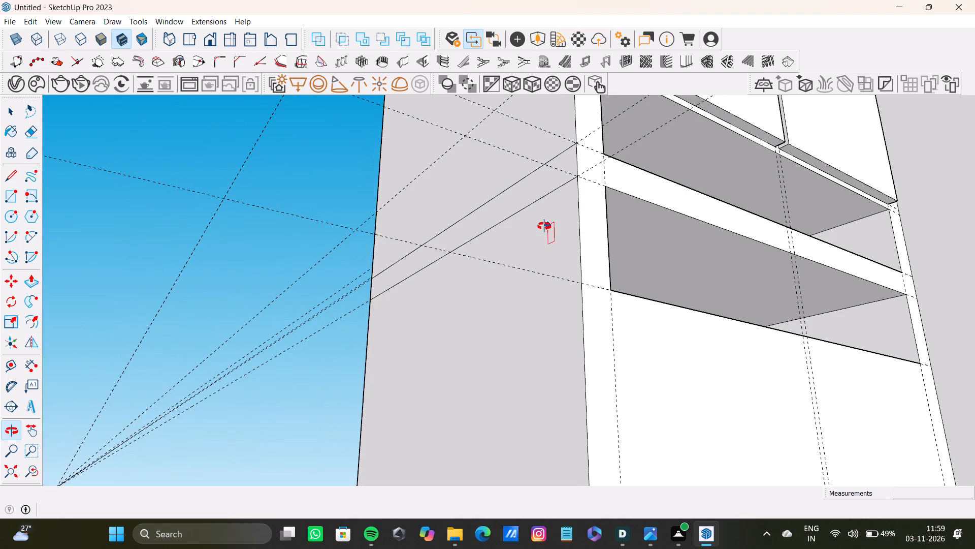
pyautogui.moveTo(544, 226); pyautogui.dragTo(545, 226, button='middle')
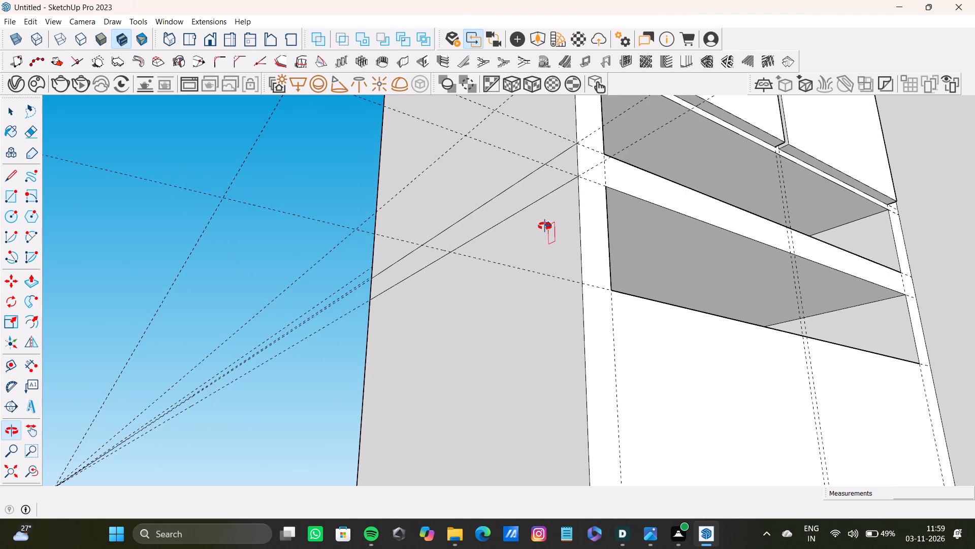
pyautogui.moveTo(545, 226); pyautogui.dragTo(672, 309, button='middle')
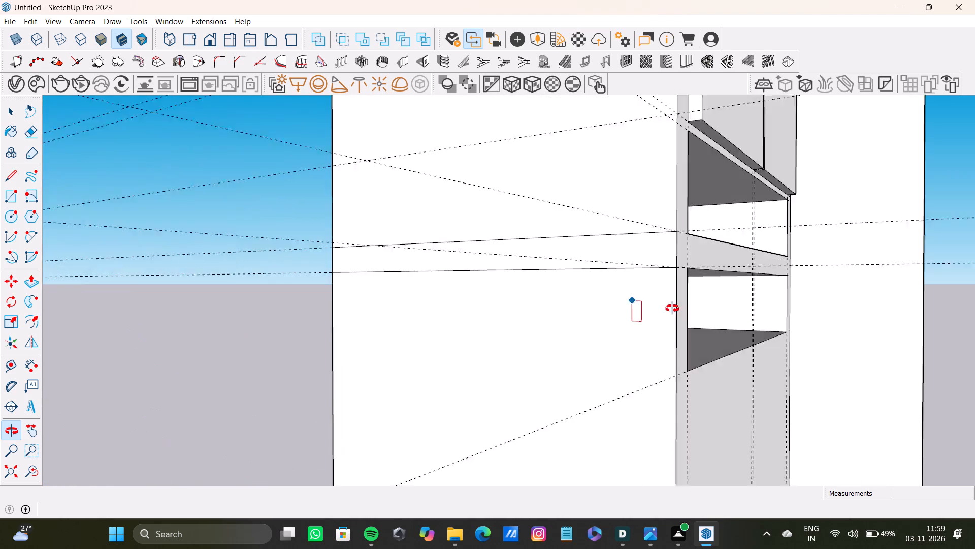
pyautogui.moveTo(672, 309); pyautogui.dragTo(776, 338, button='middle')
# Push/Pull the new strip outward from the wide face into a projecting shelf, ending with a pull of about 7 1/2".
pyautogui.press('space')
pyautogui.click(667, 264)
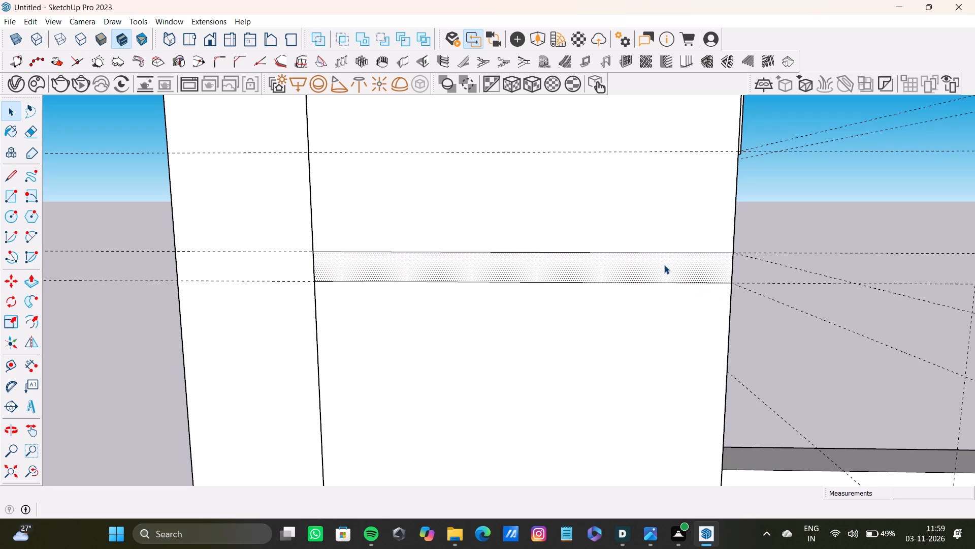
pyautogui.press('p')
pyautogui.moveTo(664, 265); pyautogui.dragTo(611, 292)
pyautogui.scroll(-4, 614, 292)
pyautogui.moveTo(629, 287); pyautogui.dragTo(460, 268, button='middle')
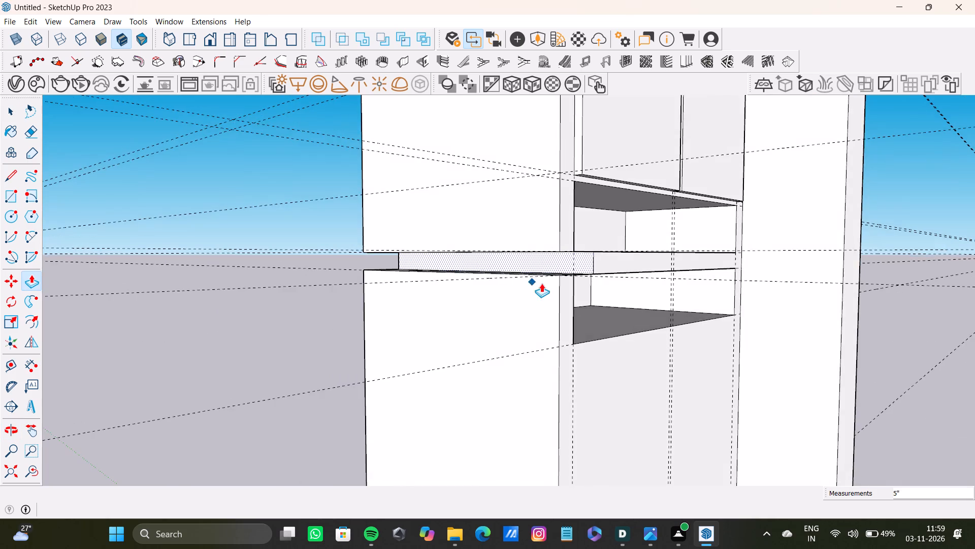
pyautogui.scroll(2, 545, 277)
pyautogui.moveTo(580, 257); pyautogui.dragTo(401, 267)
pyautogui.moveTo(481, 264); pyautogui.dragTo(365, 257)
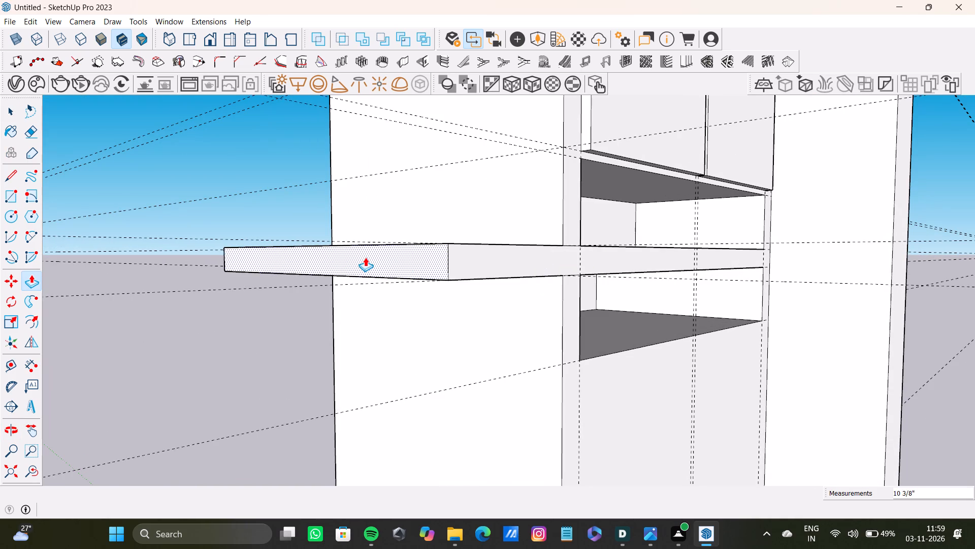
pyautogui.moveTo(365, 257); pyautogui.dragTo(402, 265)
# Examine the projecting shelf in relation to the tall box and the rest of the room model.
pyautogui.scroll(-10, 406, 280)
pyautogui.keyDown('shift'); pyautogui.moveTo(448, 310); pyautogui.dragTo(437, 210, button='middle'); pyautogui.keyUp('shift')
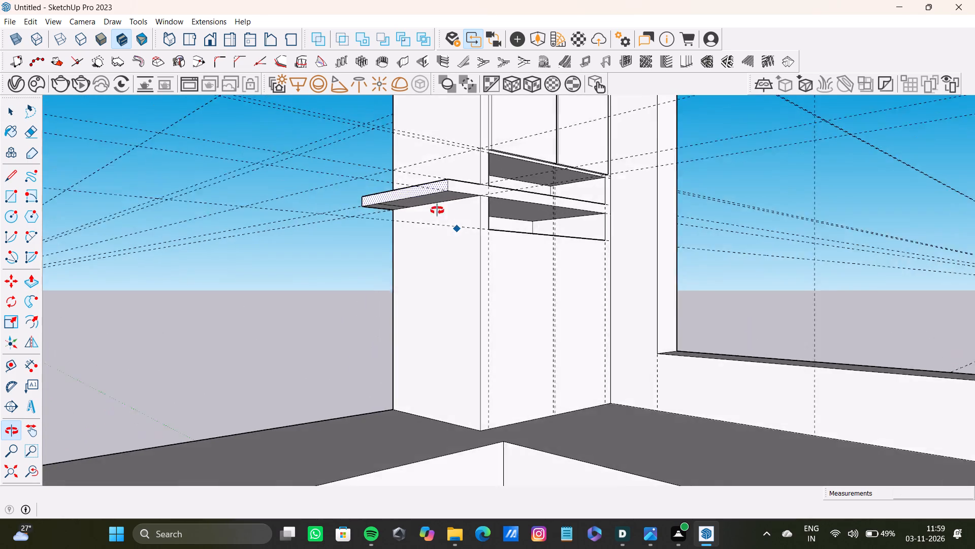
pyautogui.keyDown('shift'); pyautogui.moveTo(437, 210); pyautogui.dragTo(445, 222, button='middle'); pyautogui.keyUp('shift')
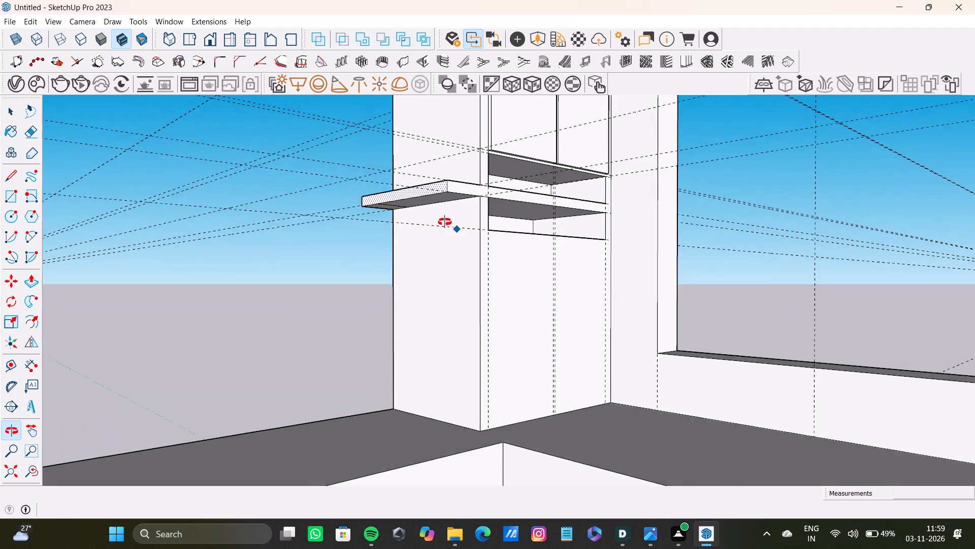
pyautogui.keyDown('shift'); pyautogui.moveTo(445, 222); pyautogui.dragTo(401, 286, button='middle'); pyautogui.keyUp('shift')
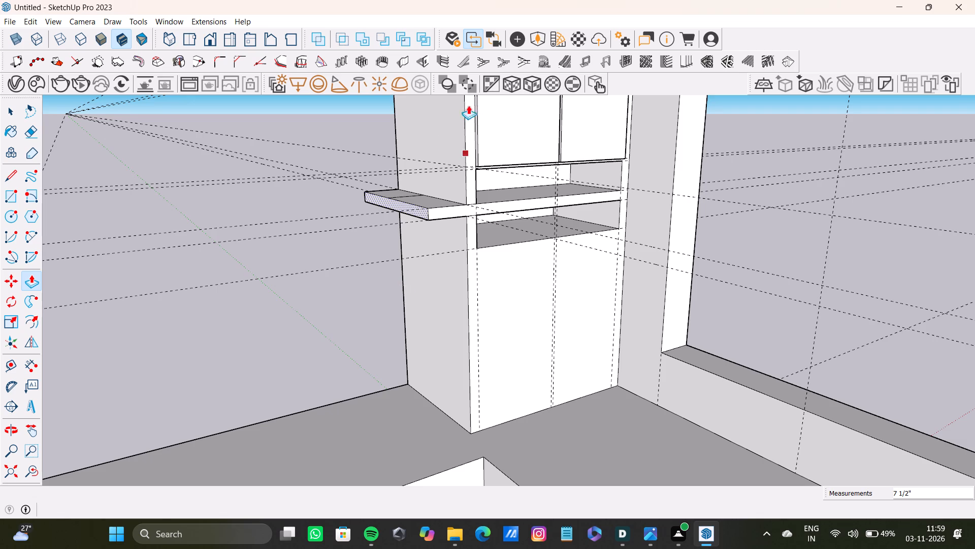
pyautogui.scroll(-8, 437, 158)
pyautogui.click(8, 478)
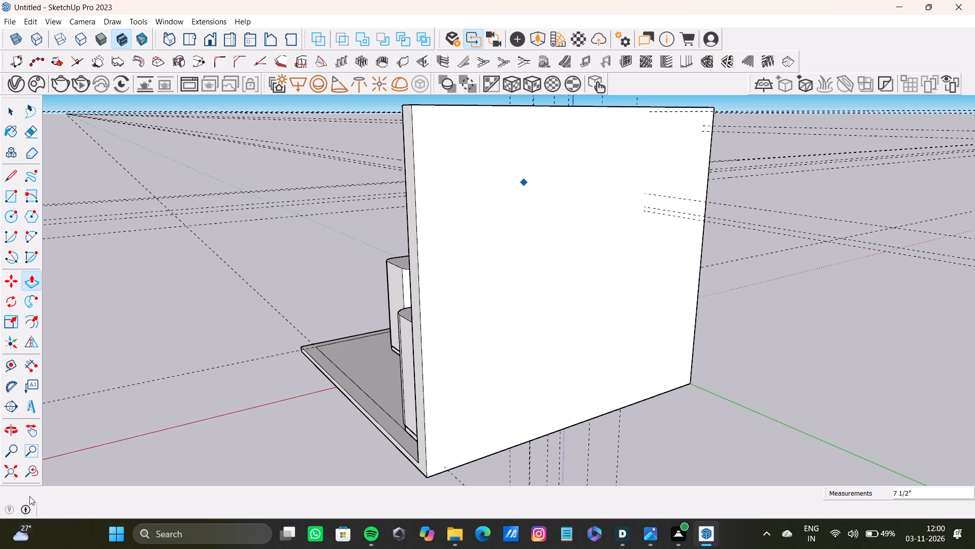
pyautogui.scroll(-12, 398, 254)
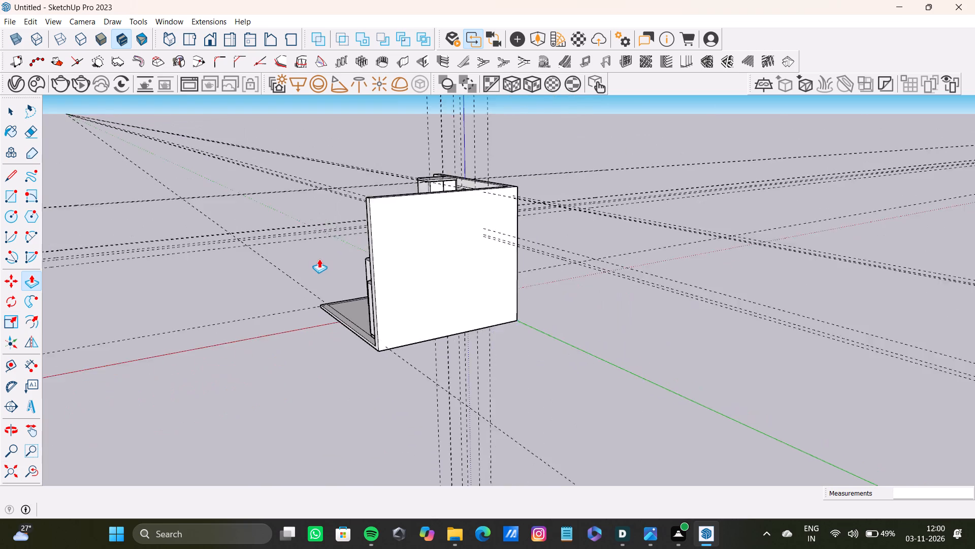
pyautogui.keyDown('shift'); pyautogui.moveTo(317, 260); pyautogui.dragTo(682, 313, button='middle'); pyautogui.keyUp('shift')
pyautogui.scroll(15, 686, 301)
# Draw a line across the shelf's end face at the box's corner, dividing the projecting part from the 2" band.
pyautogui.keyDown('shift'); pyautogui.moveTo(753, 228); pyautogui.dragTo(683, 232, button='middle'); pyautogui.keyUp('shift')
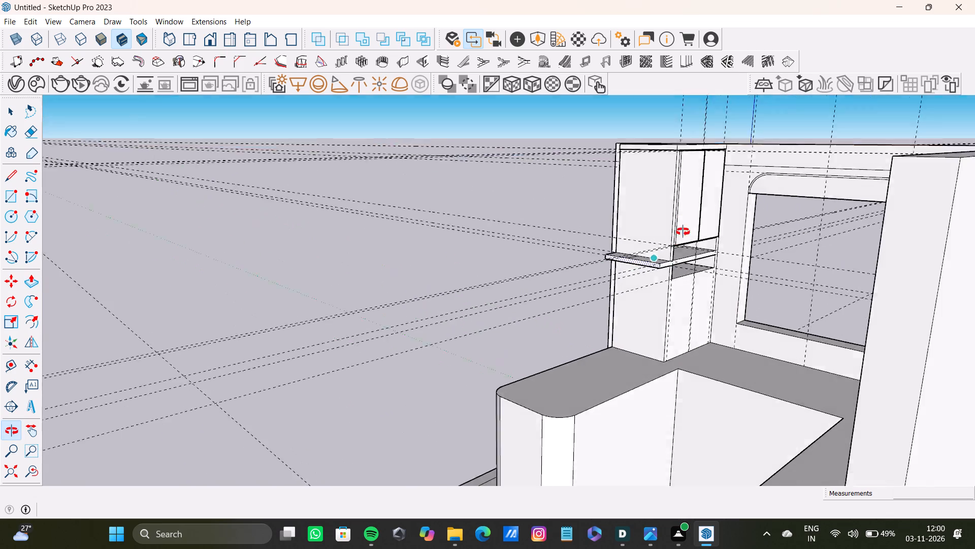
pyautogui.keyDown('shift'); pyautogui.moveTo(683, 232); pyautogui.dragTo(685, 217, button='middle'); pyautogui.keyUp('shift')
pyautogui.scroll(19, 674, 275)
pyautogui.moveTo(651, 269); pyautogui.dragTo(600, 269, button='middle')
pyautogui.press('l')
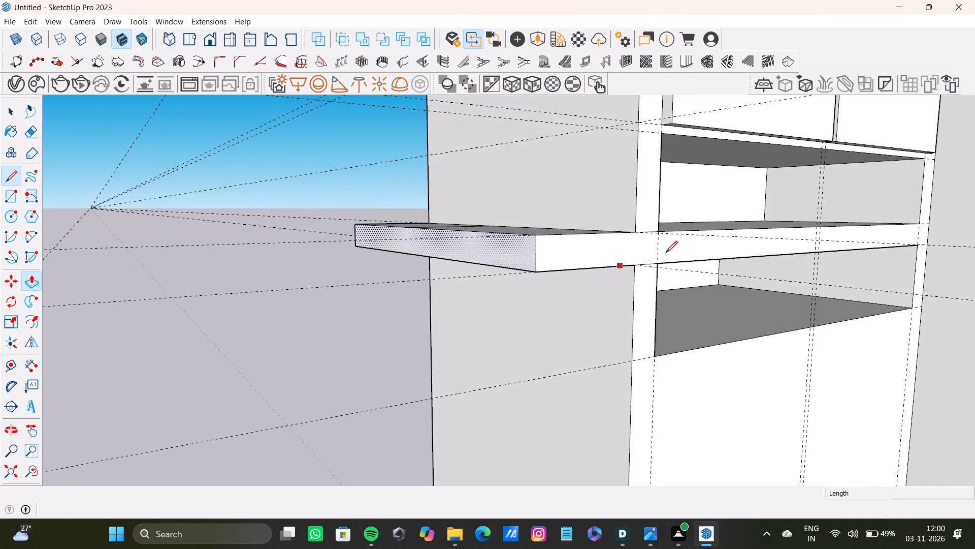
pyautogui.scroll(7, 666, 252)
pyautogui.click(603, 215)
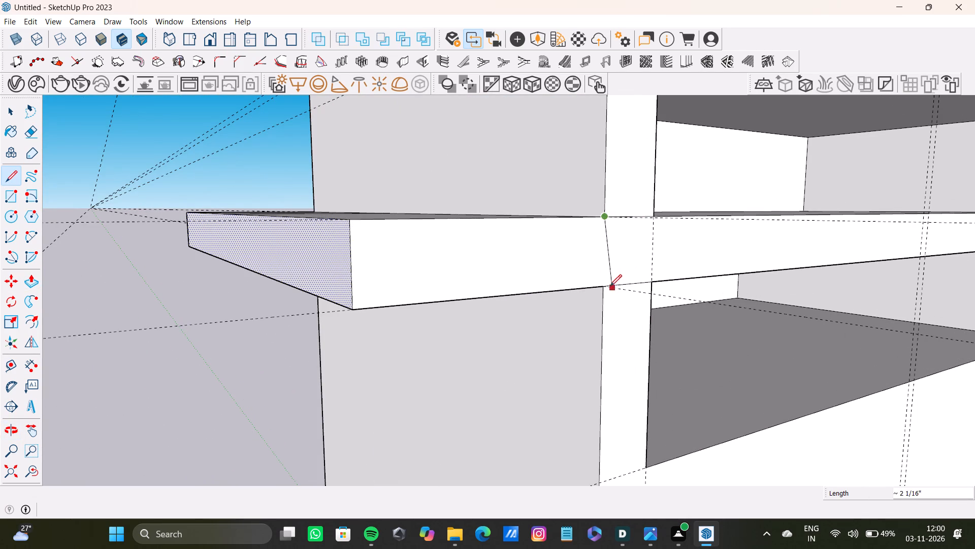
pyautogui.click(604, 286)
pyautogui.press('space')
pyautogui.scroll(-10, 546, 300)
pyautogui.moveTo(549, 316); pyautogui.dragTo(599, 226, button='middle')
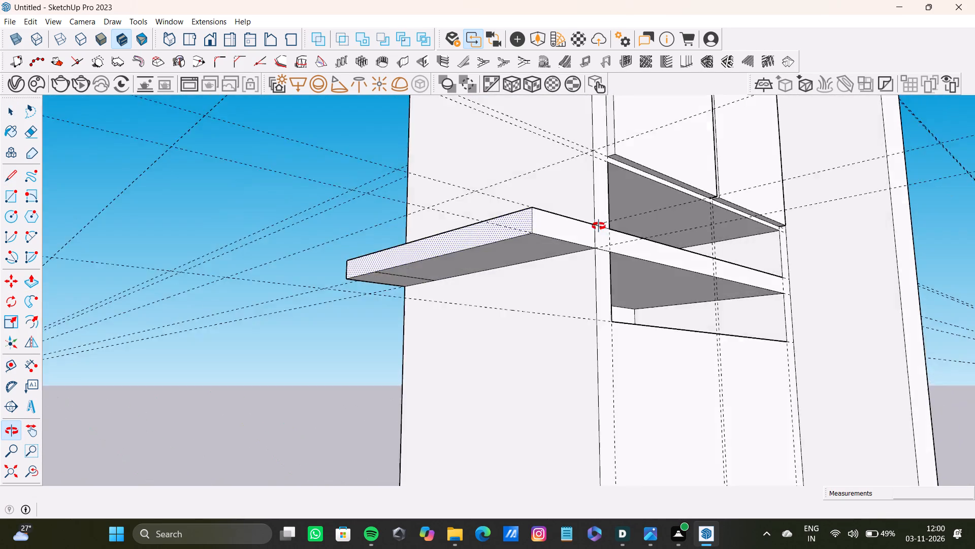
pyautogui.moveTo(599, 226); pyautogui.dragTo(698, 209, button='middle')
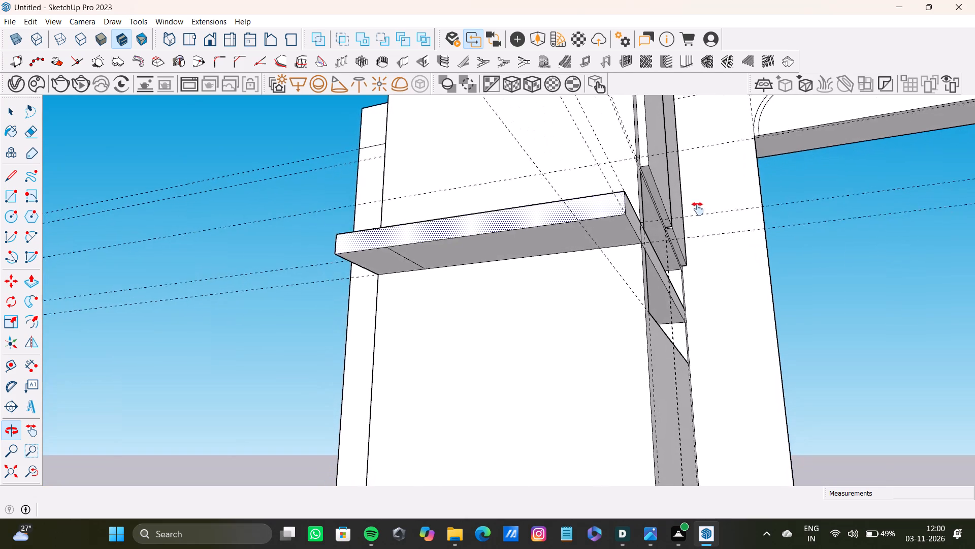
# Examine the projecting shelf and the open niches from around the box's corner, in relation to the counter below and the window.
pyautogui.moveTo(698, 209); pyautogui.dragTo(626, 201, button='middle')
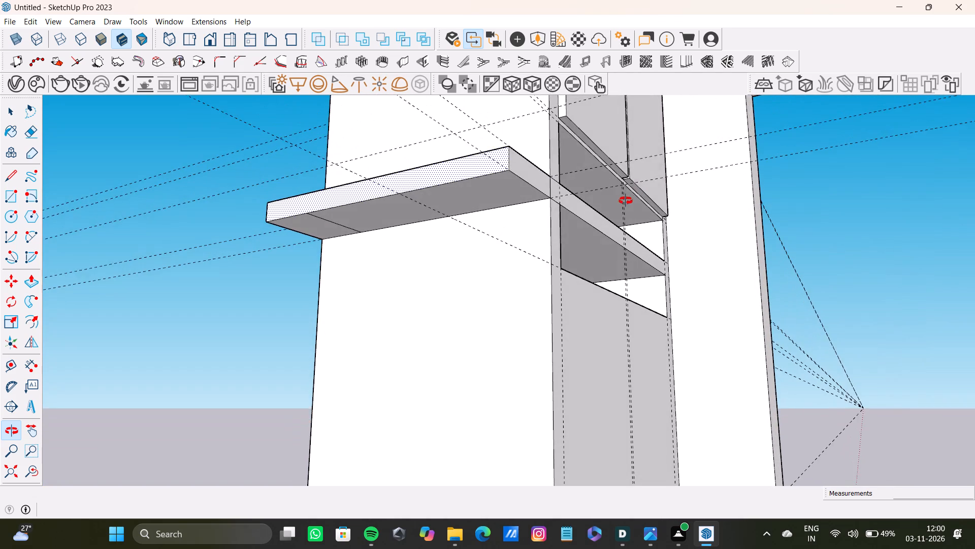
pyautogui.moveTo(626, 201); pyautogui.dragTo(623, 204, button='middle')
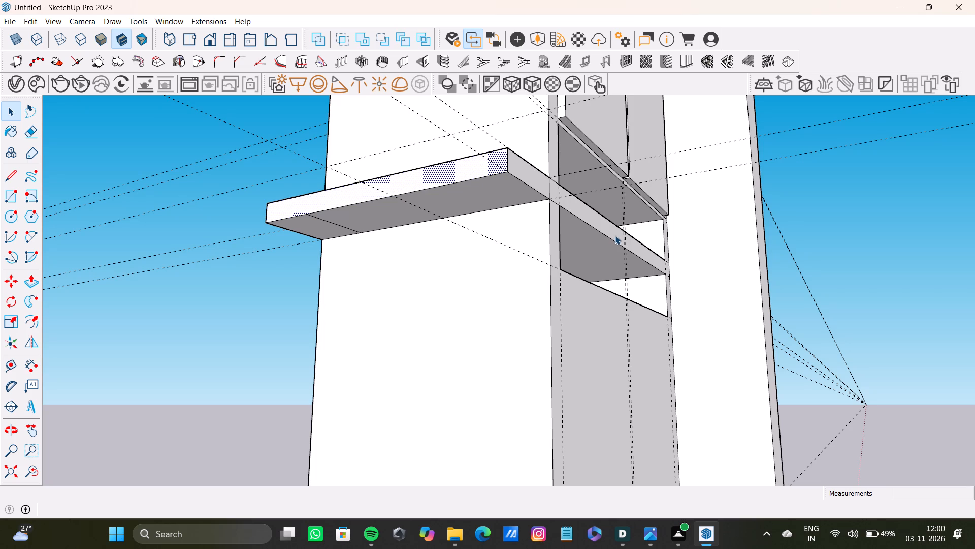
pyautogui.scroll(-19, 598, 267)
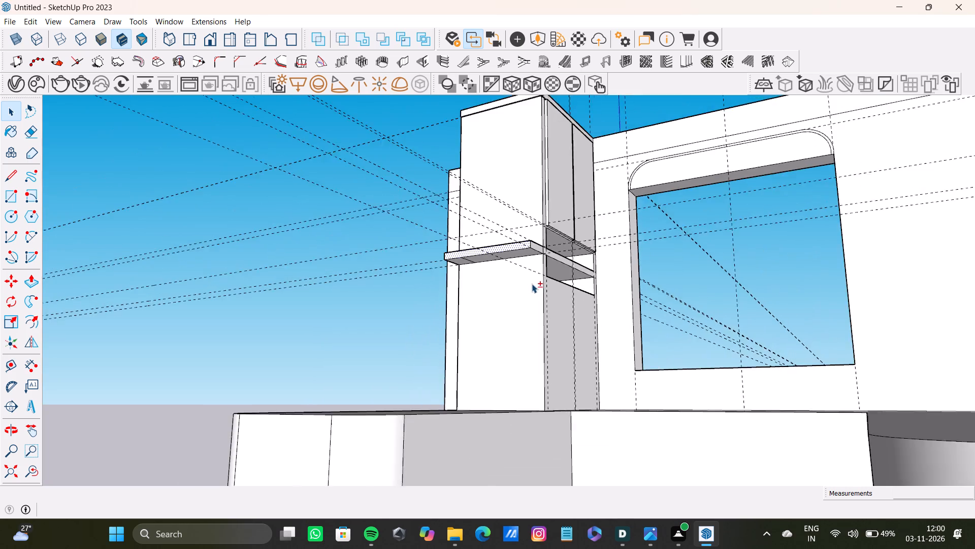
pyautogui.keyDown('shift'); pyautogui.moveTo(532, 284); pyautogui.dragTo(527, 304, button='middle'); pyautogui.keyUp('shift')
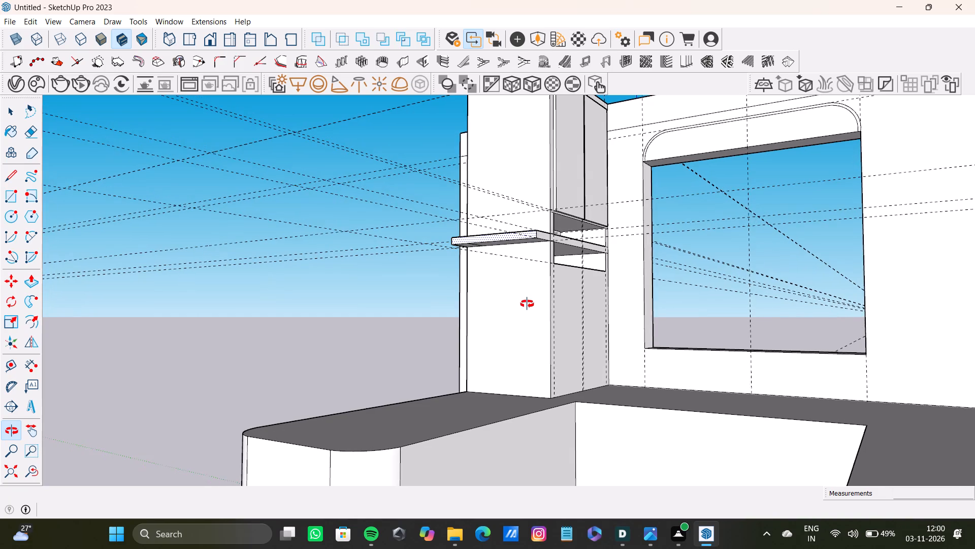
pyautogui.keyDown('shift'); pyautogui.moveTo(527, 304); pyautogui.dragTo(520, 306, button='middle'); pyautogui.keyUp('shift')
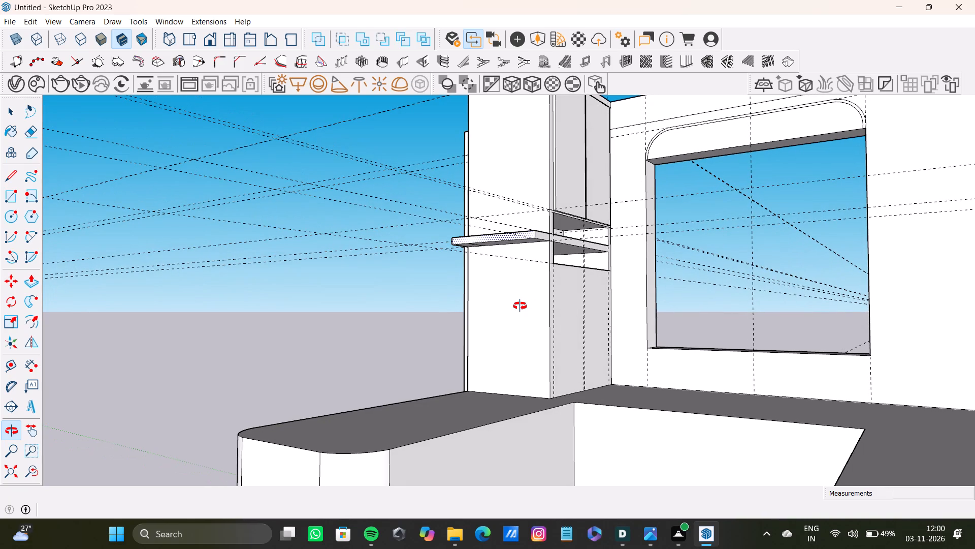
pyautogui.keyDown('shift'); pyautogui.moveTo(520, 306); pyautogui.dragTo(498, 315, button='middle'); pyautogui.keyUp('shift')
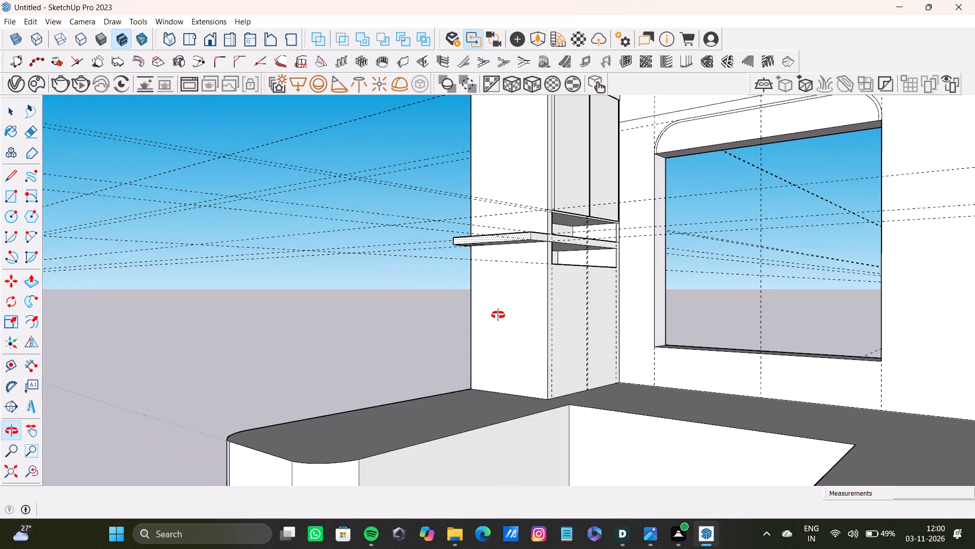
pyautogui.keyDown('shift'); pyautogui.moveTo(498, 315); pyautogui.dragTo(534, 329, button='middle'); pyautogui.keyUp('shift')
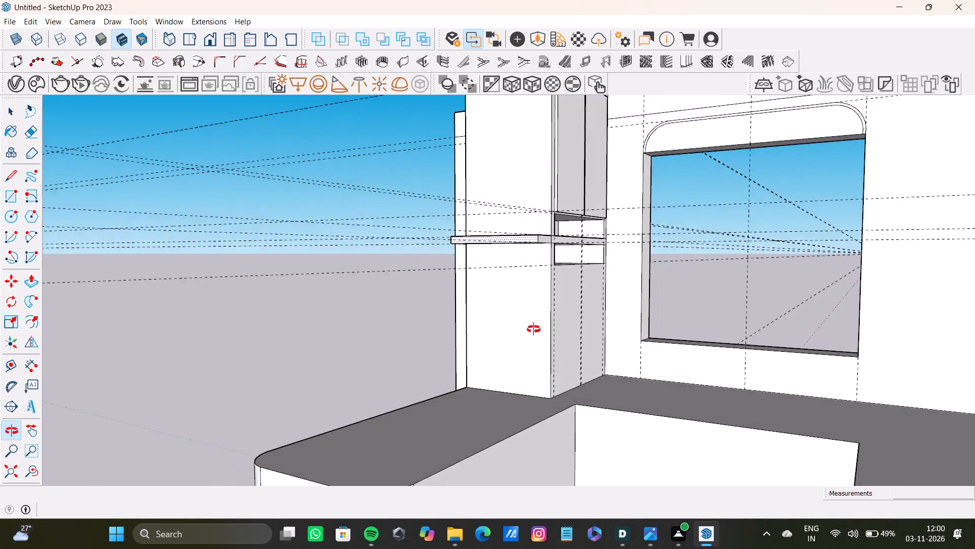
pyautogui.keyDown('shift'); pyautogui.moveTo(534, 329); pyautogui.dragTo(535, 323, button='middle'); pyautogui.keyUp('shift')
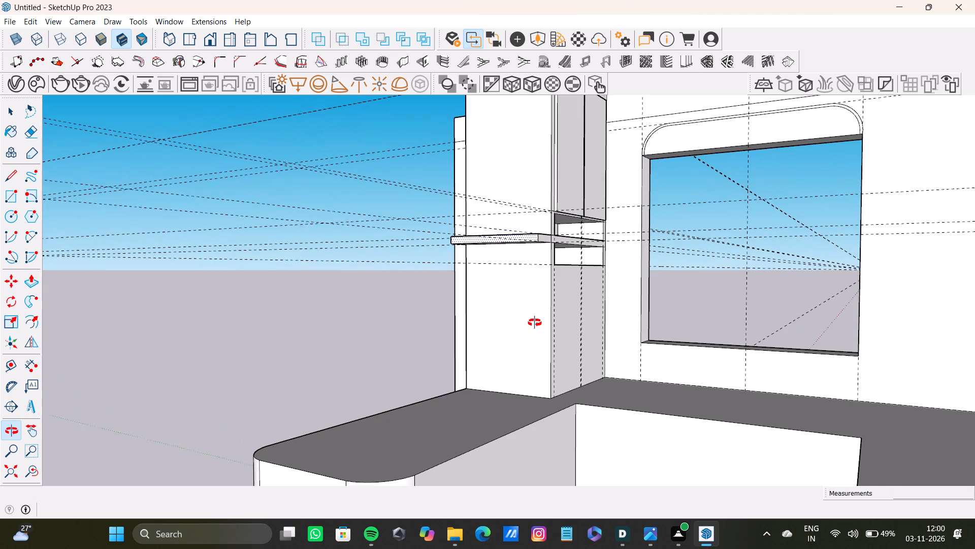
pyautogui.keyDown('shift'); pyautogui.moveTo(535, 323); pyautogui.dragTo(536, 321, button='middle'); pyautogui.keyUp('shift')
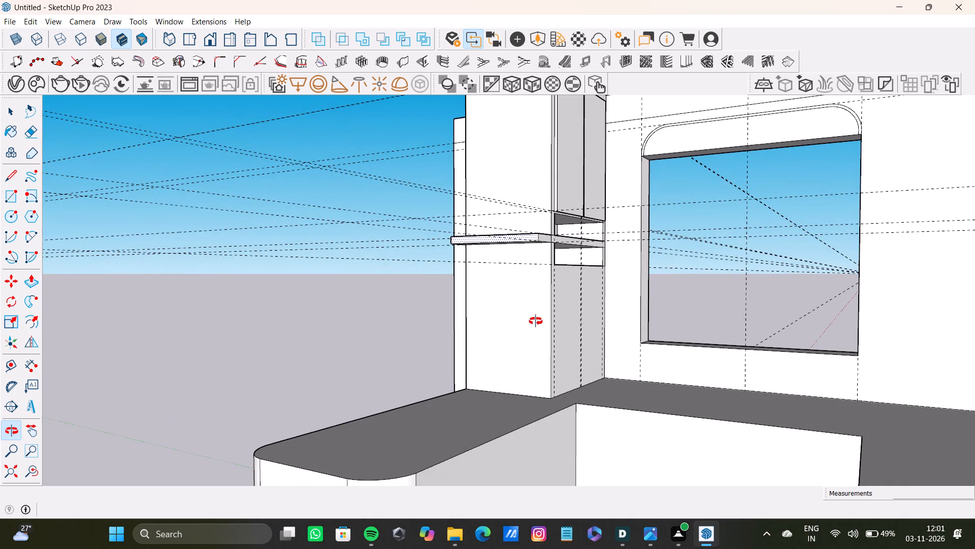
pyautogui.keyDown('shift'); pyautogui.moveTo(536, 321); pyautogui.dragTo(536, 321, button='middle'); pyautogui.keyUp('shift')
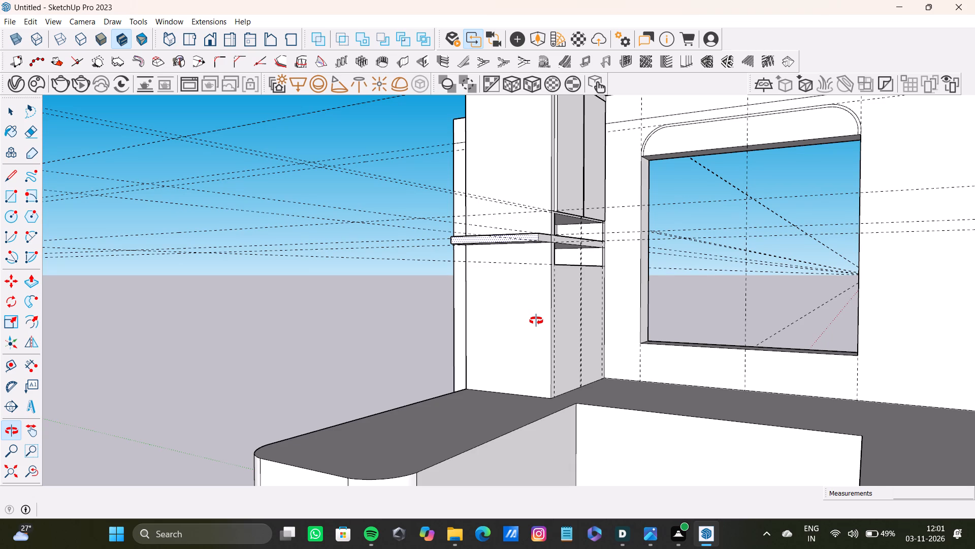
pyautogui.keyDown('shift'); pyautogui.moveTo(536, 321); pyautogui.dragTo(539, 313, button='middle'); pyautogui.keyUp('shift')
pyautogui.scroll(1, 536, 321)
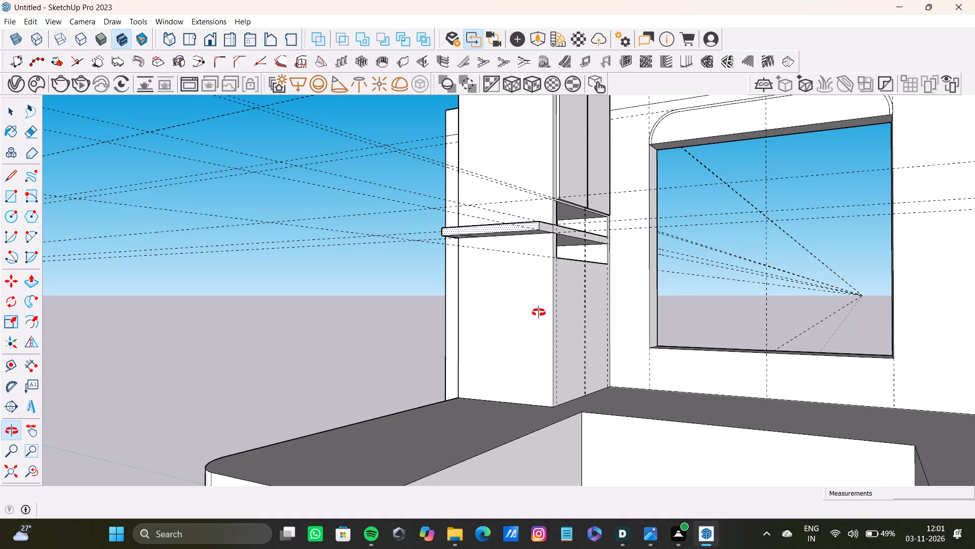
pyautogui.keyDown('shift'); pyautogui.moveTo(539, 313); pyautogui.dragTo(455, 328, button='middle'); pyautogui.keyUp('shift')
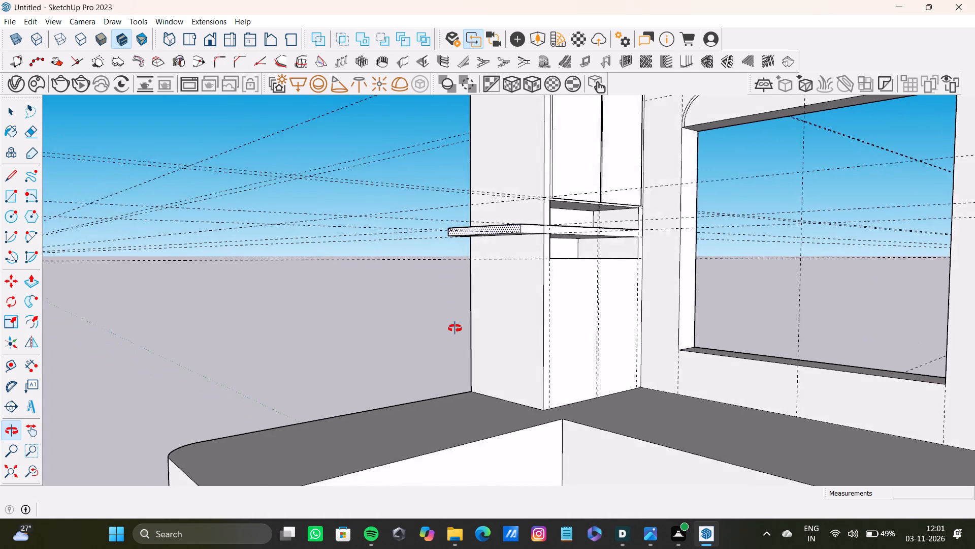
pyautogui.keyDown('shift'); pyautogui.moveTo(455, 328); pyautogui.dragTo(448, 328, button='middle'); pyautogui.keyUp('shift')
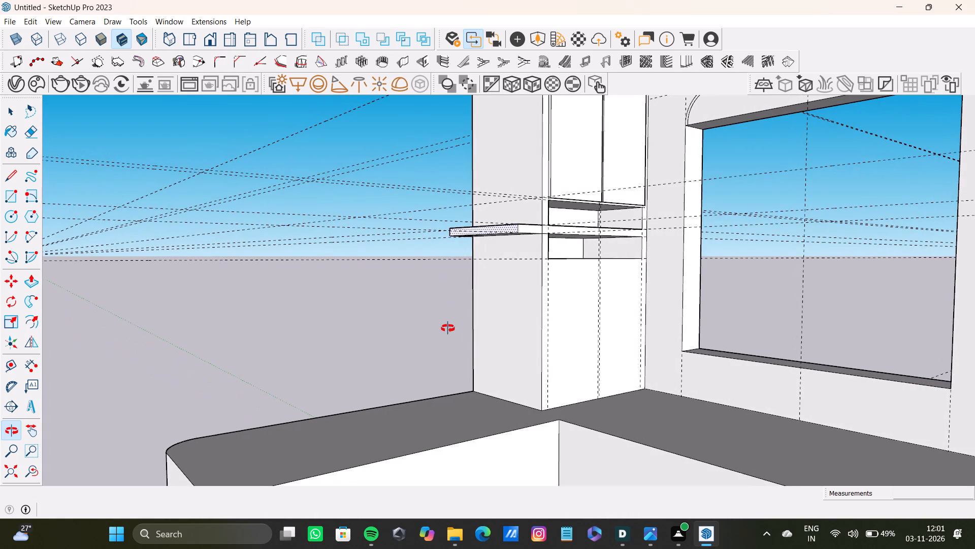
pyautogui.keyDown('shift'); pyautogui.moveTo(448, 328); pyautogui.dragTo(456, 315, button='middle'); pyautogui.keyUp('shift')
pyautogui.scroll(3, 603, 230)
pyautogui.scroll(-7, 532, 256)
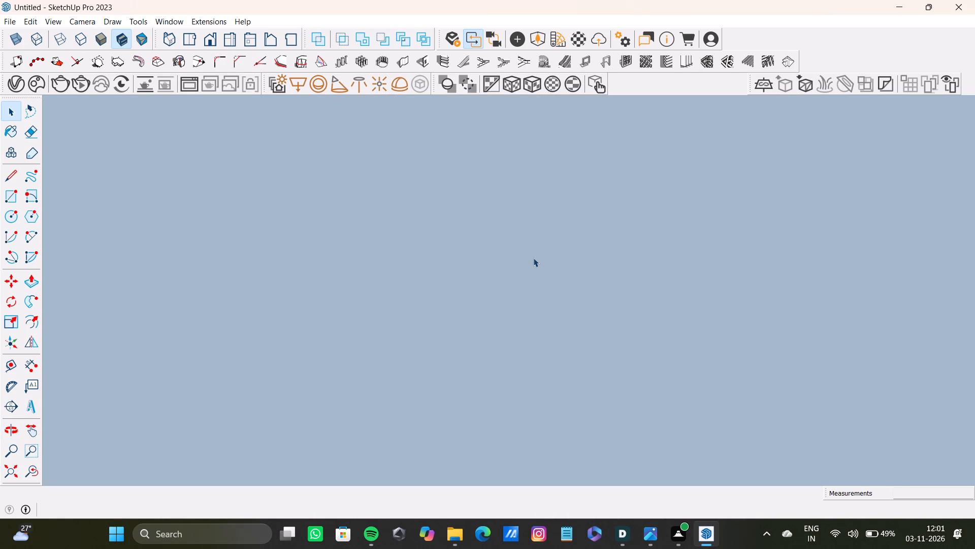
# Place a horizontal guide 2" below the bottom edge of the lower niche on the box's front face.
pyautogui.click(9, 467)
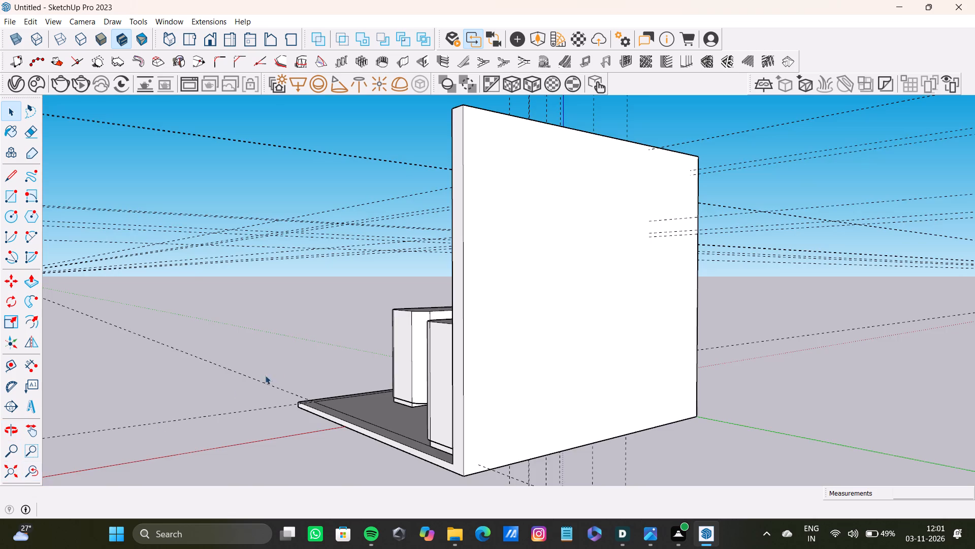
pyautogui.scroll(2, 359, 271)
pyautogui.moveTo(373, 272); pyautogui.dragTo(598, 309, button='middle')
pyautogui.keyDown('shift'); pyautogui.scroll(12, 498, 249); pyautogui.keyUp('shift')
pyautogui.moveTo(480, 237); pyautogui.dragTo(396, 235, button='middle')
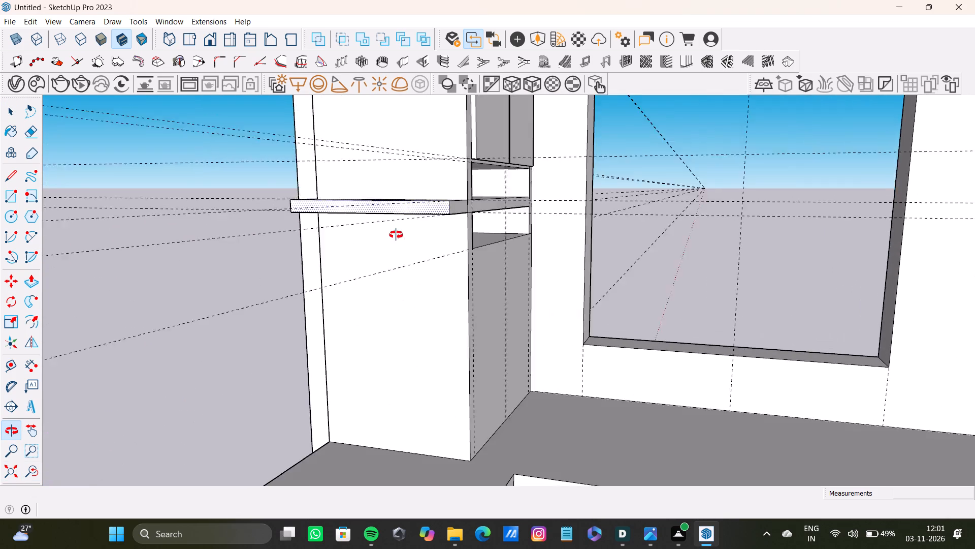
pyautogui.moveTo(396, 235); pyautogui.dragTo(323, 196, button='middle')
pyautogui.scroll(8, 388, 204)
pyautogui.moveTo(533, 257); pyautogui.dragTo(475, 247, button='middle')
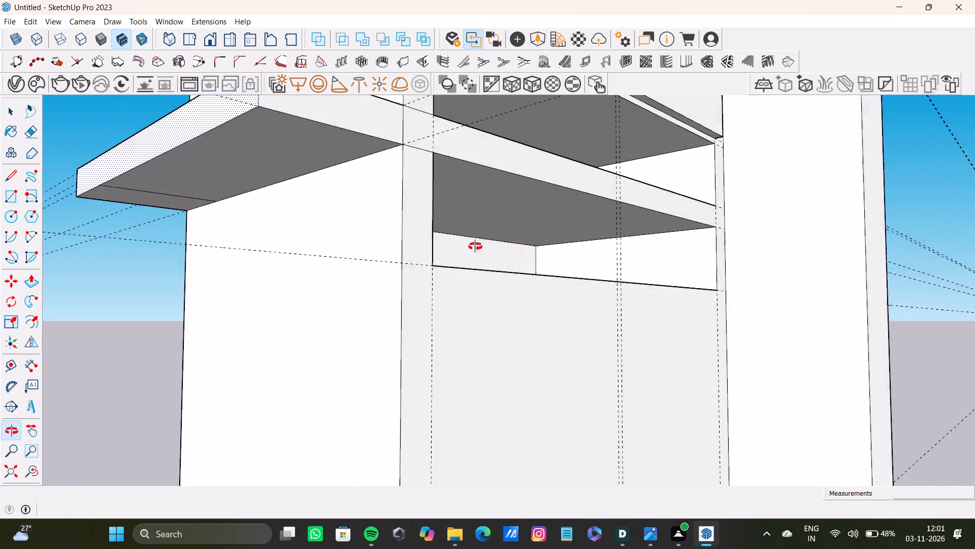
pyautogui.moveTo(475, 247); pyautogui.dragTo(455, 249, button='middle')
pyautogui.press('t')
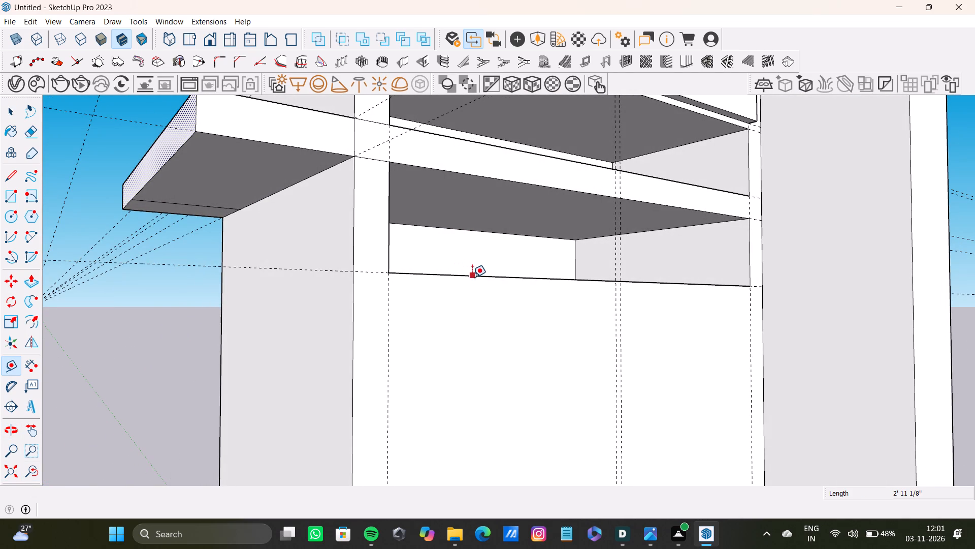
pyautogui.click(472, 277)
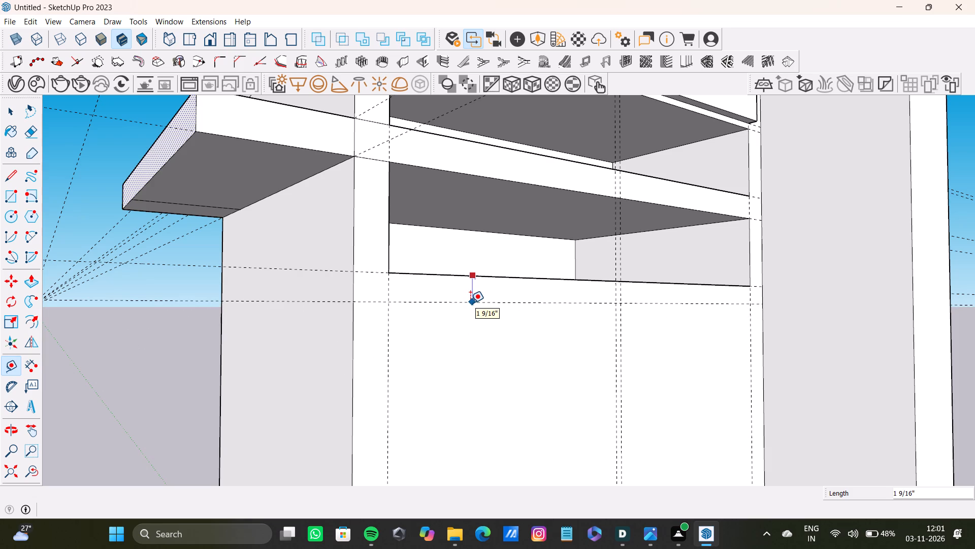
pyautogui.press('2')
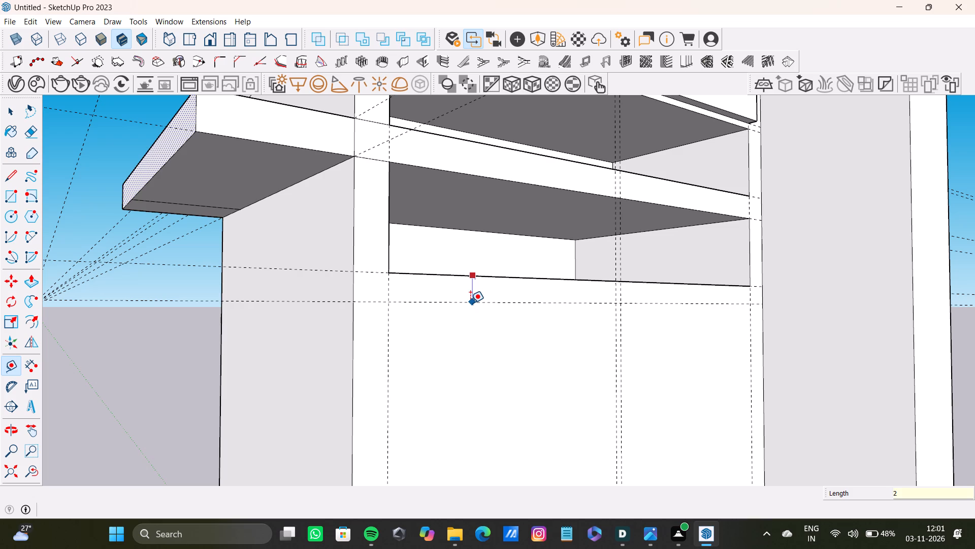
pyautogui.hotkey('shift', '"')
pyautogui.press('Return')
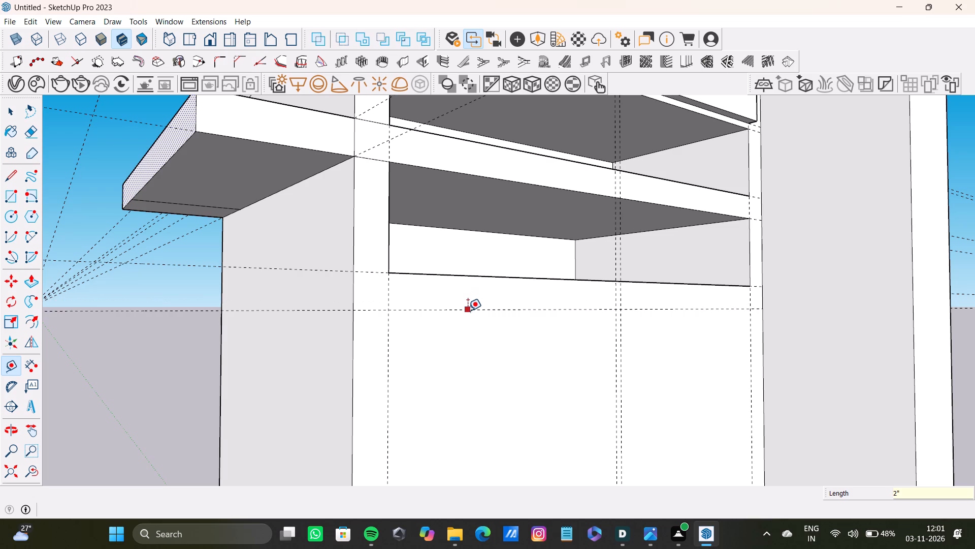
# Place a second horizontal guide 6" below the 2" guide under the lower niche.
pyautogui.click(468, 310)
pyautogui.scroll(-10, 467, 392)
pyautogui.keyDown('shift'); pyautogui.moveTo(470, 393); pyautogui.dragTo(472, 358, button='middle'); pyautogui.keyUp('shift')
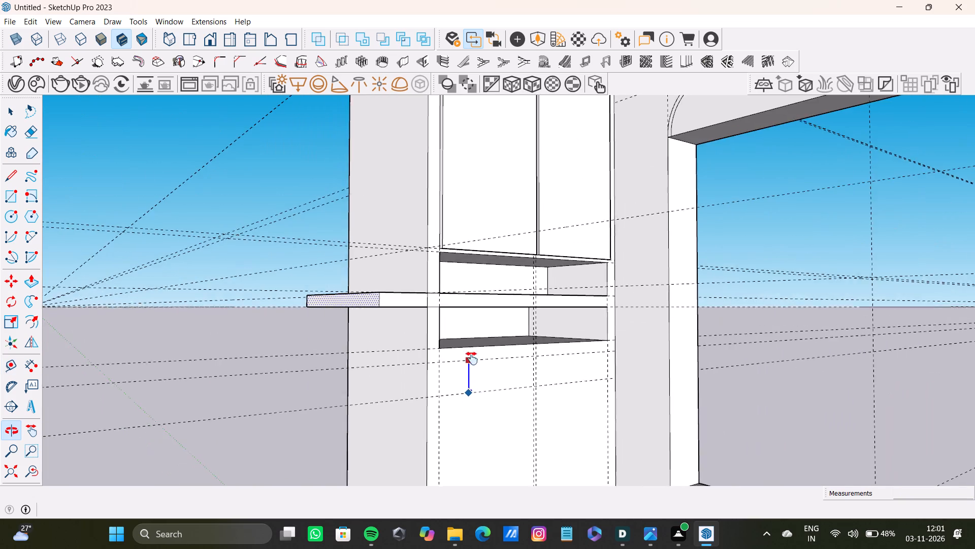
pyautogui.keyDown('shift'); pyautogui.moveTo(472, 358); pyautogui.dragTo(439, 327, button='middle'); pyautogui.keyUp('shift')
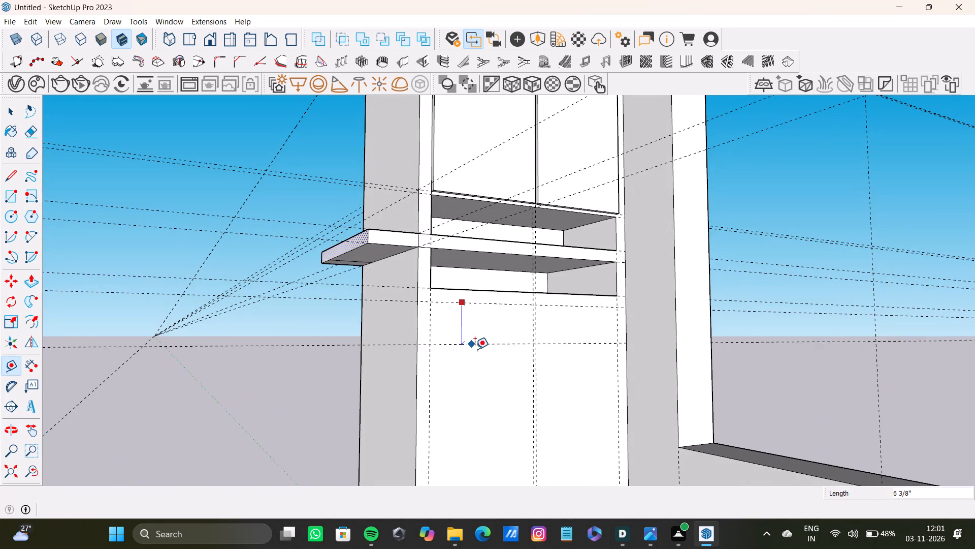
pyautogui.press('6')
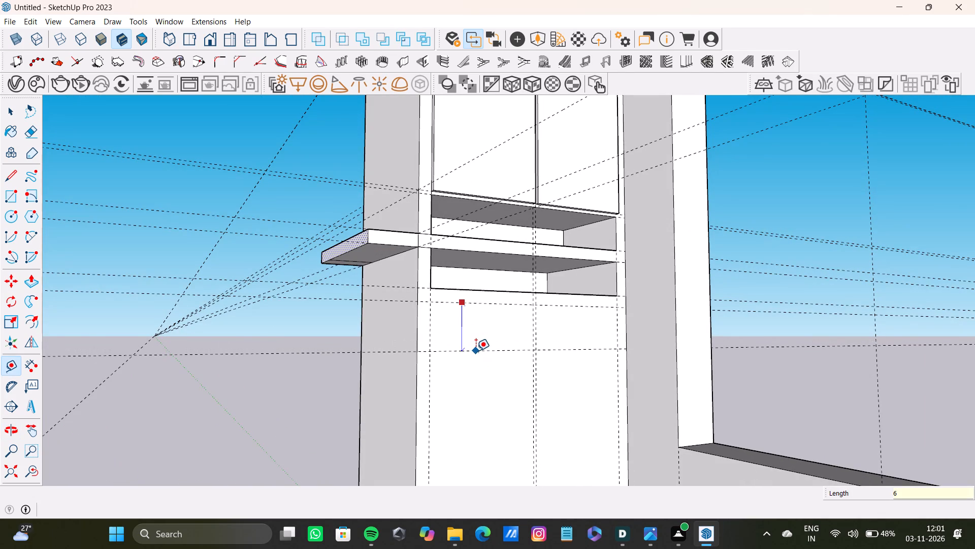
pyautogui.hotkey('shift', '"')
pyautogui.press('Return')
# Place a third horizontal guide 2" below the 6" guide on the box's front face.
pyautogui.scroll(-3, 422, 340)
pyautogui.scroll(1, 422, 340)
pyautogui.moveTo(422, 340); pyautogui.dragTo(410, 352, button='middle')
pyautogui.click(0, 469)
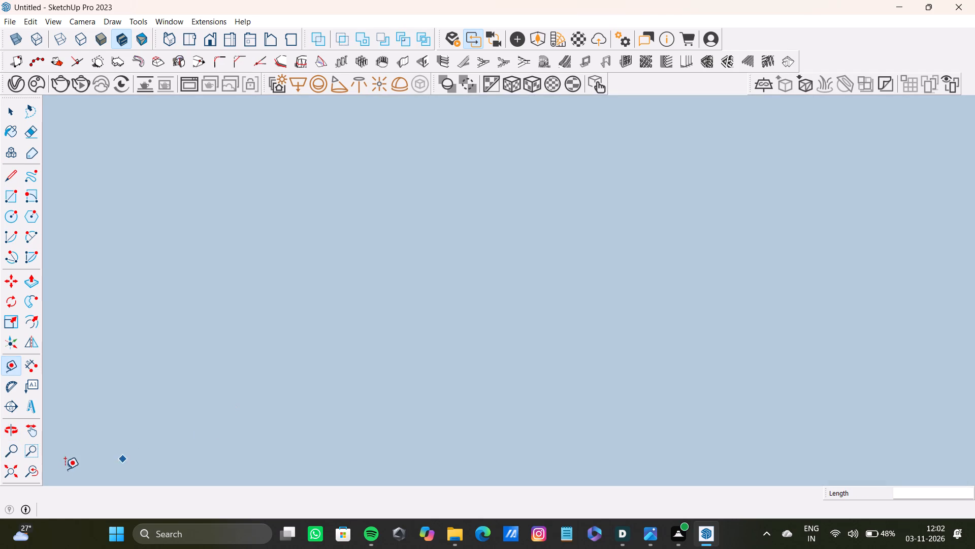
pyautogui.click(12, 473)
pyautogui.moveTo(331, 378); pyautogui.dragTo(338, 377, button='middle')
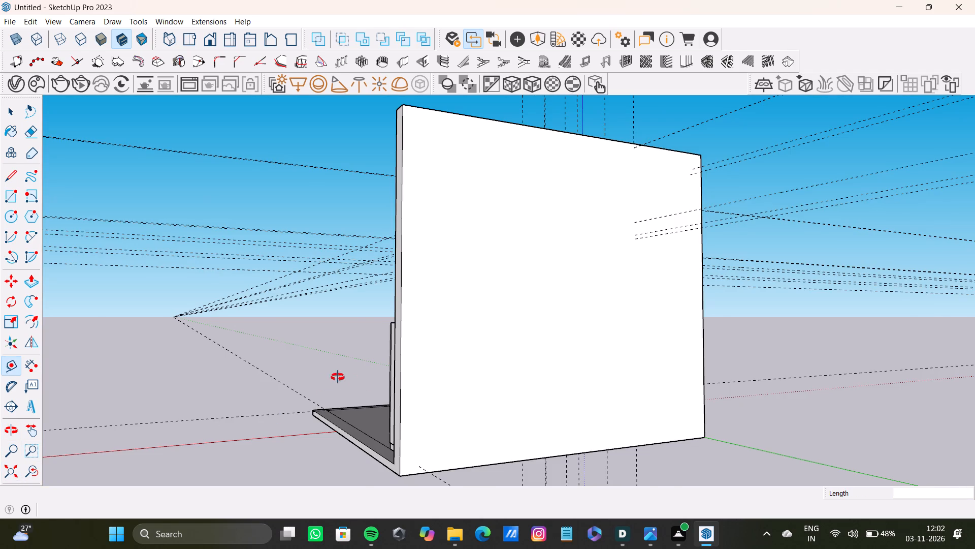
pyautogui.moveTo(338, 377); pyautogui.dragTo(504, 392, button='middle')
pyautogui.scroll(20, 504, 314)
pyautogui.scroll(6, 504, 314)
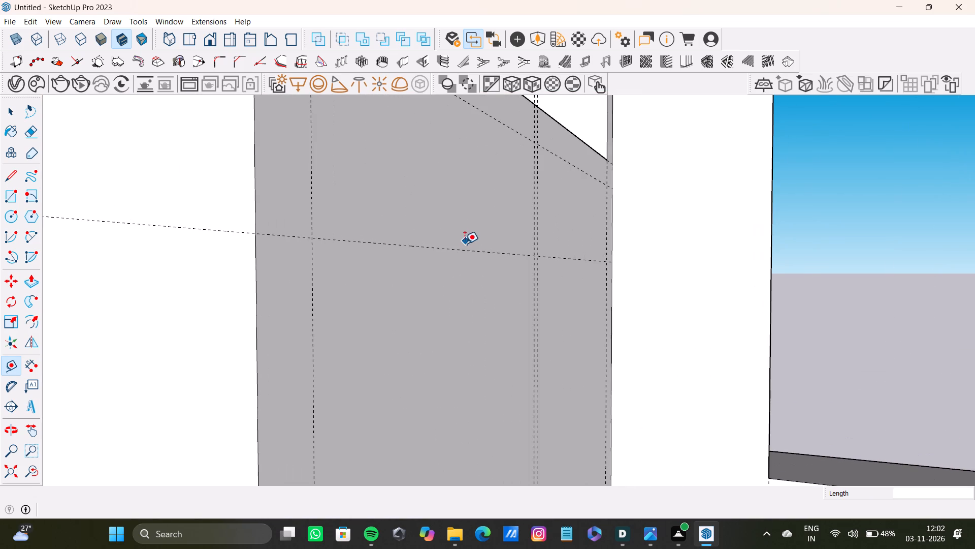
pyautogui.moveTo(461, 249); pyautogui.dragTo(456, 262)
pyautogui.press('2')
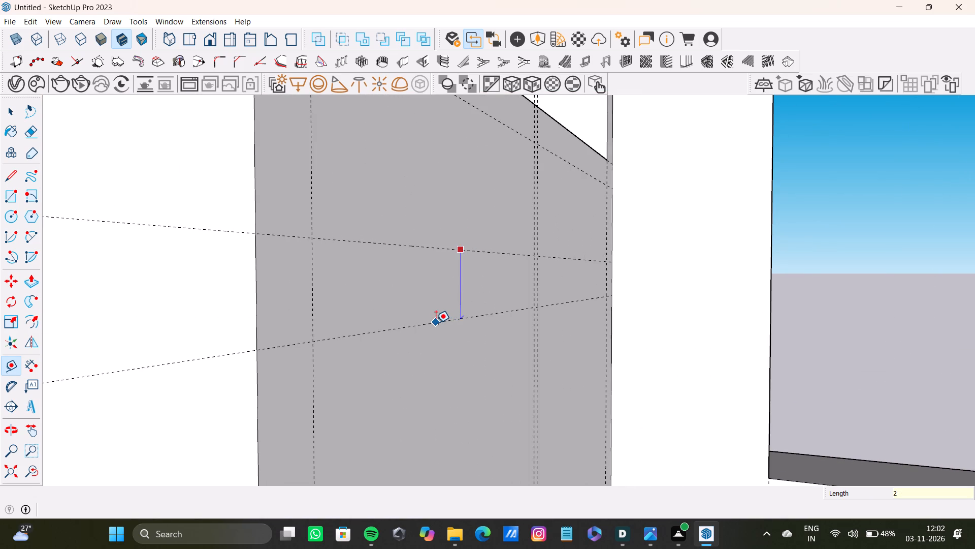
pyautogui.hotkey('shift', '"')
pyautogui.press('Return')
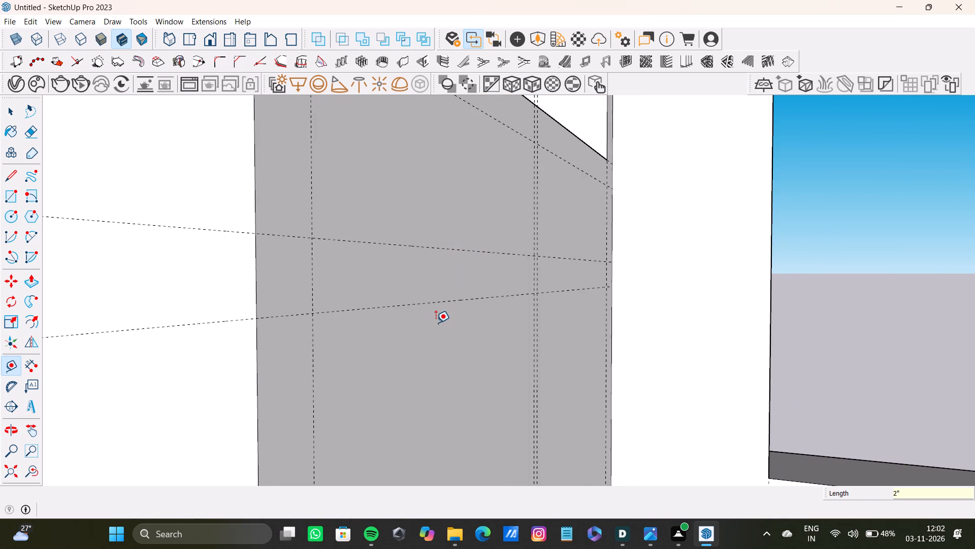
pyautogui.press('space')
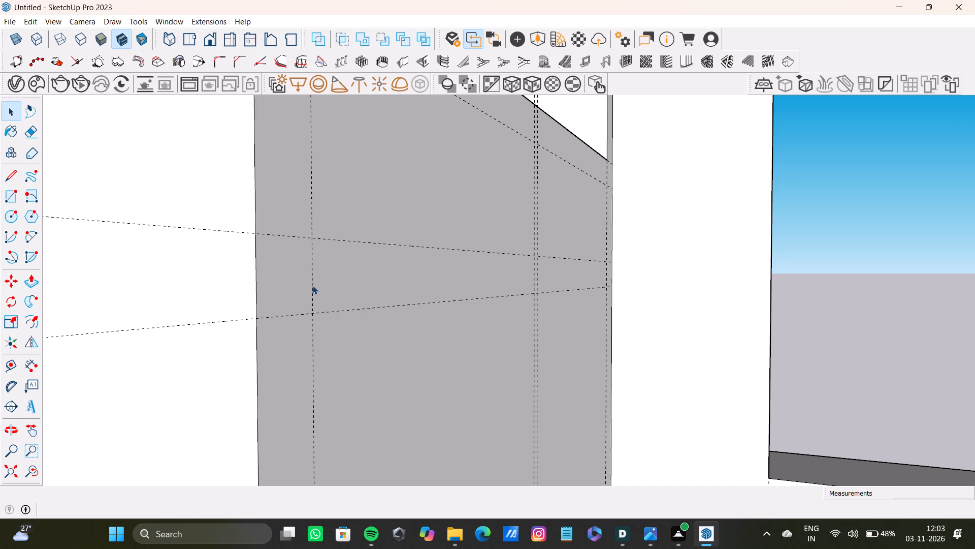
# Examine the new guides below the lower niche in relation to the shelf, the box and the counter.
pyautogui.scroll(-9, 361, 251)
pyautogui.scroll(-20, 361, 252)
pyautogui.scroll(-4, 361, 252)
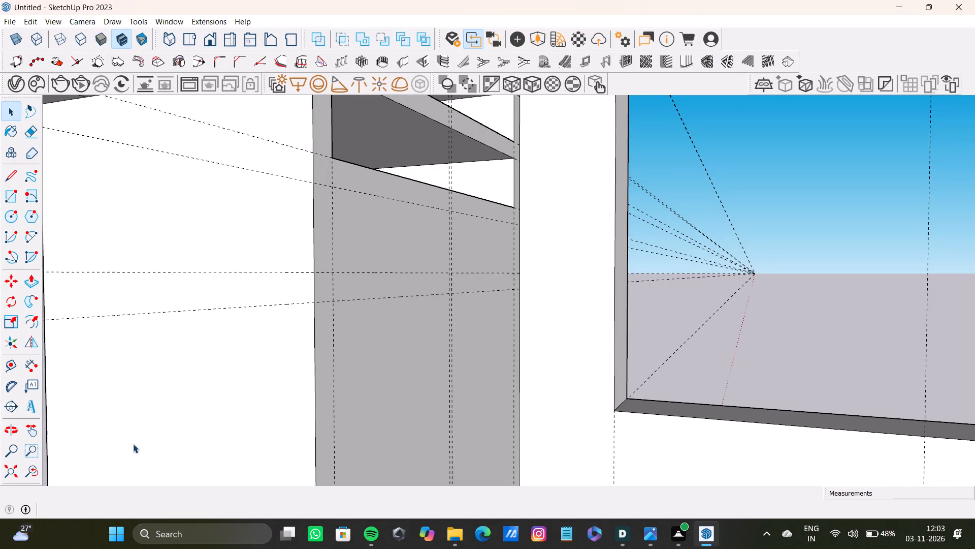
pyautogui.scroll(-20, 155, 348)
pyautogui.scroll(-5, 155, 348)
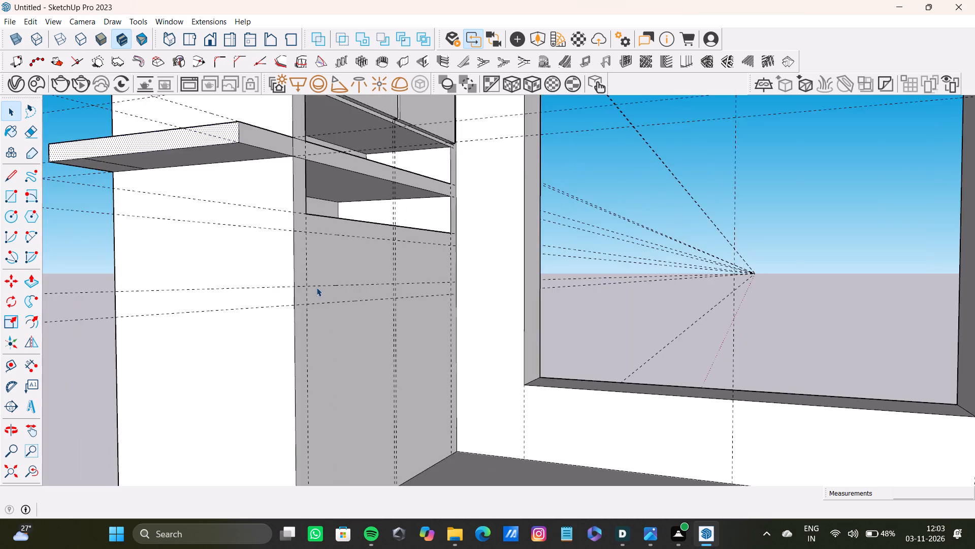
pyautogui.scroll(-3, 316, 287)
pyautogui.moveTo(345, 291); pyautogui.dragTo(340, 324, button='middle')
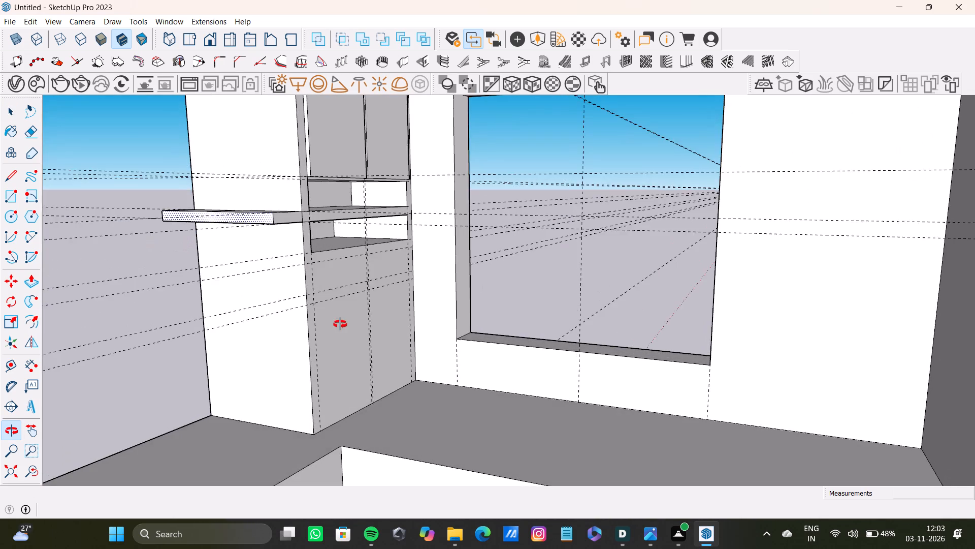
# Draw a rectangle on the box's front face between the 2" and 6" guides below the lower niche, bounded by the side guides.
pyautogui.moveTo(340, 324); pyautogui.dragTo(290, 322, button='middle')
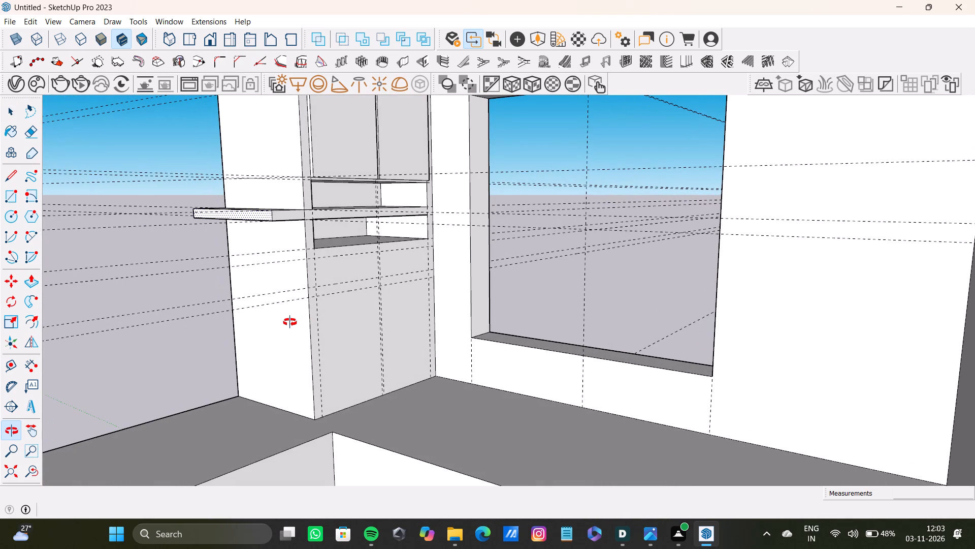
pyautogui.moveTo(290, 322); pyautogui.dragTo(283, 320, button='middle')
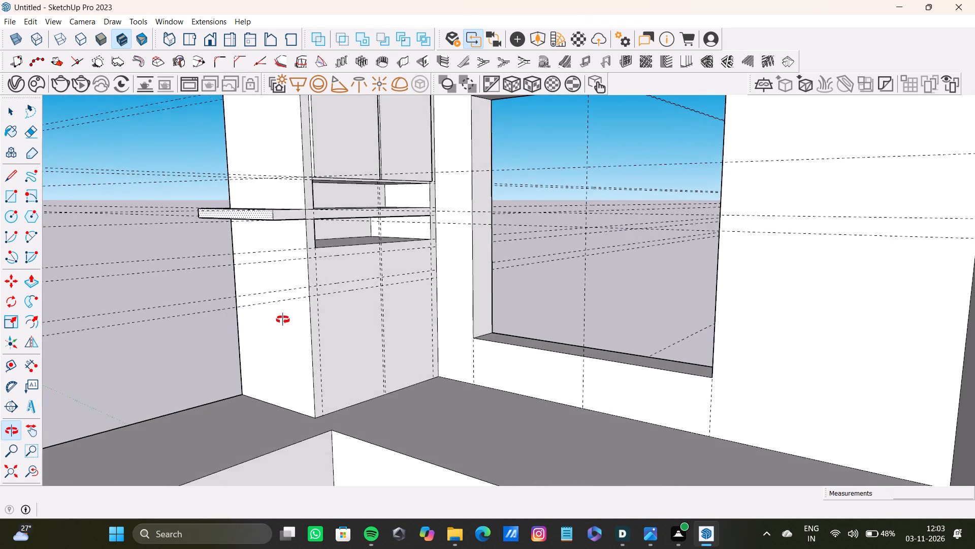
pyautogui.moveTo(283, 320); pyautogui.dragTo(316, 327, button='middle')
pyautogui.scroll(11, 304, 243)
pyautogui.moveTo(332, 269); pyautogui.dragTo(294, 252, button='middle')
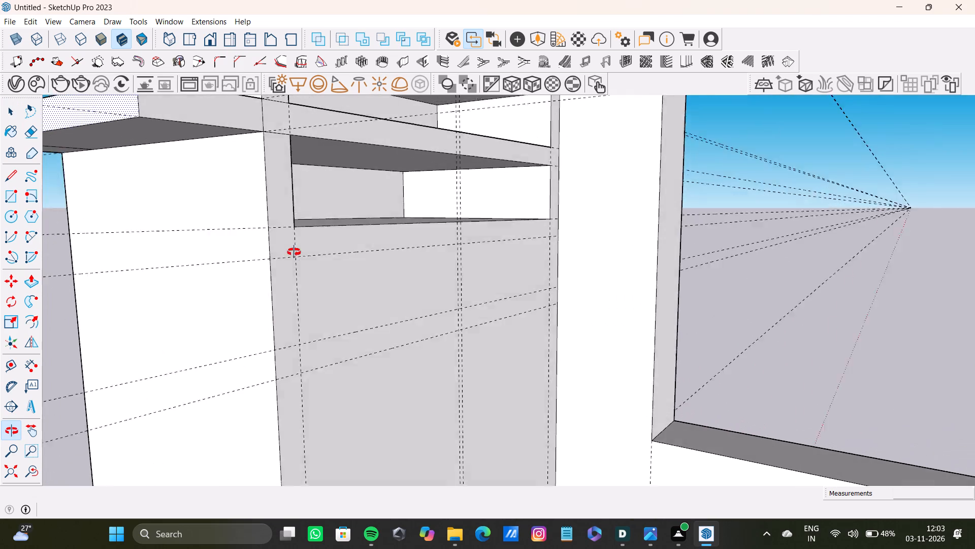
pyautogui.moveTo(294, 252); pyautogui.dragTo(277, 258, button='middle')
pyautogui.press('r')
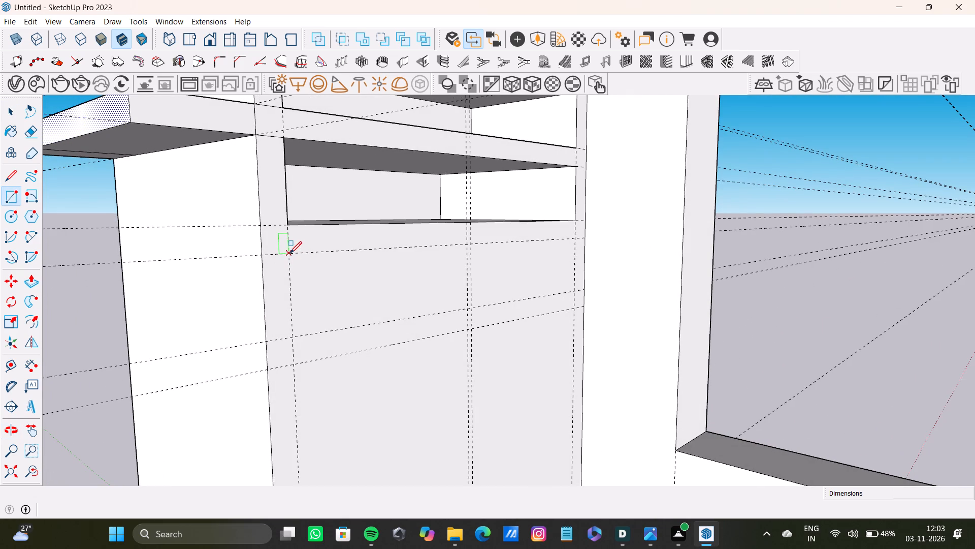
pyautogui.click(290, 253)
pyautogui.click(577, 291)
# Push the new rectangle 1' 10 3/16" into the box to form a third open niche.
pyautogui.scroll(-8, 197, 296)
pyautogui.moveTo(224, 325); pyautogui.dragTo(256, 321, button='middle')
pyautogui.press('space')
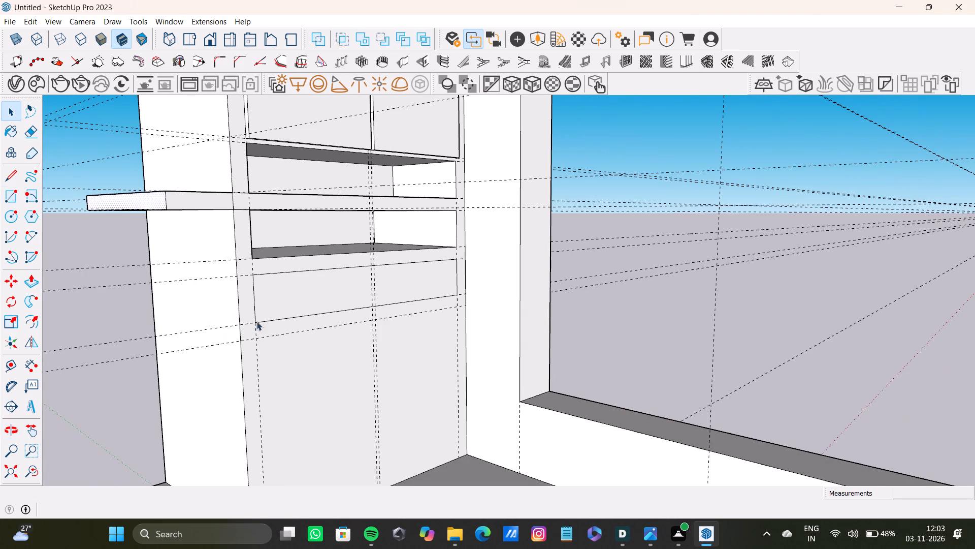
pyautogui.moveTo(256, 321); pyautogui.dragTo(269, 319, button='middle')
pyautogui.moveTo(269, 321); pyautogui.dragTo(303, 323, button='middle')
pyautogui.press('space')
pyautogui.click(272, 298)
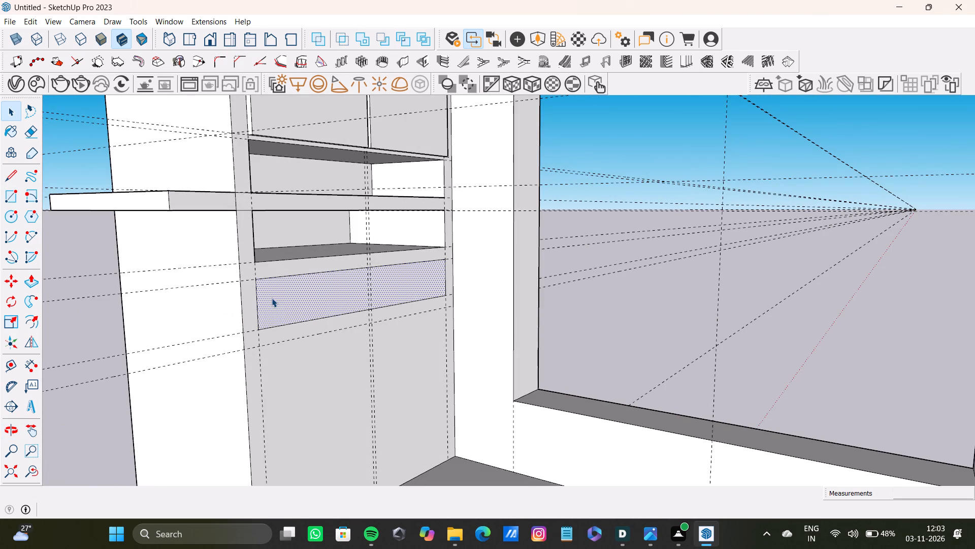
pyautogui.press('p')
pyautogui.moveTo(276, 298); pyautogui.dragTo(233, 239)
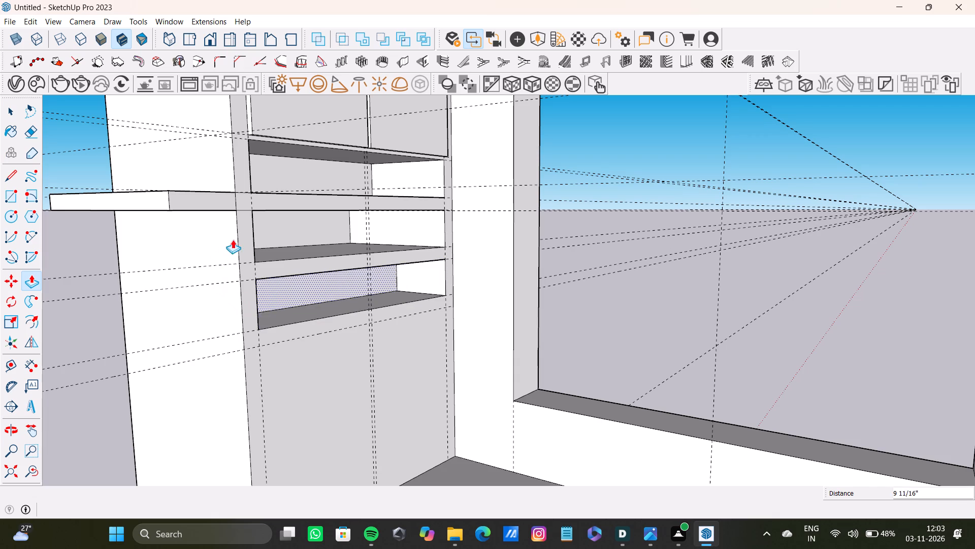
pyautogui.moveTo(233, 239); pyautogui.dragTo(260, 226)
# Examine the third niche, the projecting shelf and the box's side face below the shelf.
pyautogui.scroll(-4, 288, 311)
pyautogui.moveTo(321, 345); pyautogui.dragTo(286, 306, button='middle')
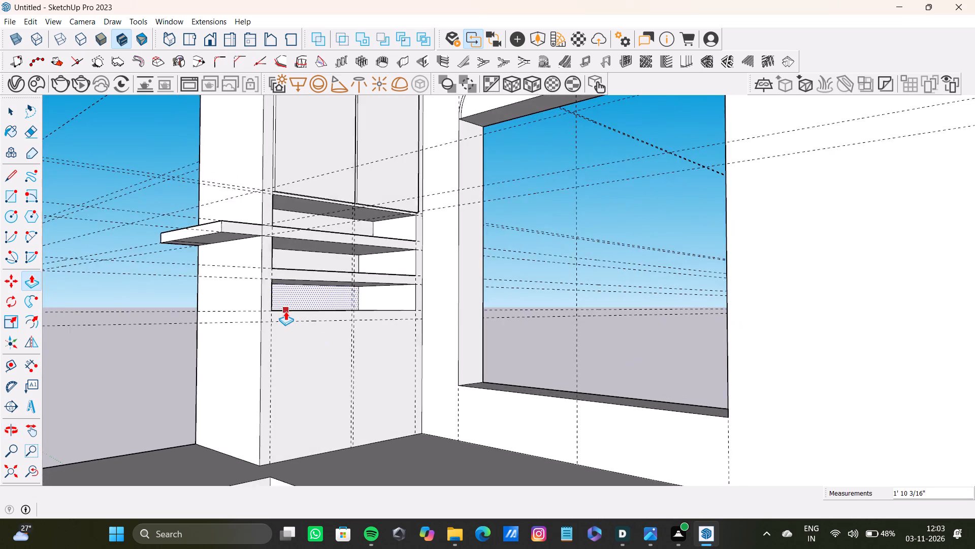
pyautogui.scroll(4, 285, 311)
pyautogui.scroll(-5, 246, 290)
pyautogui.moveTo(281, 307); pyautogui.dragTo(272, 315, button='middle')
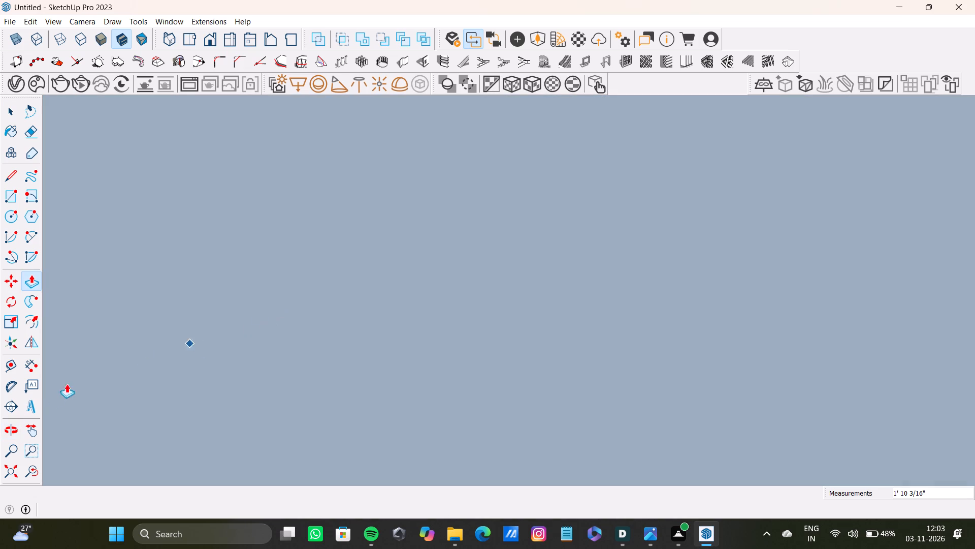
pyautogui.click(8, 473)
pyautogui.moveTo(389, 316); pyautogui.dragTo(557, 334, button='middle')
pyautogui.scroll(14, 478, 206)
pyautogui.moveTo(505, 335); pyautogui.dragTo(471, 322, button='middle')
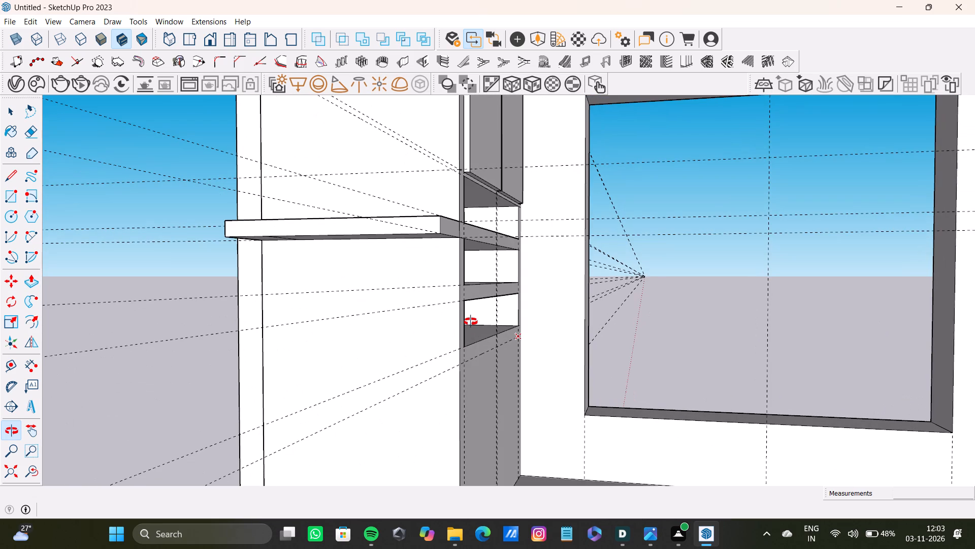
pyautogui.moveTo(471, 322); pyautogui.dragTo(558, 263, button='middle')
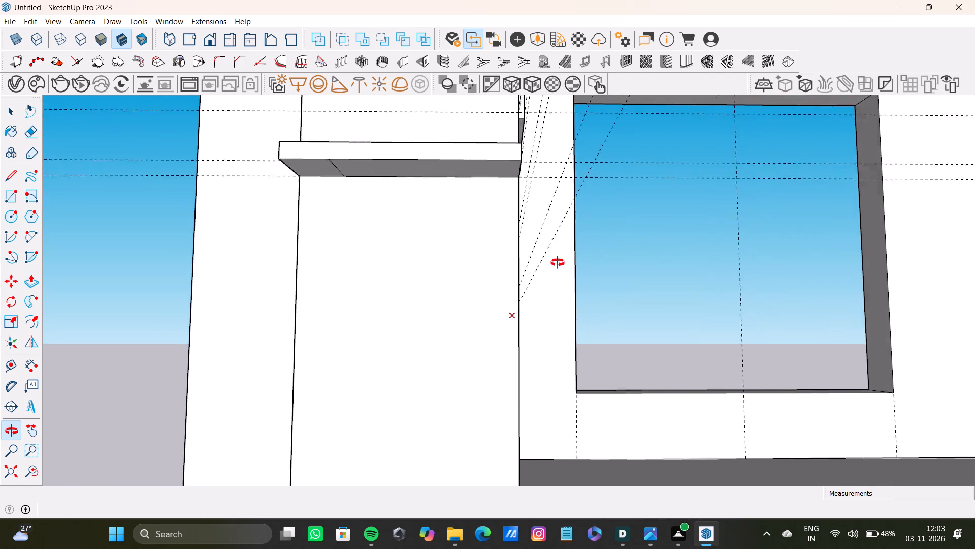
pyautogui.moveTo(558, 263); pyautogui.dragTo(442, 275, button='middle')
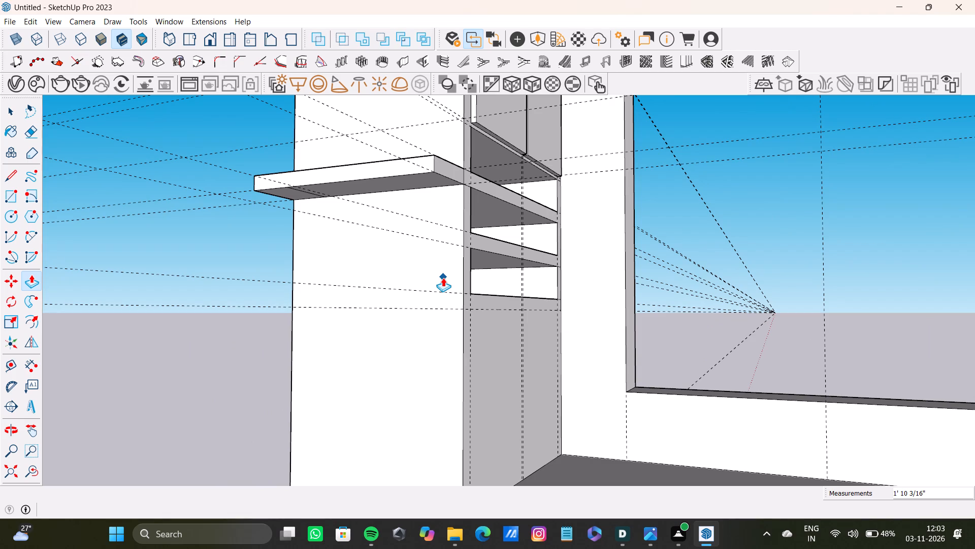
# Place a horizontal guide on the box's side face 1' 4" below the shelf's bottom edge, meeting the lowest front guide at the corner.
pyautogui.press('t')
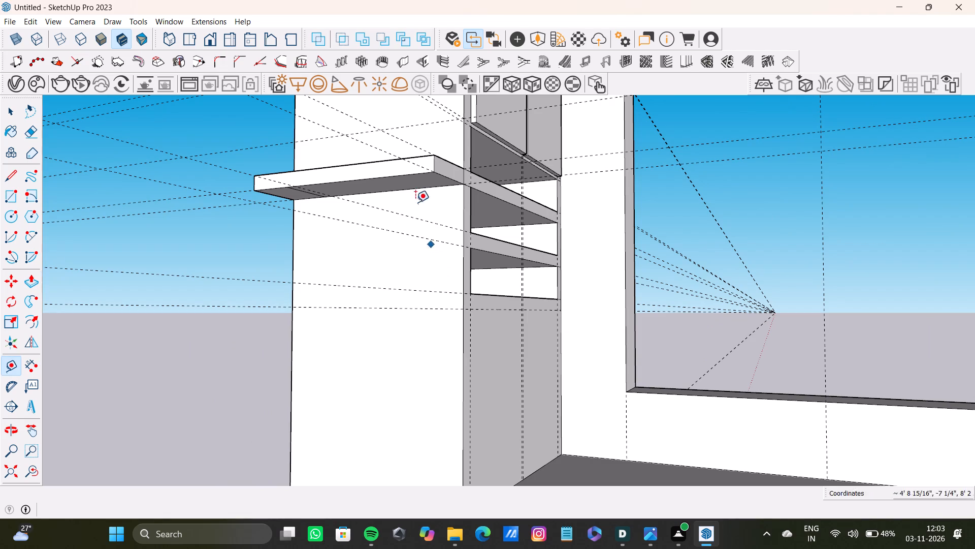
pyautogui.scroll(7, 443, 185)
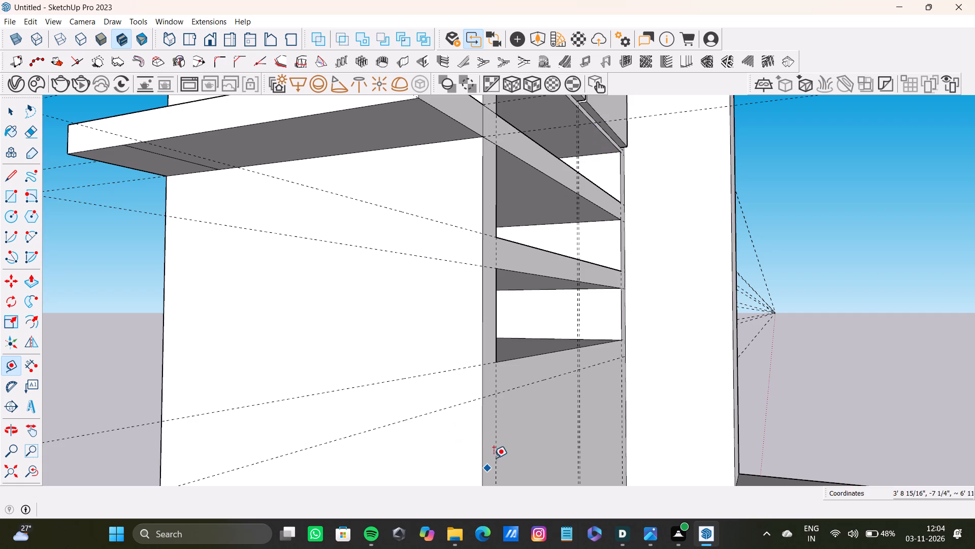
pyautogui.scroll(-13, 483, 412)
pyautogui.moveTo(444, 402); pyautogui.dragTo(409, 356, button='middle')
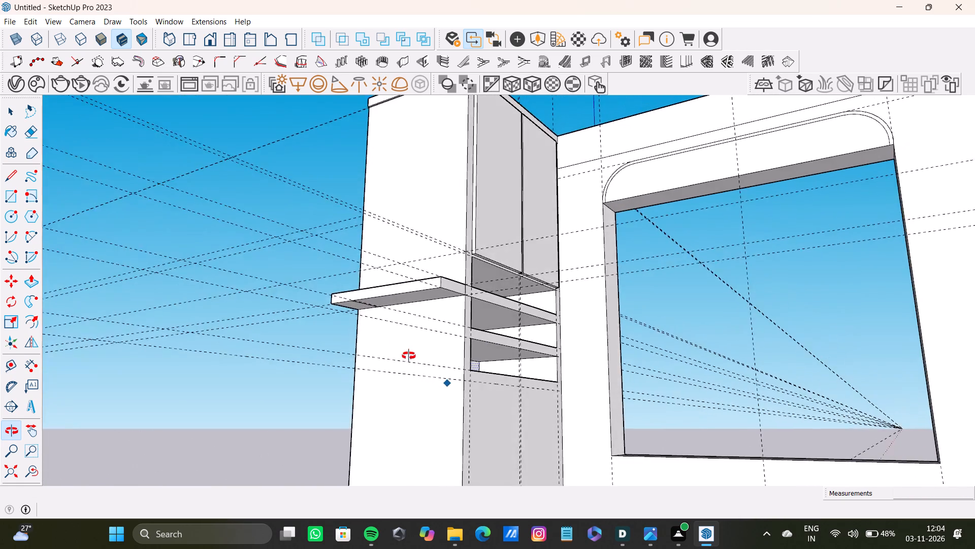
pyautogui.moveTo(409, 356); pyautogui.dragTo(466, 354, button='middle')
pyautogui.scroll(-1, 466, 354)
pyautogui.press('t')
pyautogui.scroll(7, 454, 263)
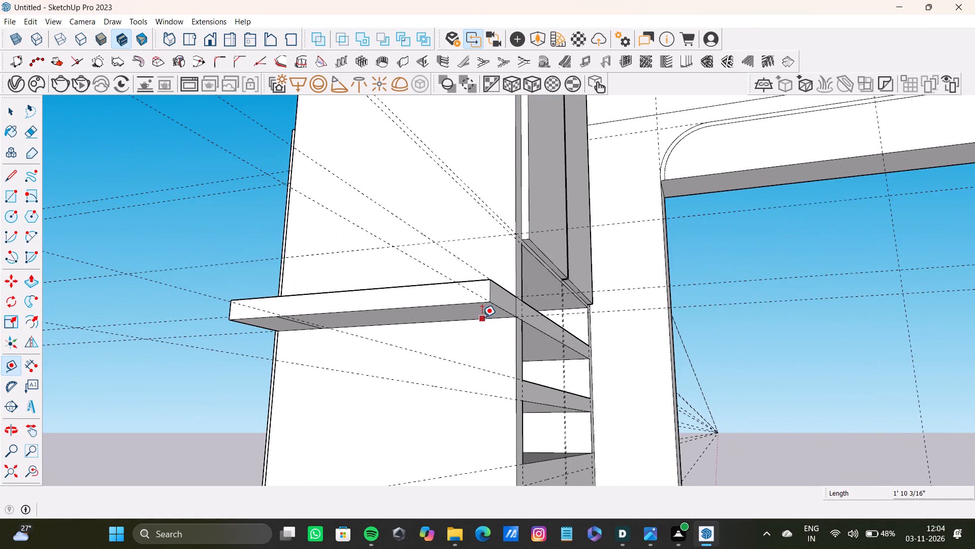
pyautogui.click(482, 317)
pyautogui.scroll(-4, 551, 466)
pyautogui.keyDown('shift'); pyautogui.moveTo(550, 462); pyautogui.dragTo(539, 398, button='middle'); pyautogui.keyUp('shift')
pyautogui.scroll(11, 498, 397)
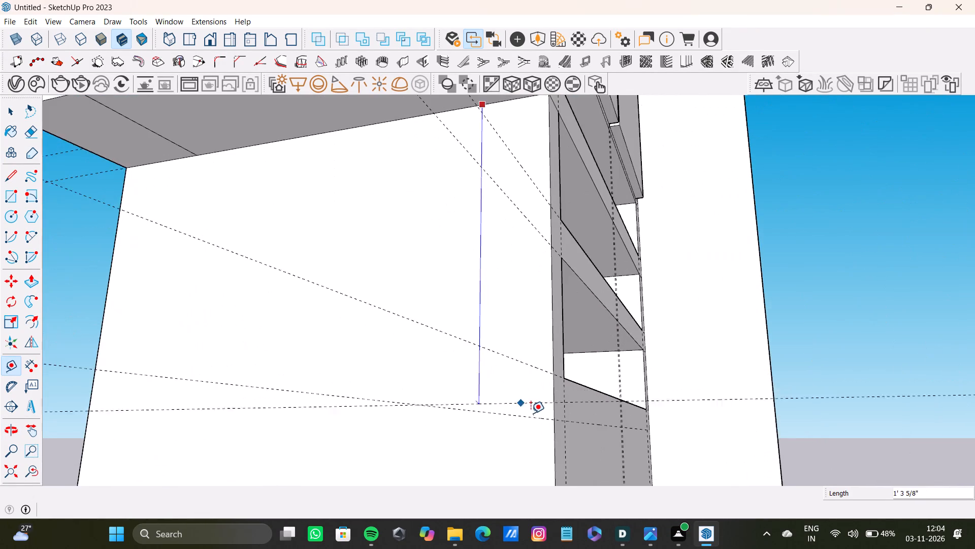
pyautogui.scroll(-4, 531, 413)
pyautogui.moveTo(531, 413); pyautogui.dragTo(453, 398, button='middle')
pyautogui.scroll(12, 460, 396)
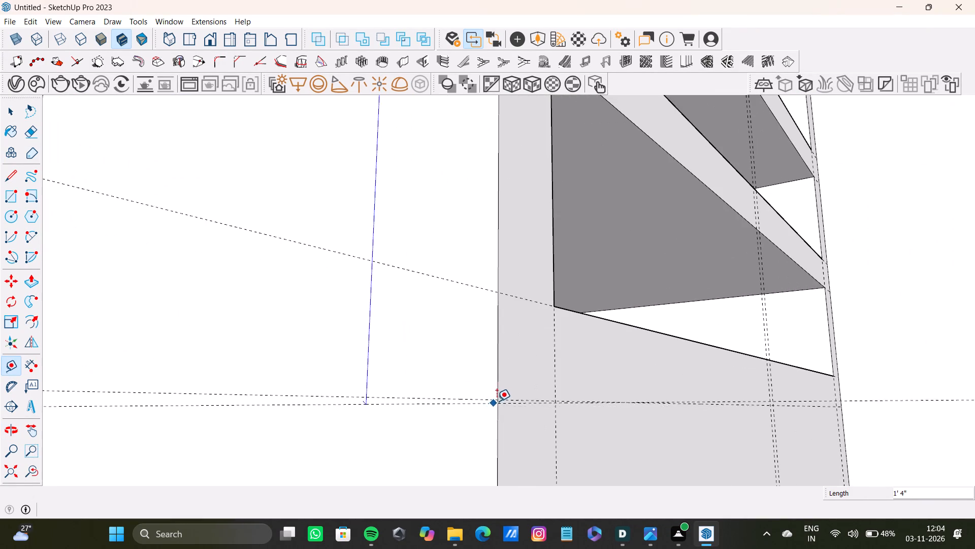
pyautogui.scroll(-5, 498, 399)
pyautogui.moveTo(496, 398); pyautogui.dragTo(426, 416, button='middle')
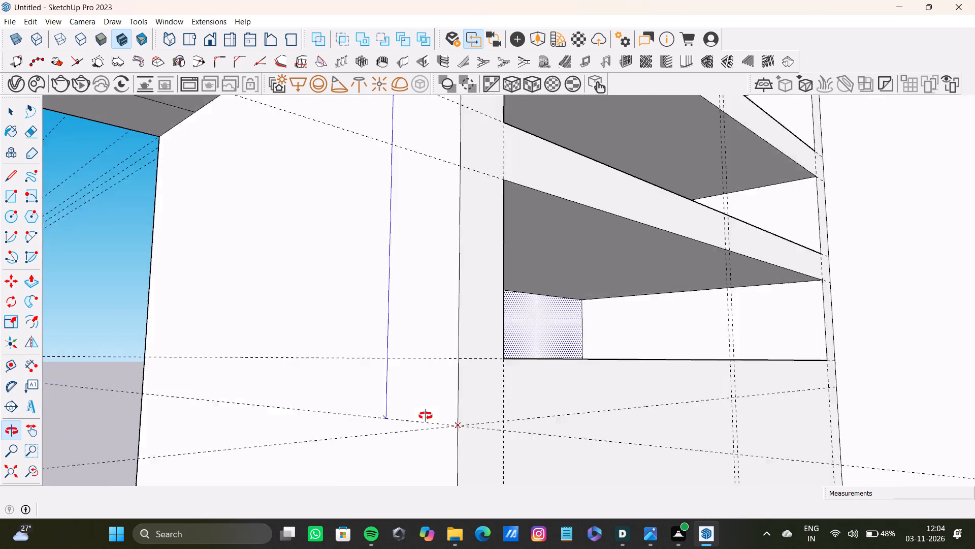
pyautogui.moveTo(426, 416); pyautogui.dragTo(601, 411, button='middle')
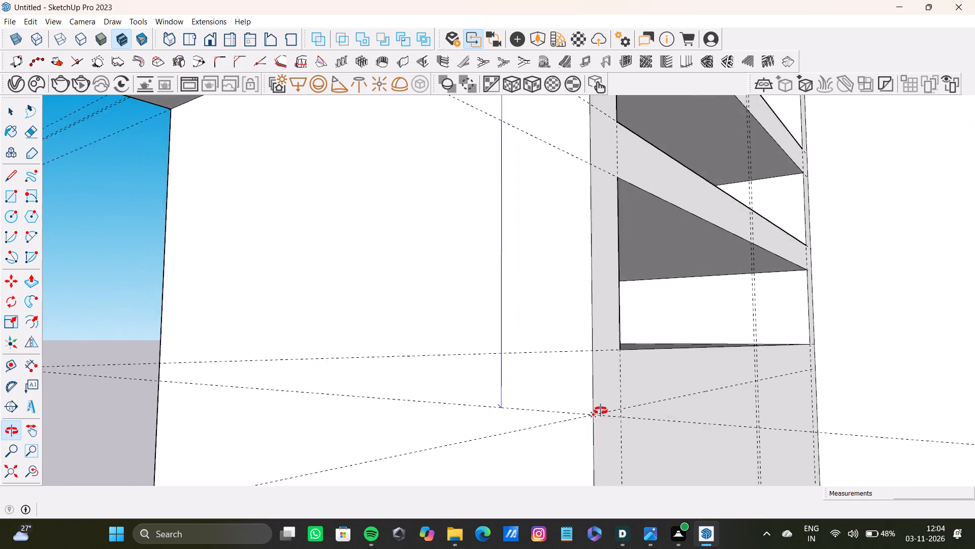
pyautogui.moveTo(601, 411); pyautogui.dragTo(600, 411, button='middle')
pyautogui.scroll(7, 596, 416)
pyautogui.click(583, 419)
# Place a second horizontal guide on the box's side face, measured from the shelf's underside to the level of the third niche's bottom edge.
pyautogui.scroll(-4, 516, 348)
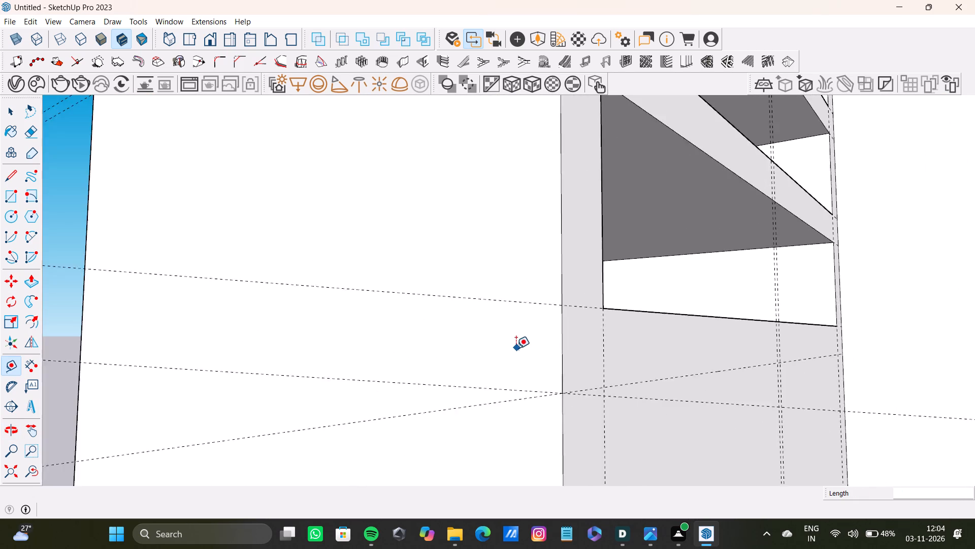
pyautogui.scroll(-9, 516, 348)
pyautogui.keyDown('shift'); pyautogui.moveTo(519, 345); pyautogui.dragTo(579, 475, button='middle'); pyautogui.keyUp('shift')
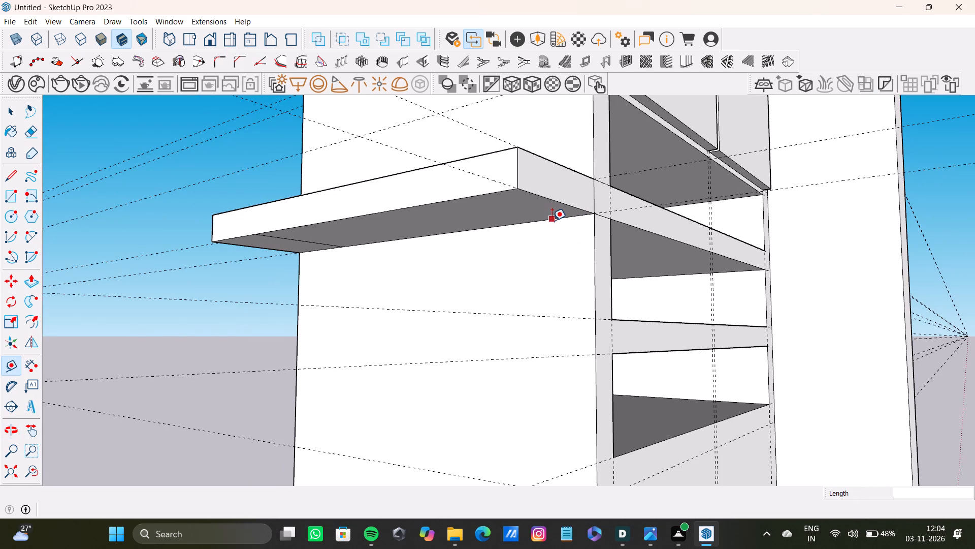
pyautogui.click(552, 221)
pyautogui.scroll(-4, 571, 374)
pyautogui.keyDown('shift'); pyautogui.moveTo(577, 384); pyautogui.dragTo(570, 299, button='middle'); pyautogui.keyUp('shift')
pyautogui.scroll(11, 567, 349)
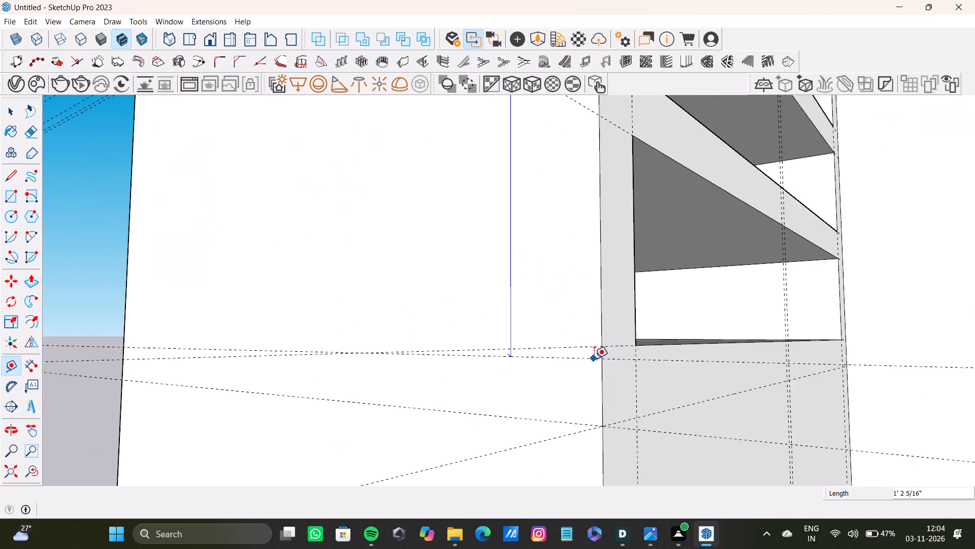
pyautogui.scroll(5, 594, 358)
pyautogui.moveTo(594, 361); pyautogui.dragTo(526, 378, button='middle')
pyautogui.scroll(3, 588, 370)
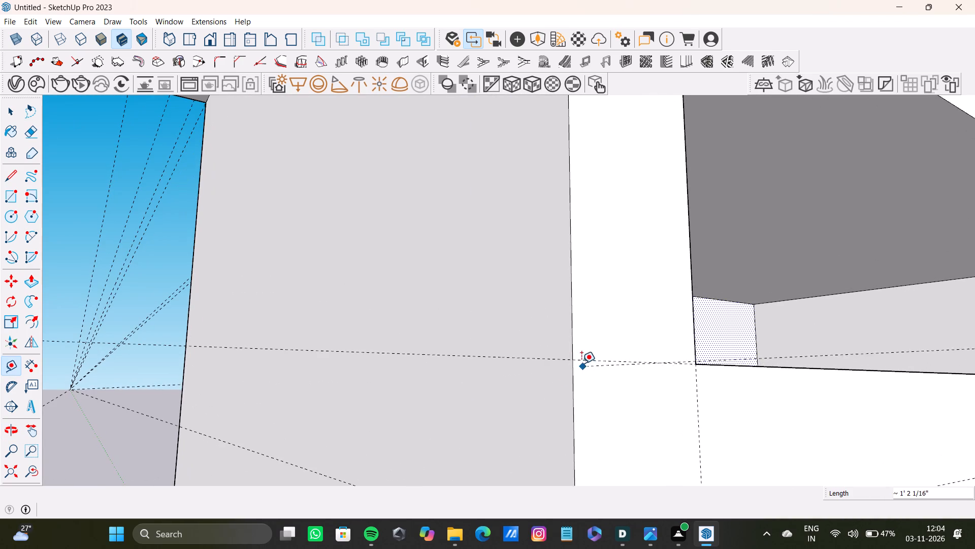
pyautogui.click(572, 360)
# Draw a 2" by 2' 3 7/8" rectangle between the two new guides across the box's side face.
pyautogui.scroll(-9, 524, 381)
pyautogui.keyDown('shift'); pyautogui.moveTo(529, 383); pyautogui.dragTo(611, 377, button='middle'); pyautogui.keyUp('shift')
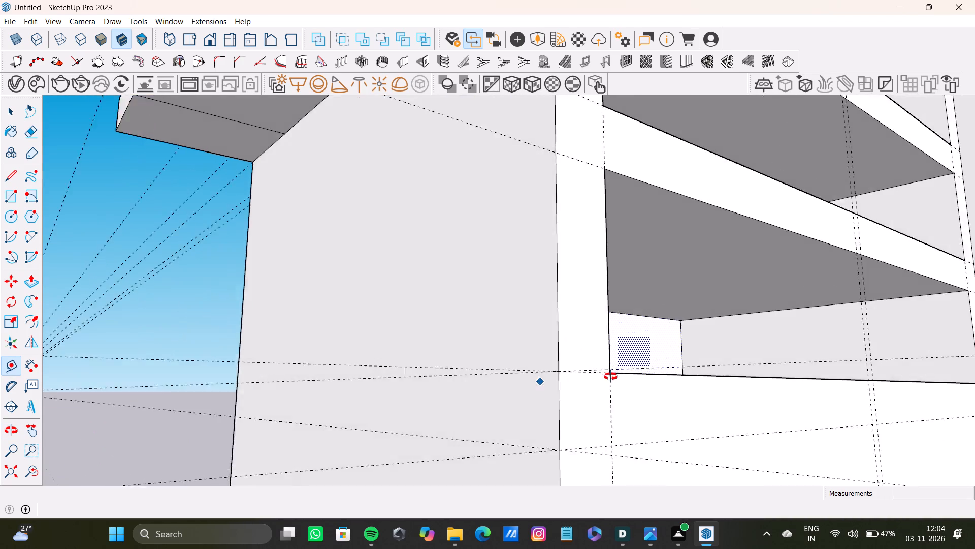
pyautogui.keyDown('shift'); pyautogui.moveTo(611, 377); pyautogui.dragTo(686, 469, button='middle'); pyautogui.keyUp('shift')
pyautogui.keyDown('shift'); pyautogui.scroll(-13, 462, 361); pyautogui.keyUp('shift')
pyautogui.keyDown('shift'); pyautogui.moveTo(473, 378); pyautogui.dragTo(599, 367, button='middle'); pyautogui.keyUp('shift')
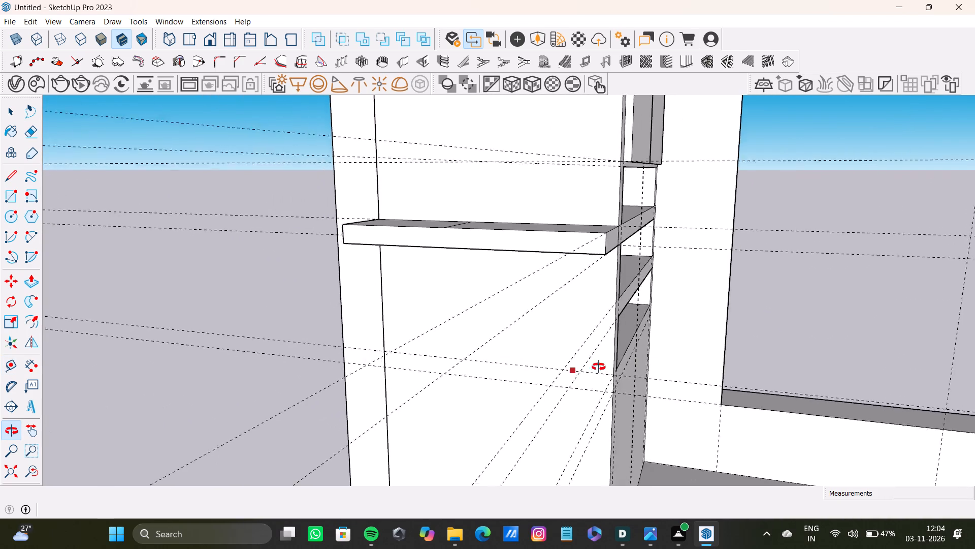
pyautogui.keyDown('shift'); pyautogui.moveTo(599, 367); pyautogui.dragTo(708, 337, button='middle'); pyautogui.keyUp('shift')
pyautogui.press('r')
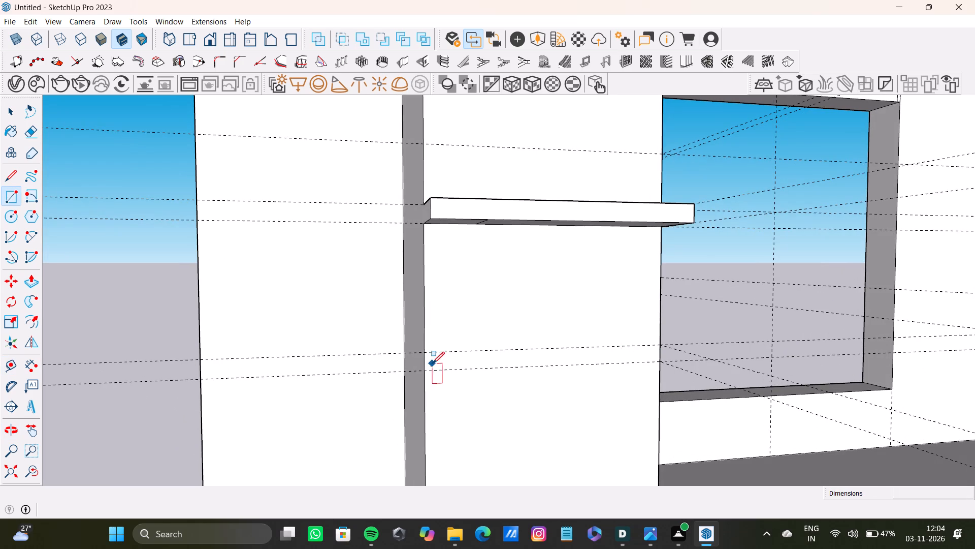
pyautogui.click(428, 349)
pyautogui.click(661, 364)
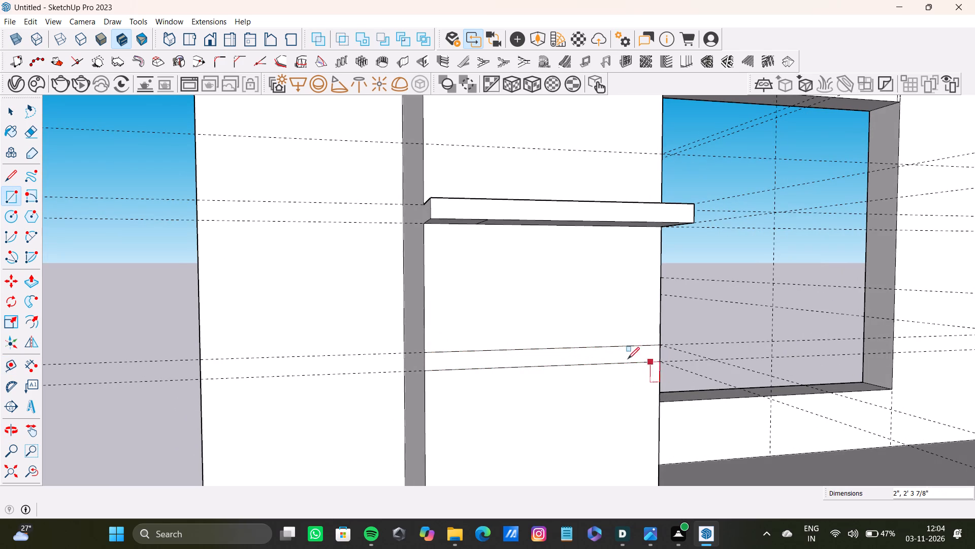
# Extrude the 2" side band outward to match the projection of the shelf above.
pyautogui.press('space')
pyautogui.click(619, 357)
pyautogui.press('p')
pyautogui.moveTo(579, 351); pyautogui.dragTo(587, 238)
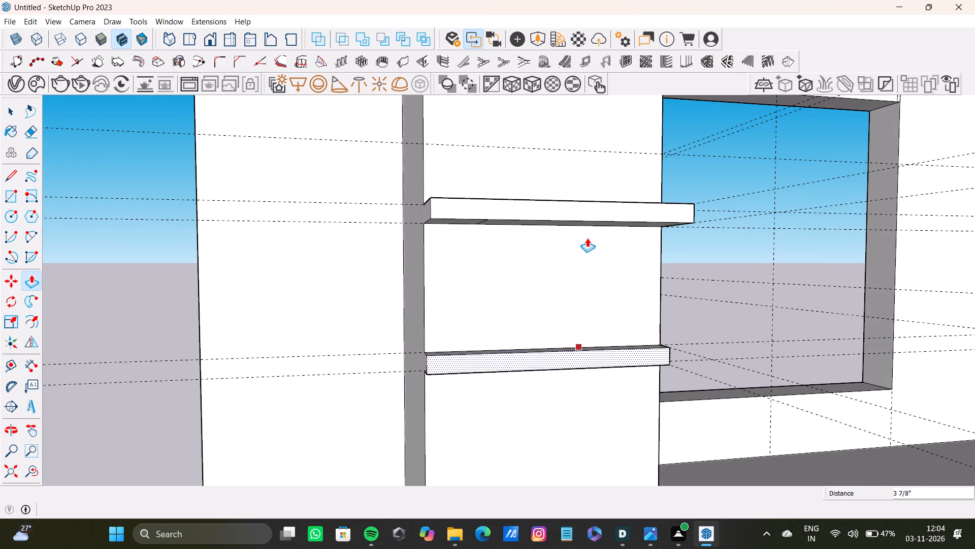
pyautogui.moveTo(587, 238); pyautogui.dragTo(590, 220)
# Draw a short vertical line across the upper shelf's end where it meets the adjoining wall face at the box's corner.
pyautogui.scroll(-12, 516, 358)
pyautogui.moveTo(553, 356); pyautogui.dragTo(677, 337, button='middle')
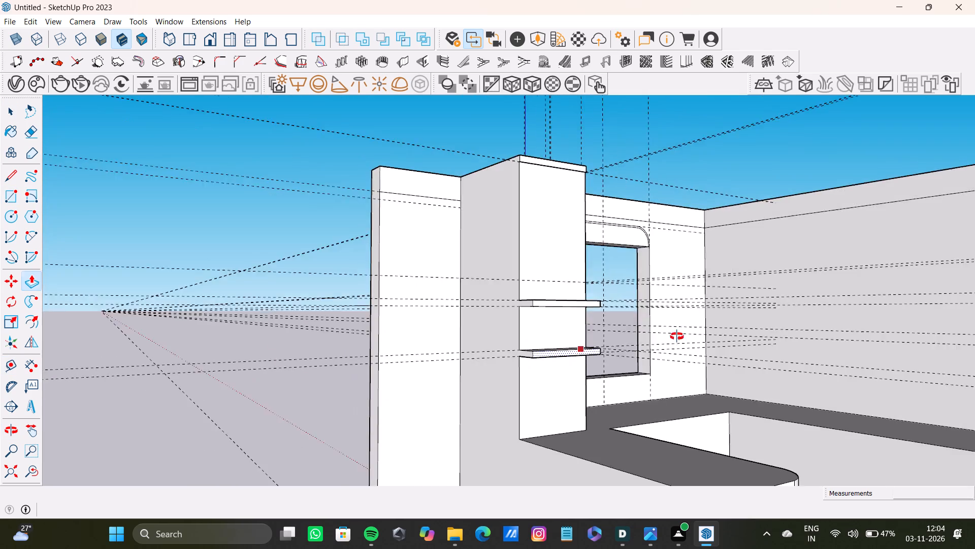
pyautogui.moveTo(677, 337); pyautogui.dragTo(687, 340, button='middle')
pyautogui.press('l')
pyautogui.scroll(11, 536, 313)
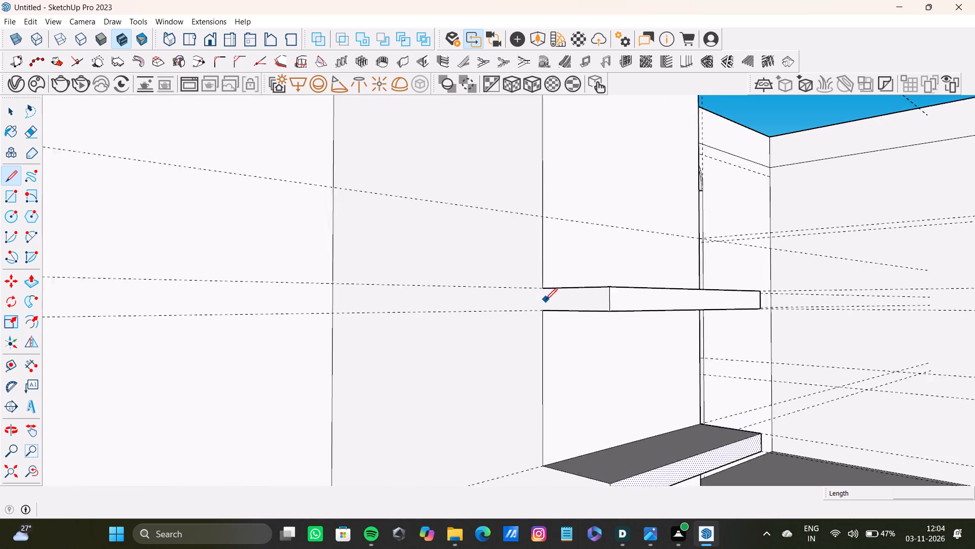
pyautogui.scroll(3, 545, 300)
pyautogui.click(543, 288)
pyautogui.click(542, 317)
# Draw a 2" vertical line across the lower shelf's end where it meets the adjoining wall face at the box's corner.
pyautogui.scroll(-8, 542, 321)
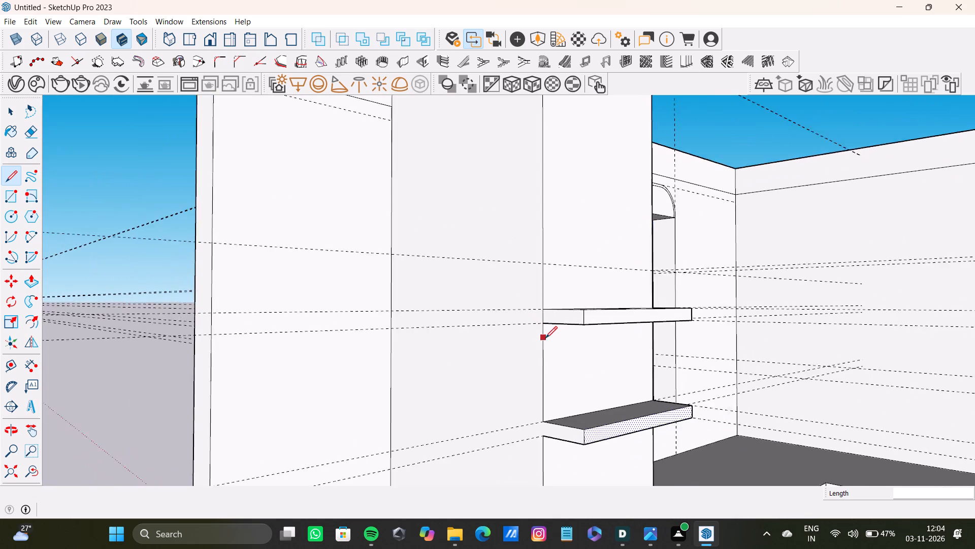
pyautogui.keyDown('shift'); pyautogui.moveTo(545, 338); pyautogui.dragTo(545, 272, button='middle'); pyautogui.keyUp('shift')
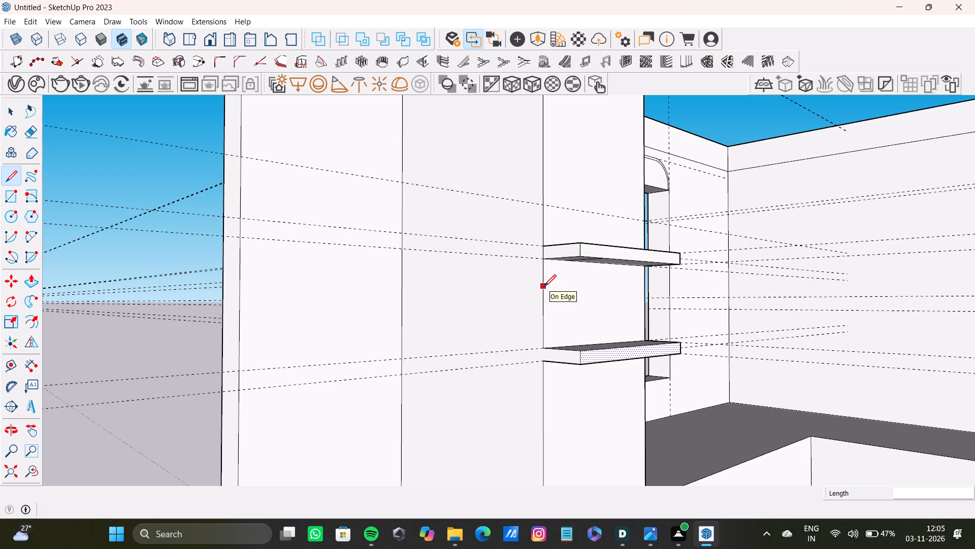
pyautogui.scroll(11, 551, 360)
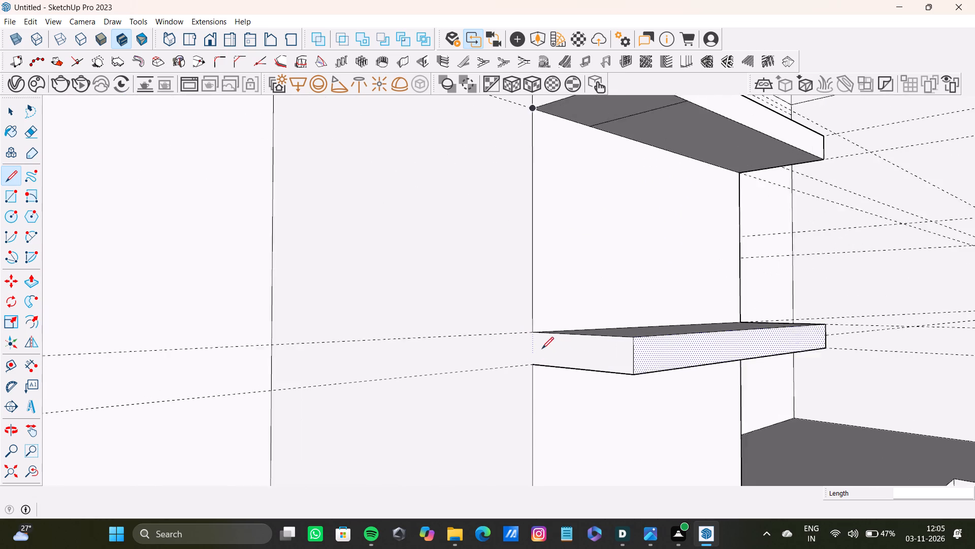
pyautogui.click(532, 331)
pyautogui.click(534, 365)
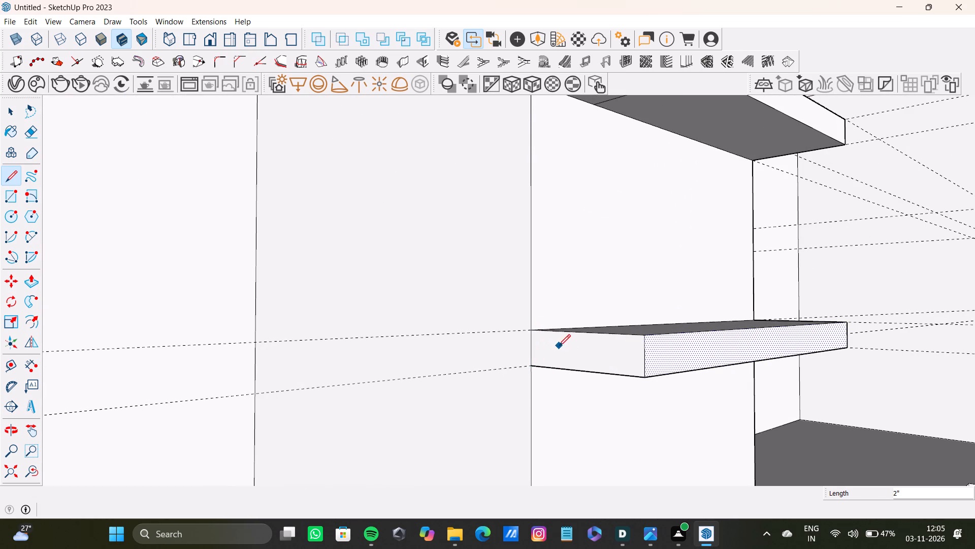
# Delete the stray line crossing the underside of the upper side shelf.
pyautogui.press('space')
pyautogui.press('space')
pyautogui.scroll(-16, 556, 349)
pyautogui.moveTo(435, 364); pyautogui.dragTo(500, 312, button='middle')
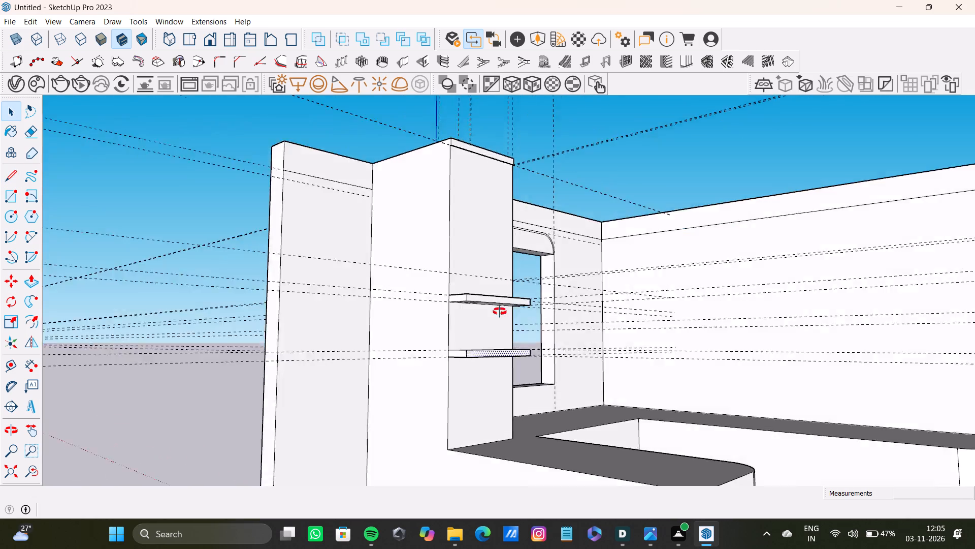
pyautogui.moveTo(500, 312); pyautogui.dragTo(419, 237, button='middle')
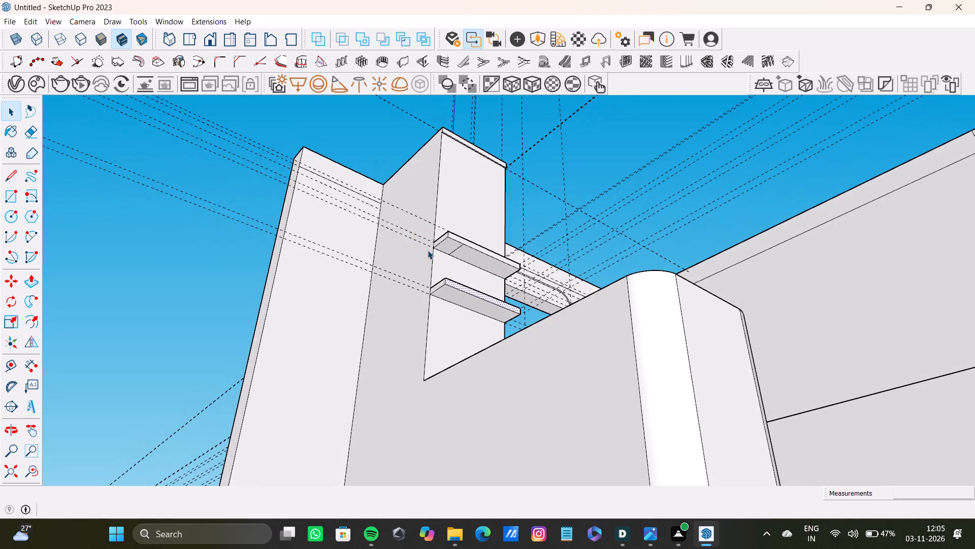
pyautogui.scroll(1, 482, 236)
pyautogui.scroll(4, 462, 278)
pyautogui.scroll(5, 481, 188)
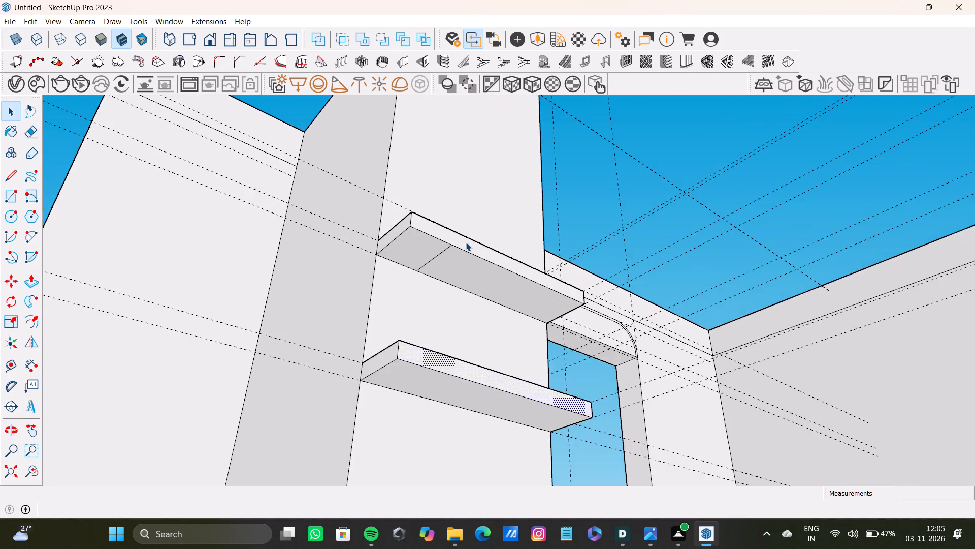
pyautogui.scroll(1, 466, 242)
pyautogui.click(433, 257)
pyautogui.press('Delete')
# Inspect the finished side shelves, then the tall box in relation to the window wall and lower cabinets from the front.
pyautogui.scroll(-4, 453, 257)
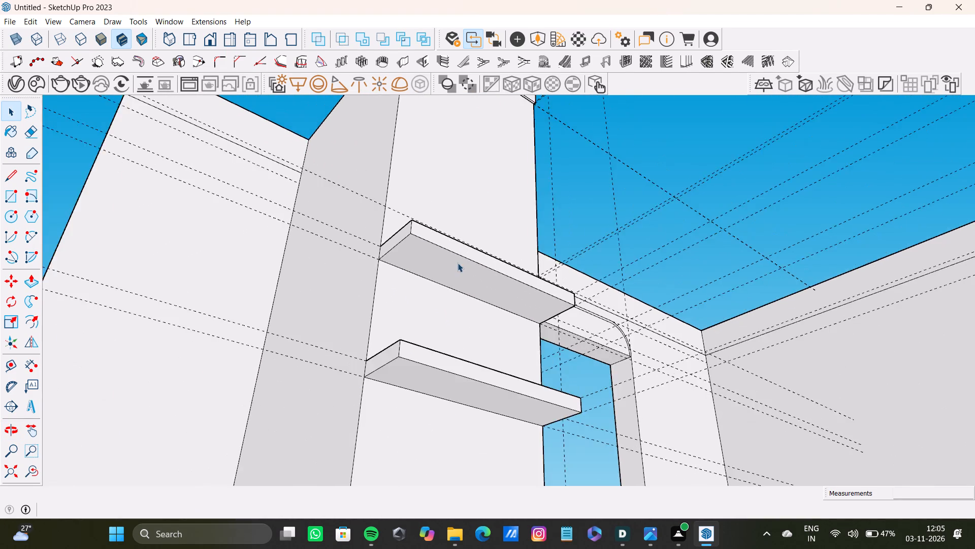
pyautogui.scroll(-9, 458, 263)
pyautogui.moveTo(482, 256); pyautogui.dragTo(268, 289, button='middle')
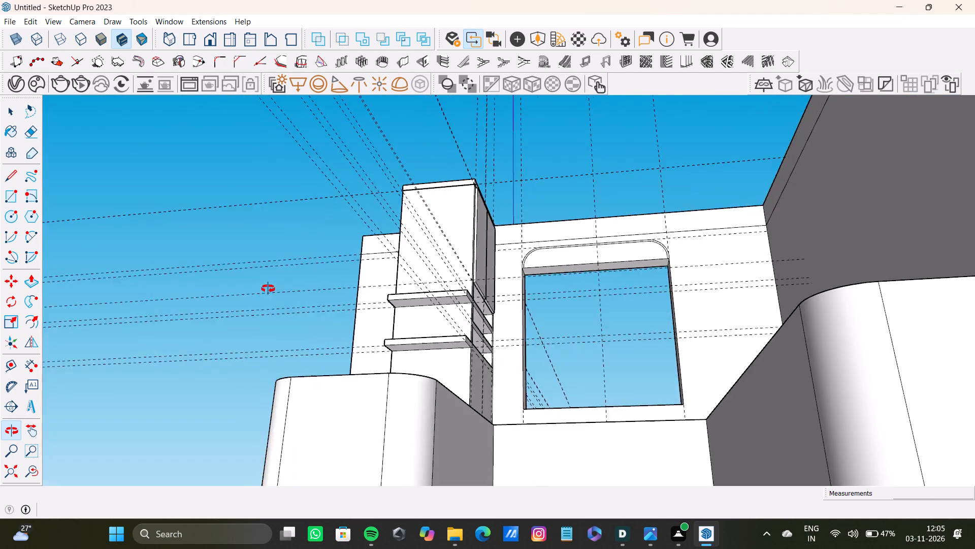
pyautogui.moveTo(268, 289); pyautogui.dragTo(393, 303, button='middle')
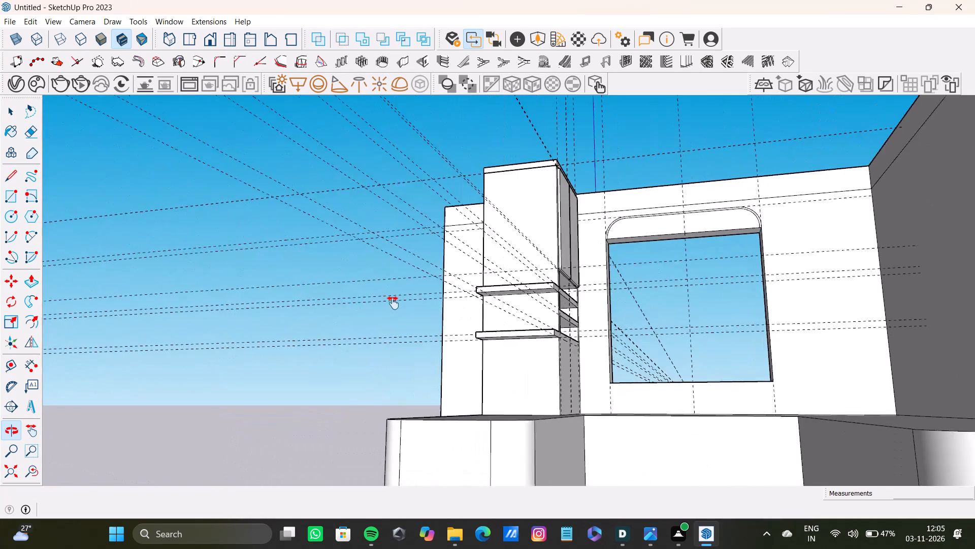
pyautogui.moveTo(393, 303); pyautogui.dragTo(334, 331, button='middle')
pyautogui.scroll(-4, 573, 294)
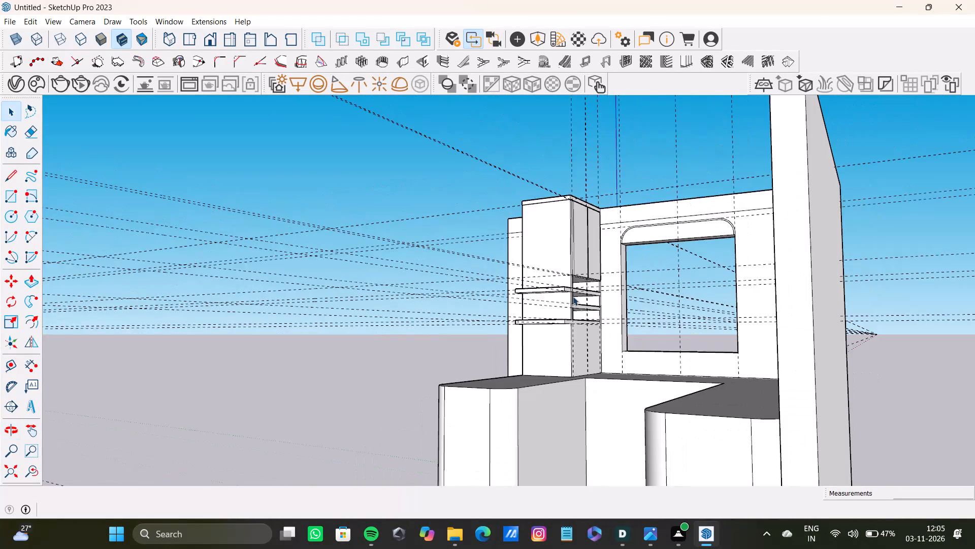
pyautogui.keyDown('shift'); pyautogui.moveTo(573, 296); pyautogui.dragTo(622, 243, button='middle'); pyautogui.keyUp('shift')
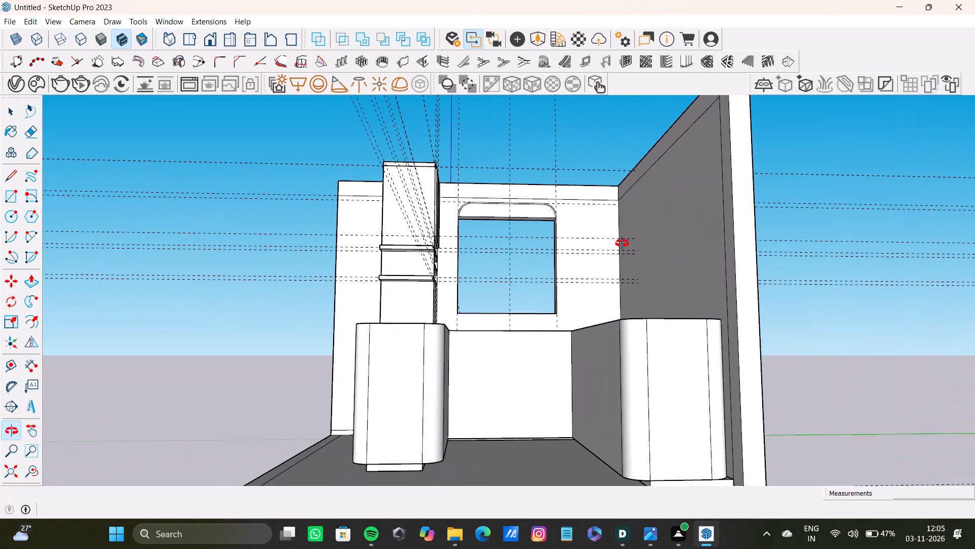
pyautogui.keyDown('shift'); pyautogui.moveTo(622, 243); pyautogui.dragTo(622, 244, button='middle'); pyautogui.keyUp('shift')
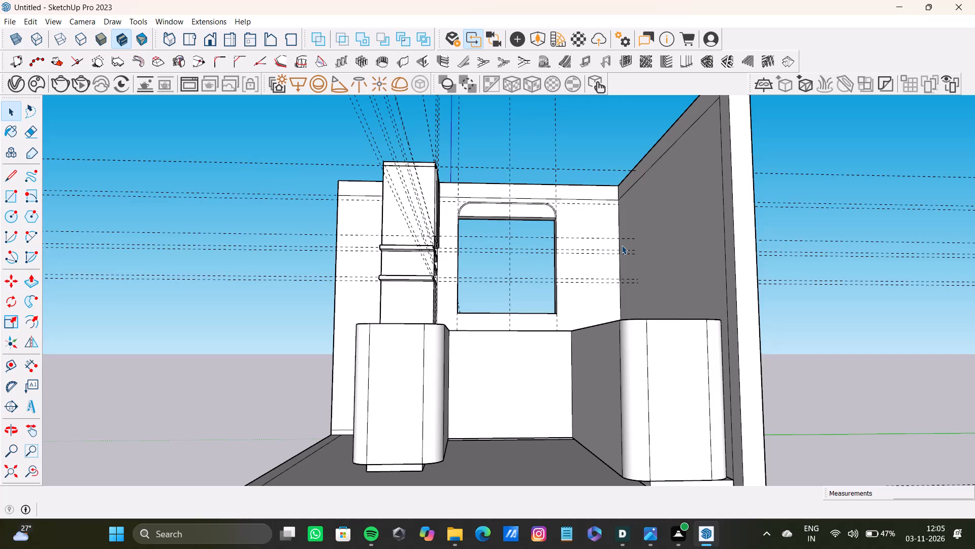
pyautogui.scroll(-7, 317, 283)
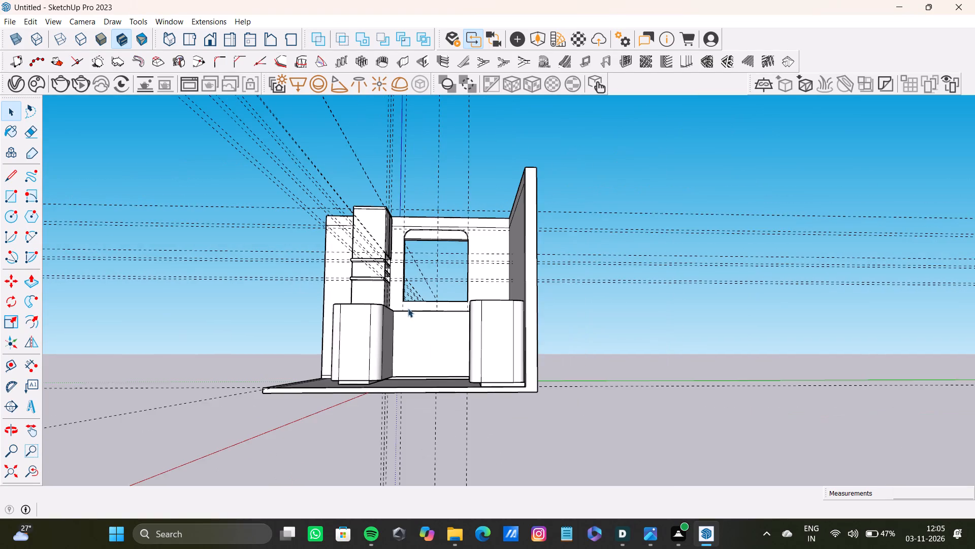
pyautogui.scroll(9, 432, 331)
pyautogui.scroll(-7, 471, 350)
pyautogui.moveTo(471, 350); pyautogui.dragTo(466, 353, button='middle')
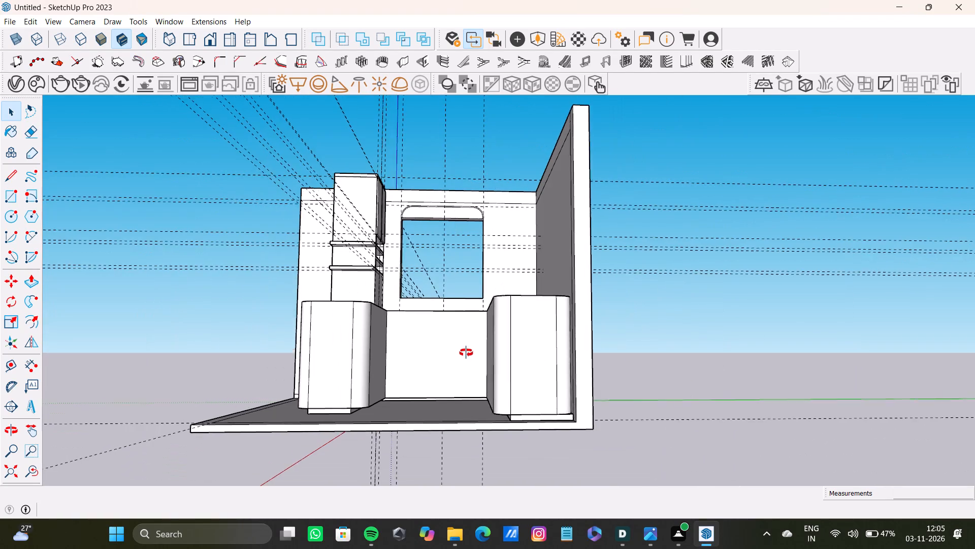
pyautogui.moveTo(466, 353); pyautogui.dragTo(465, 354, button='middle')
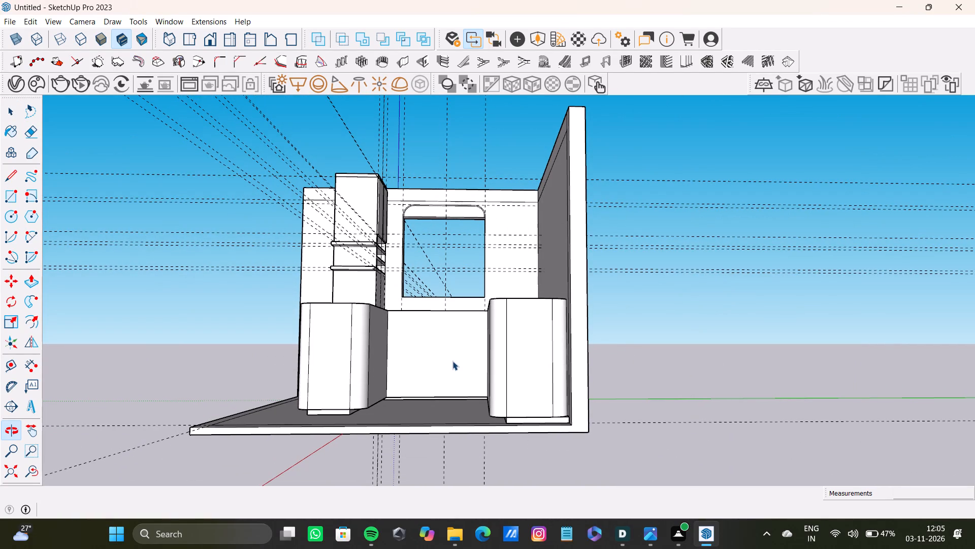
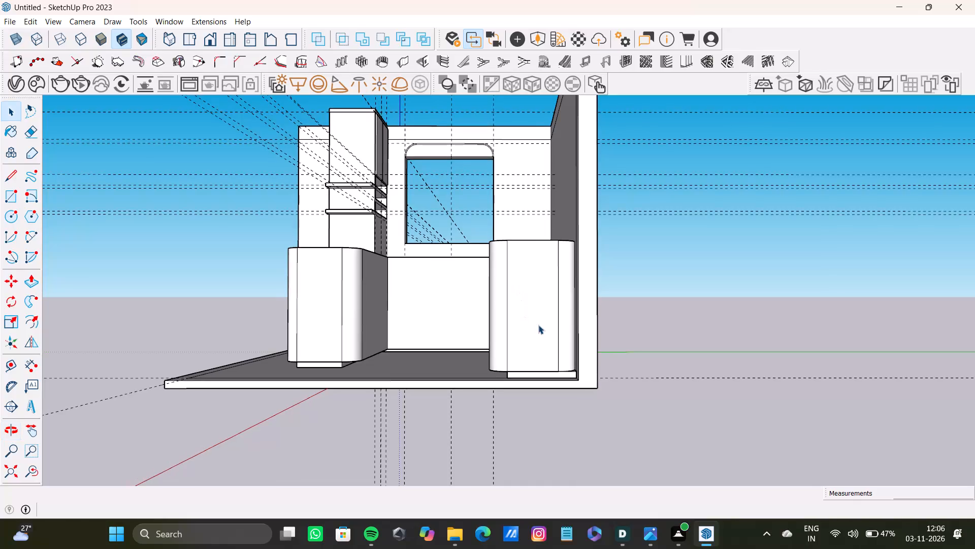
# Place a horizontal guide 3' 2 1/16" above the bottom edge of the right-hand lower cabinet's front end face.
pyautogui.press('r')
pyautogui.scroll(4, 528, 370)
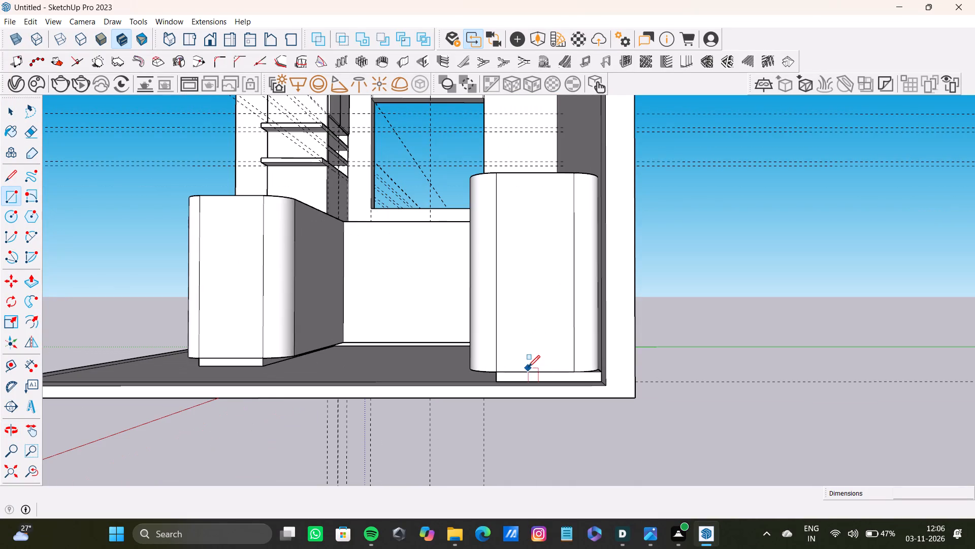
pyautogui.press('t')
pyautogui.click(540, 369)
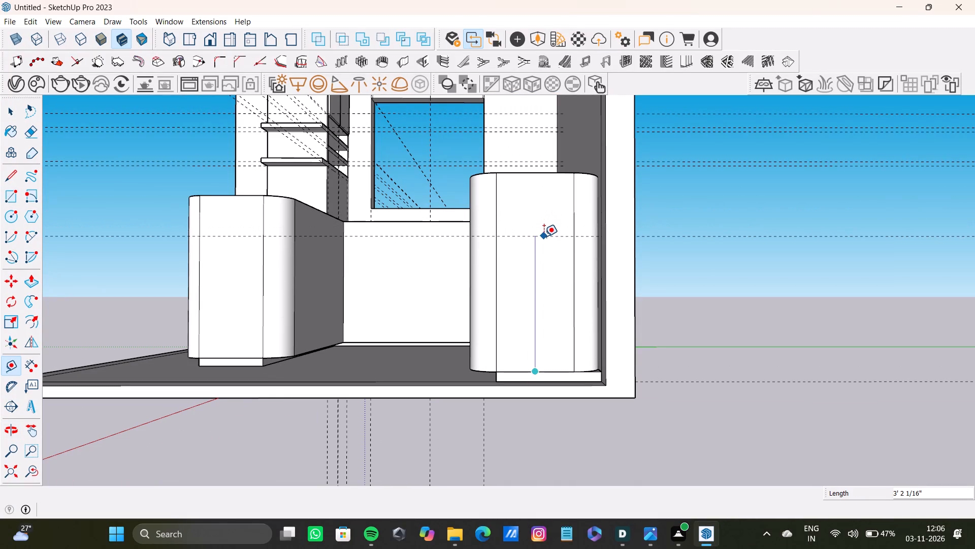
pyautogui.click(544, 236)
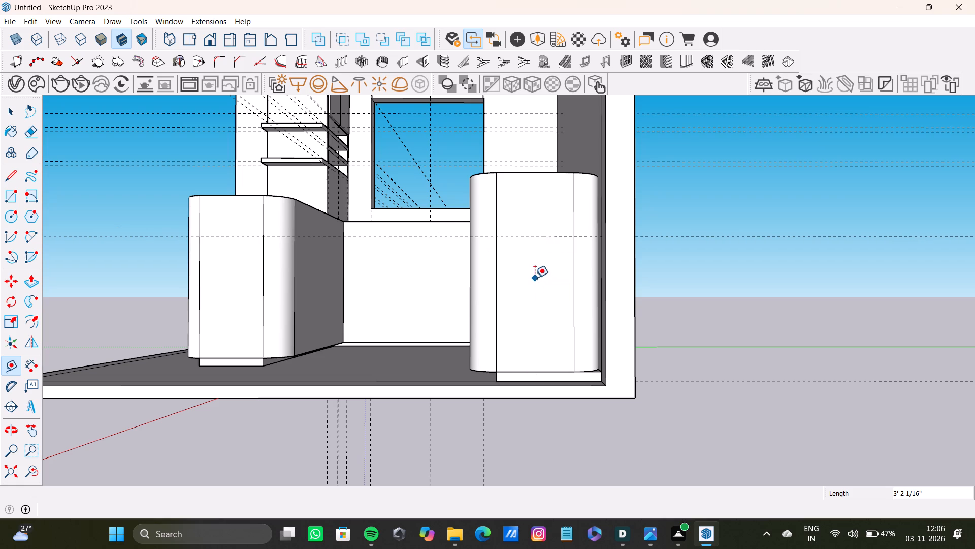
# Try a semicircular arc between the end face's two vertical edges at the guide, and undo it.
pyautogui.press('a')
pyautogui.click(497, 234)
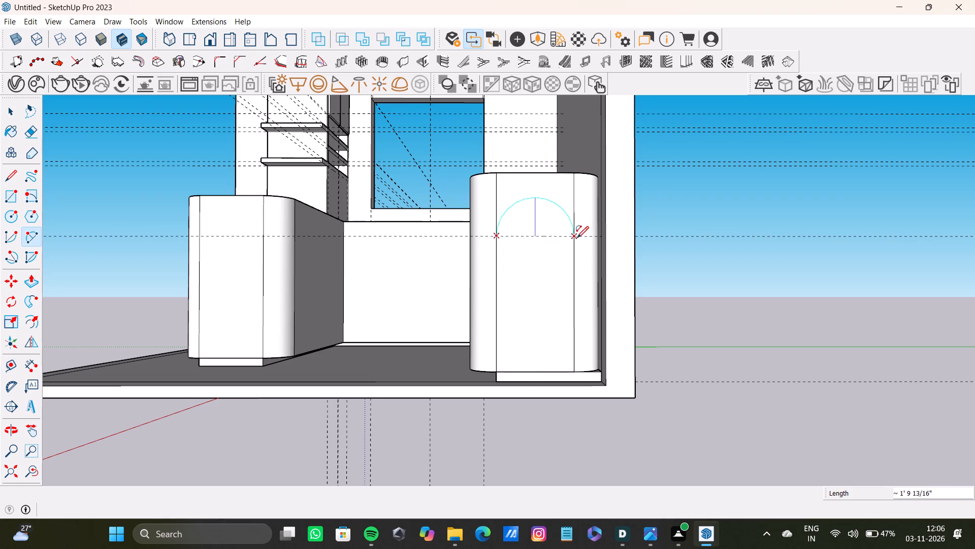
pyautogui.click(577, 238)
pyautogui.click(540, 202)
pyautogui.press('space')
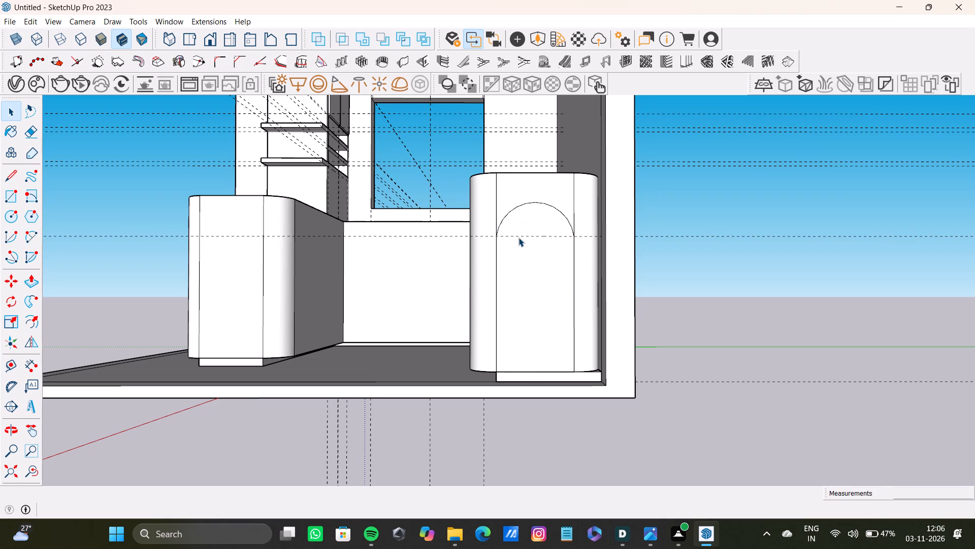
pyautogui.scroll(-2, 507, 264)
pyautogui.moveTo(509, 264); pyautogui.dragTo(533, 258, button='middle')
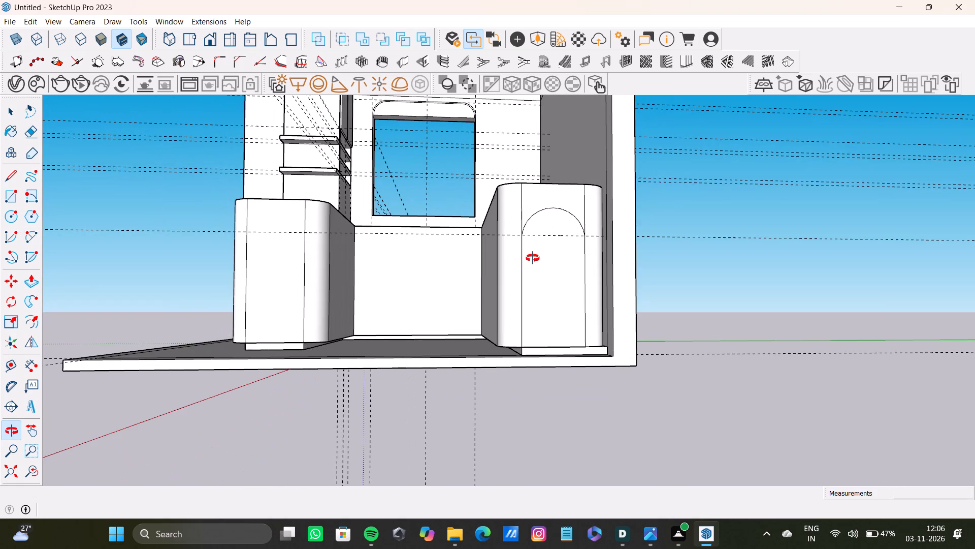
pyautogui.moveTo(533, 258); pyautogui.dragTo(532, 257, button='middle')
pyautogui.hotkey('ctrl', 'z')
# Place vertical guides on the cabinet's end face, 5 1/8" in from its left vertical edge and 5 3/16" in from its right.
pyautogui.scroll(4, 542, 236)
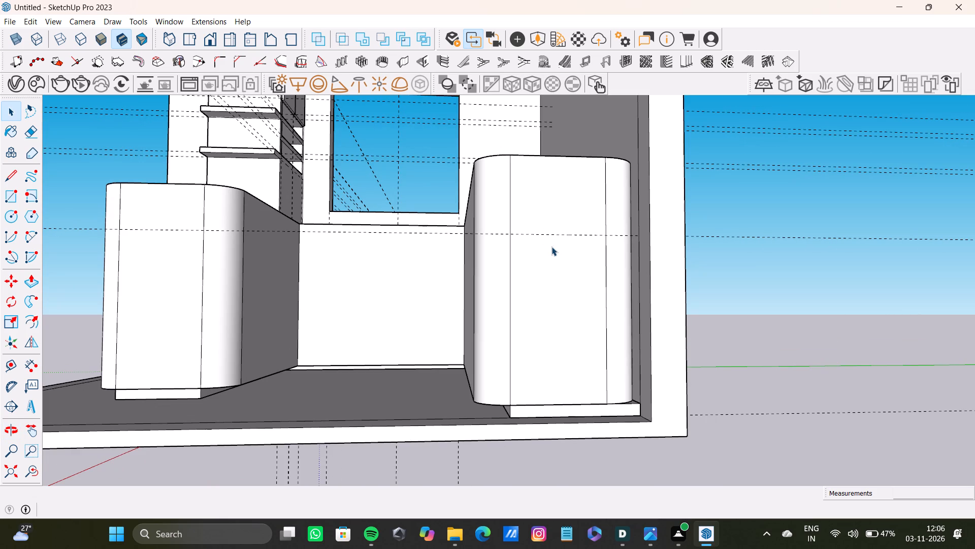
pyautogui.press('l')
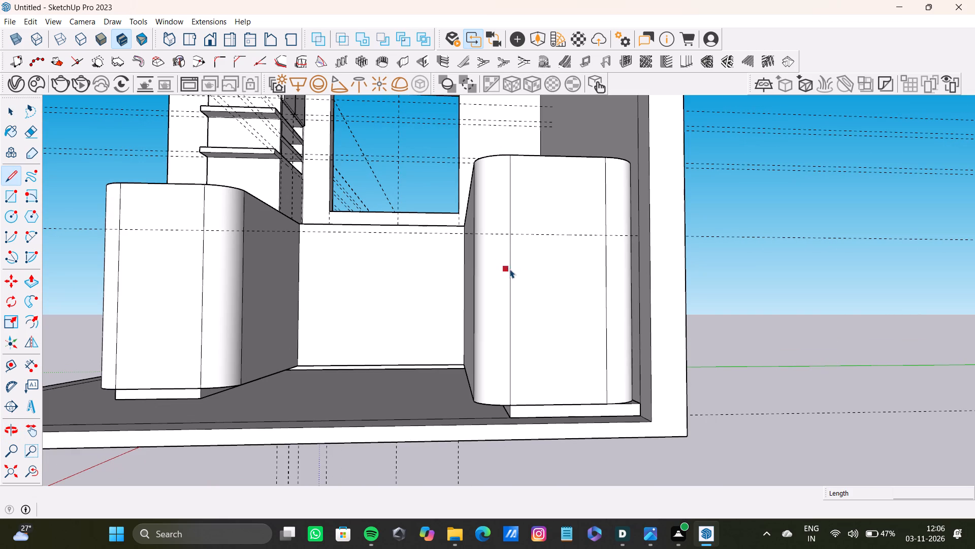
pyautogui.press('space')
pyautogui.press('t')
pyautogui.click(509, 287)
pyautogui.scroll(-3, 521, 281)
pyautogui.moveTo(521, 279); pyautogui.dragTo(518, 285, button='middle')
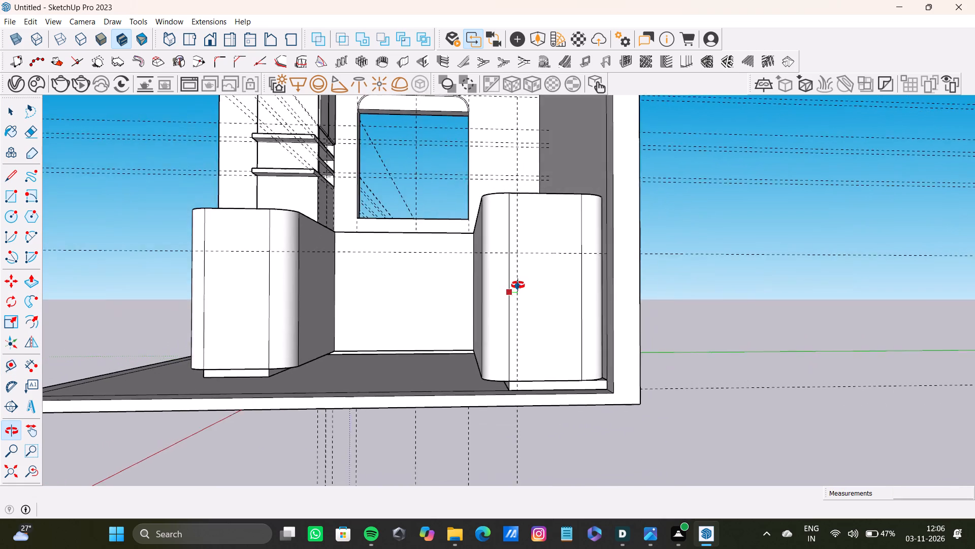
pyautogui.moveTo(518, 285); pyautogui.dragTo(495, 273, button='middle')
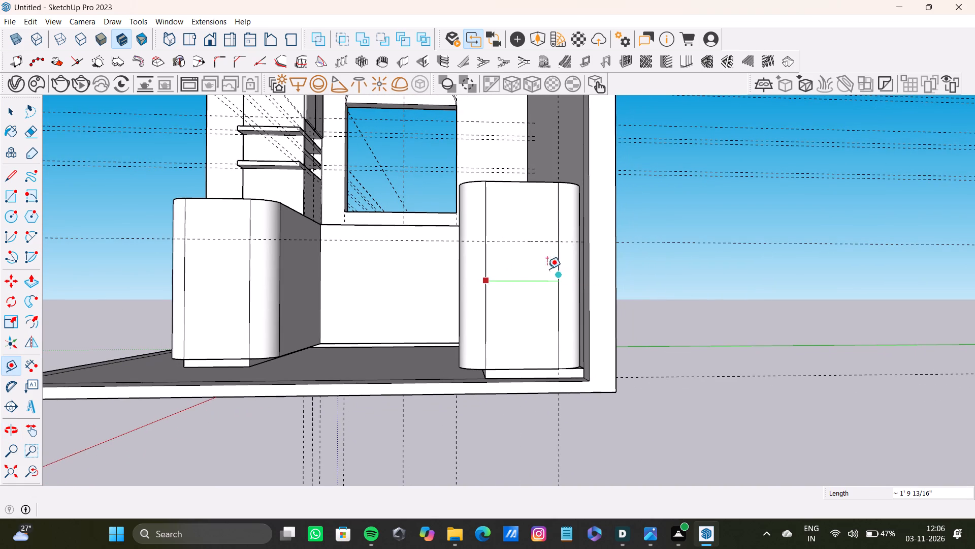
pyautogui.click(503, 264)
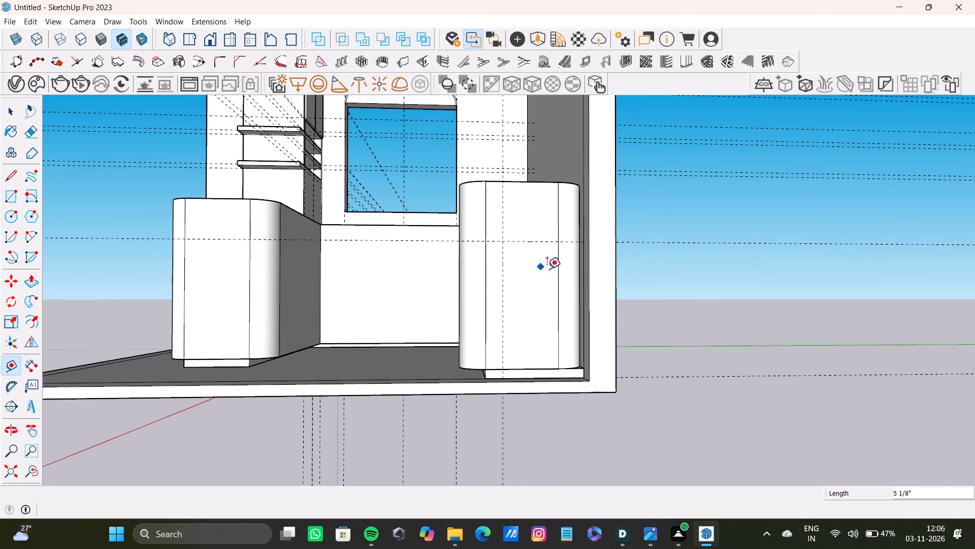
pyautogui.moveTo(557, 271); pyautogui.dragTo(552, 271)
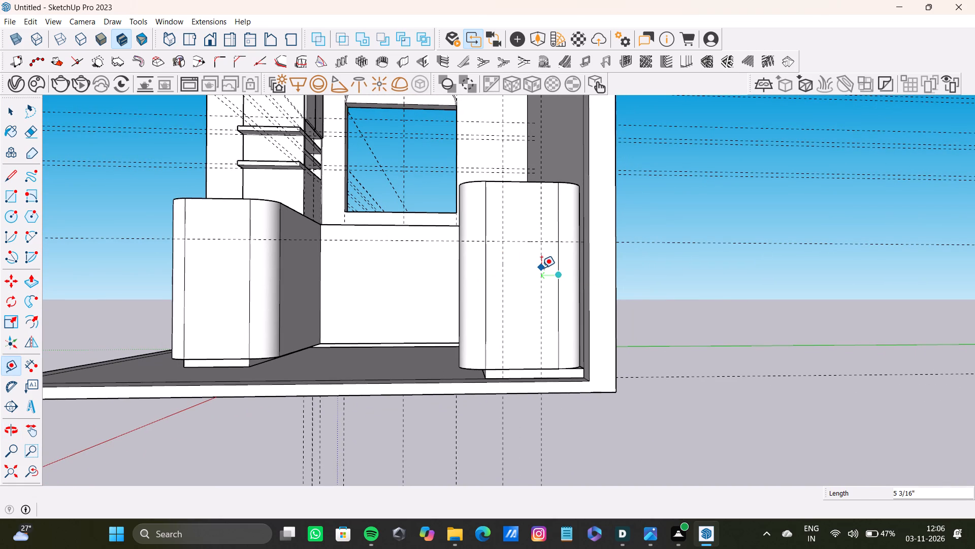
pyautogui.click(541, 268)
# Place a second horizontal guide 4 7/8" below the first one on the cabinet's end face.
pyautogui.scroll(3, 479, 250)
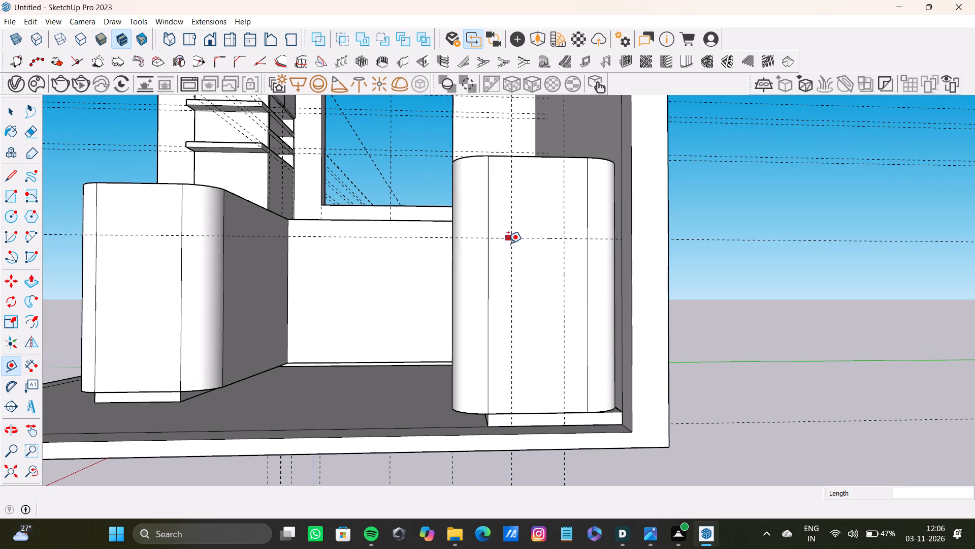
pyautogui.click(532, 236)
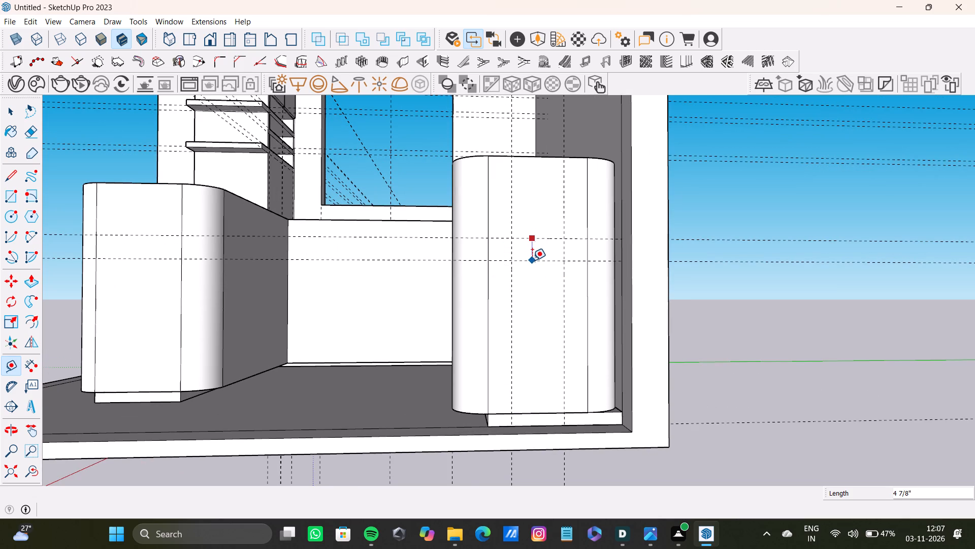
pyautogui.click(532, 260)
# Draw two rounded corner arcs between the guide intersections and the face's vertical edges, bulging about 1 1/2" and 1 3/4".
pyautogui.press('a')
pyautogui.scroll(8, 503, 264)
pyautogui.click(470, 259)
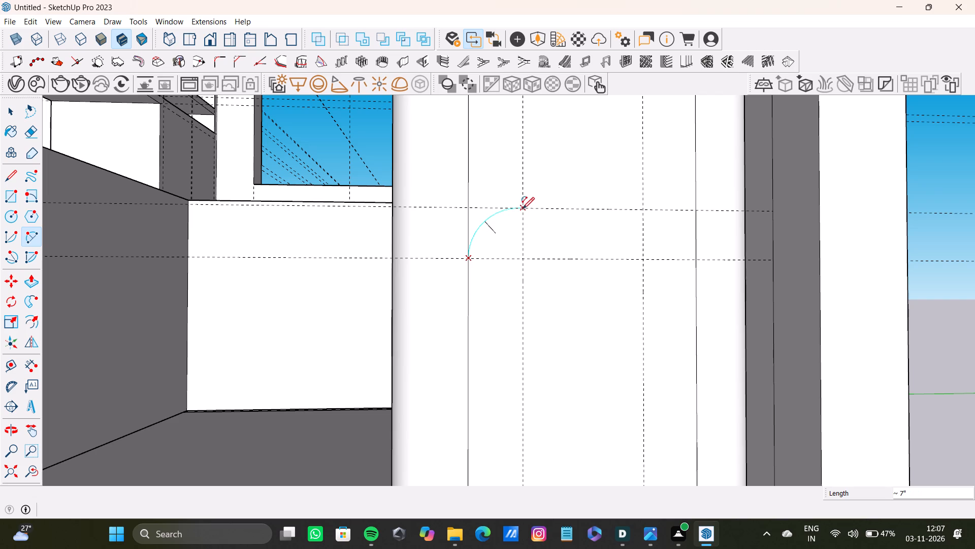
pyautogui.click(522, 208)
pyautogui.click(498, 211)
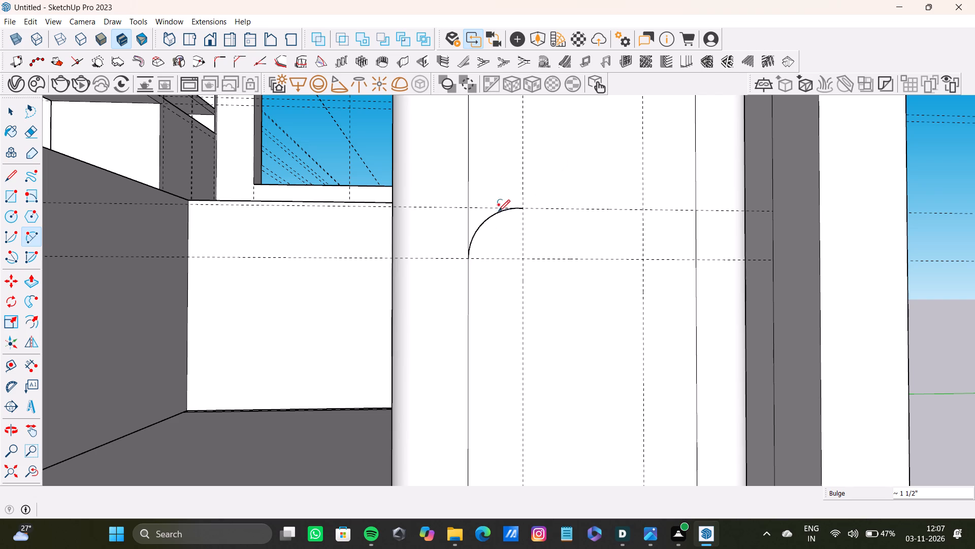
pyautogui.click(644, 207)
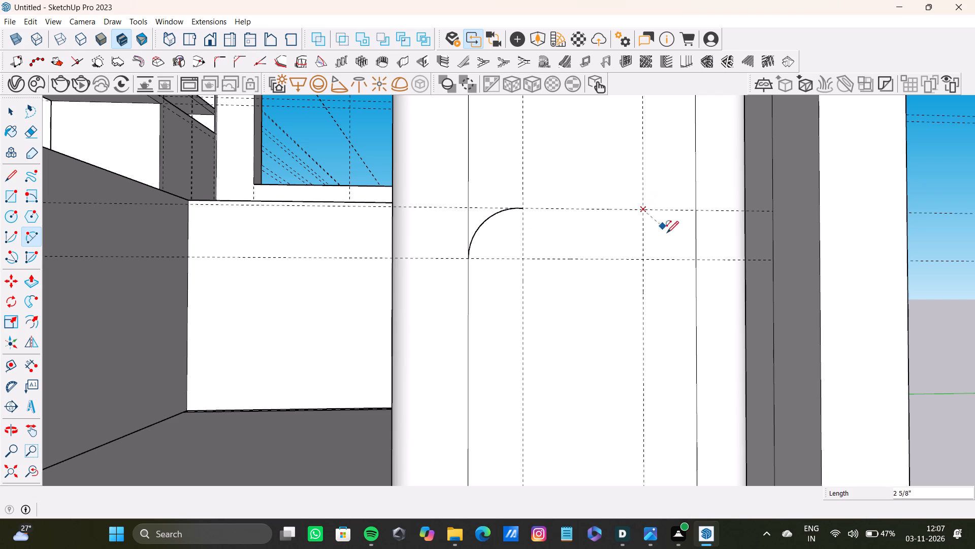
pyautogui.click(692, 260)
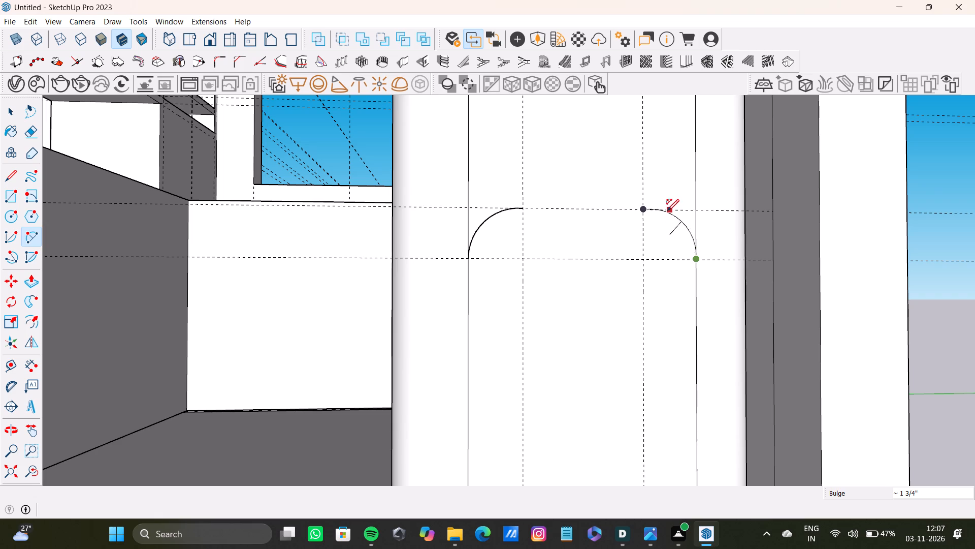
pyautogui.click(670, 211)
pyautogui.press('space')
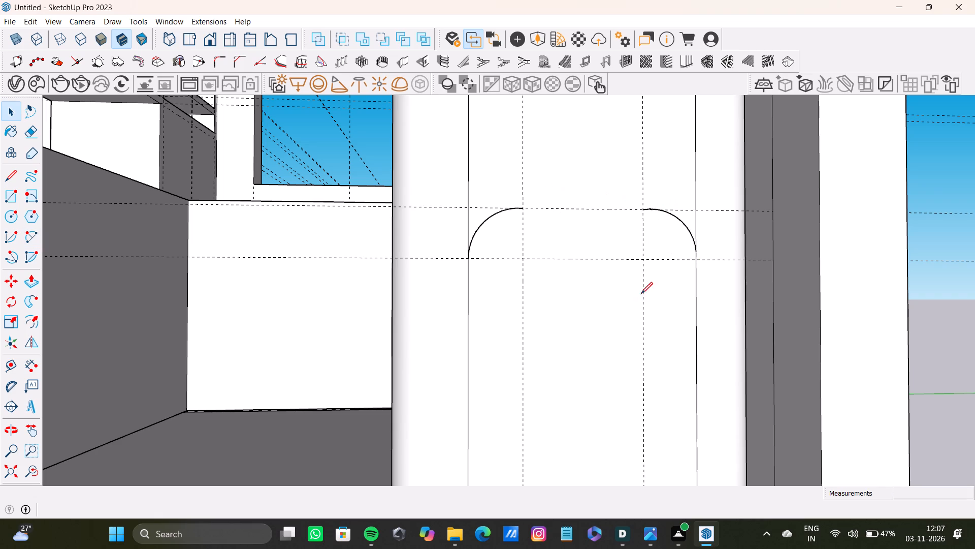
# Join the upper ends of the two corner arcs with a straight line along the upper guide.
pyautogui.press('l')
pyautogui.click(526, 207)
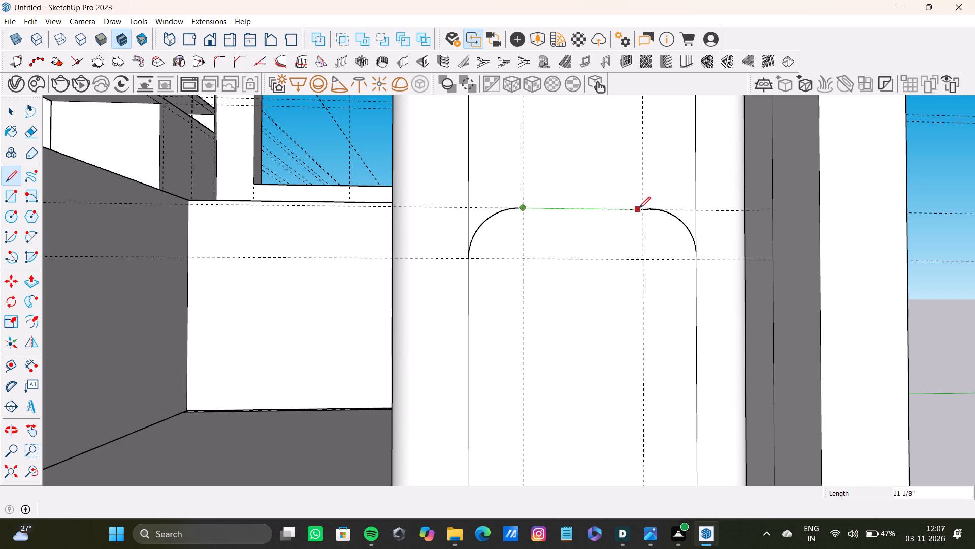
pyautogui.click(643, 209)
pyautogui.press('space')
# Push the round-cornered face below the arcs about 8 3/8" into the cabinet to form a recess.
pyautogui.click(525, 234)
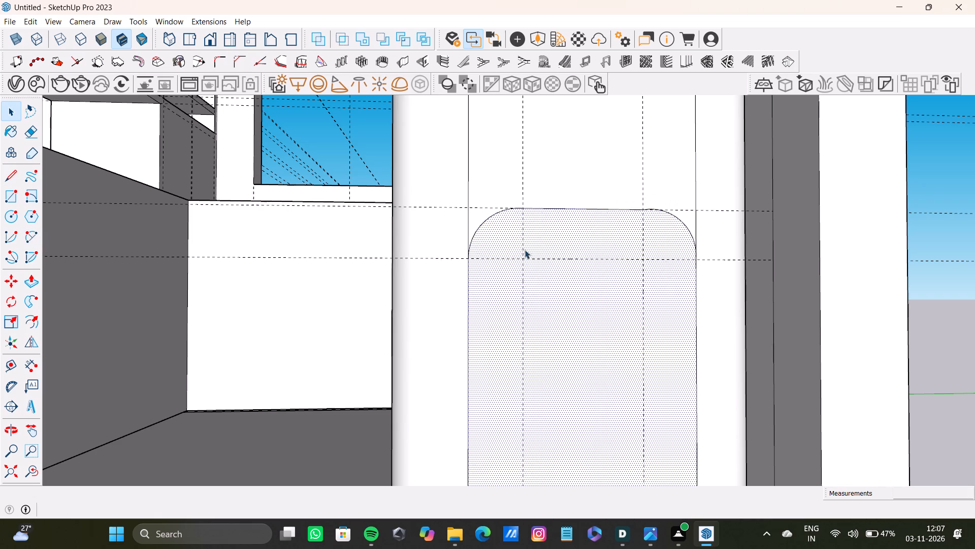
pyautogui.scroll(-8, 532, 281)
pyautogui.moveTo(537, 353); pyautogui.dragTo(656, 345, button='middle')
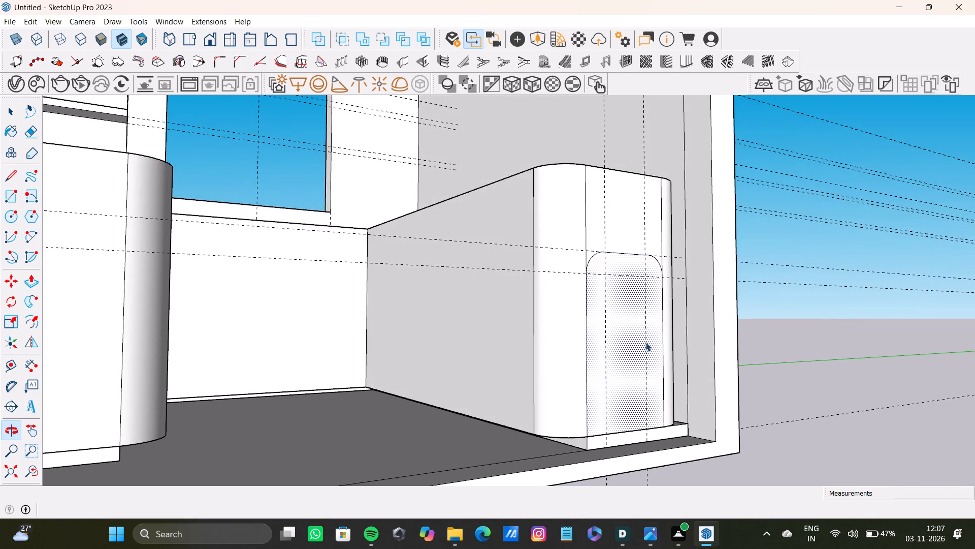
pyautogui.press('p')
pyautogui.scroll(4, 608, 342)
pyautogui.scroll(-2, 618, 365)
pyautogui.moveTo(620, 358); pyautogui.dragTo(617, 323, button='middle')
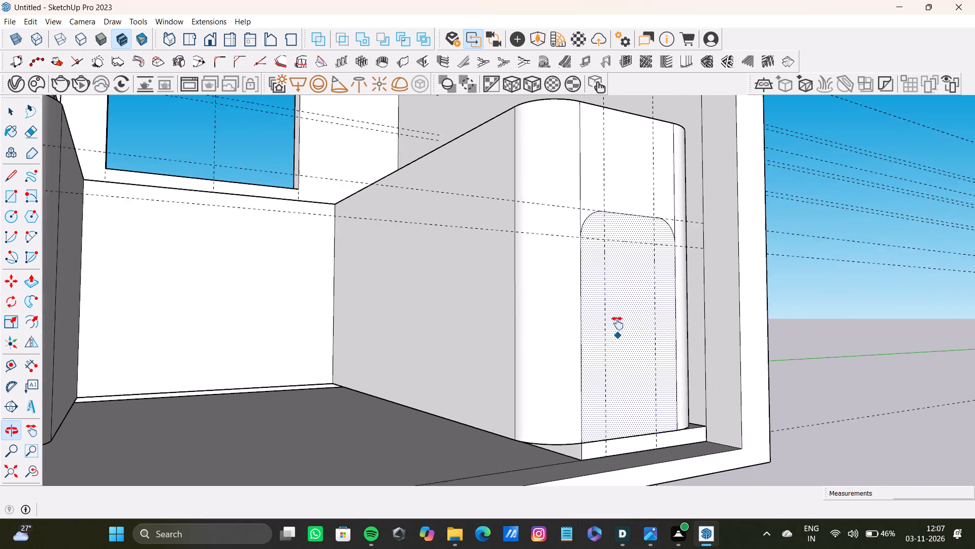
pyautogui.moveTo(617, 323); pyautogui.dragTo(630, 318, button='middle')
pyautogui.moveTo(623, 337); pyautogui.dragTo(593, 326)
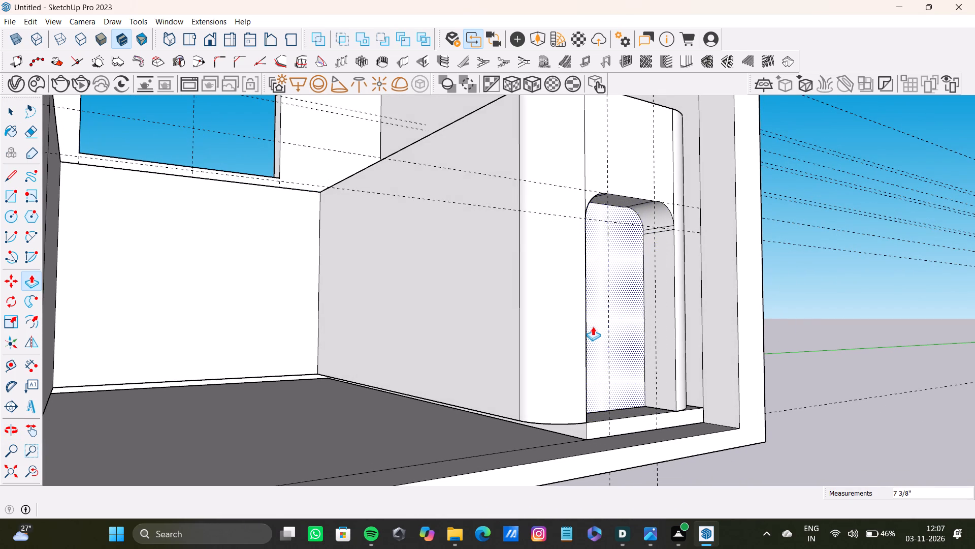
pyautogui.moveTo(593, 326); pyautogui.dragTo(590, 325)
# Inspect the new recess from several angles, especially the side wall where the rounded corner meets the vertical edge.
pyautogui.scroll(-4, 621, 359)
pyautogui.moveTo(623, 359); pyautogui.dragTo(527, 356, button='middle')
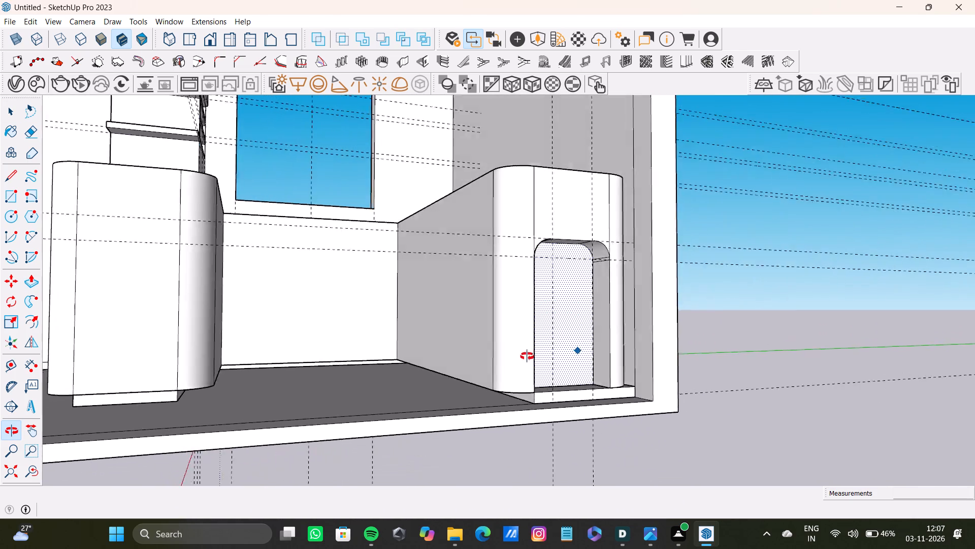
pyautogui.moveTo(527, 356); pyautogui.dragTo(545, 373, button='middle')
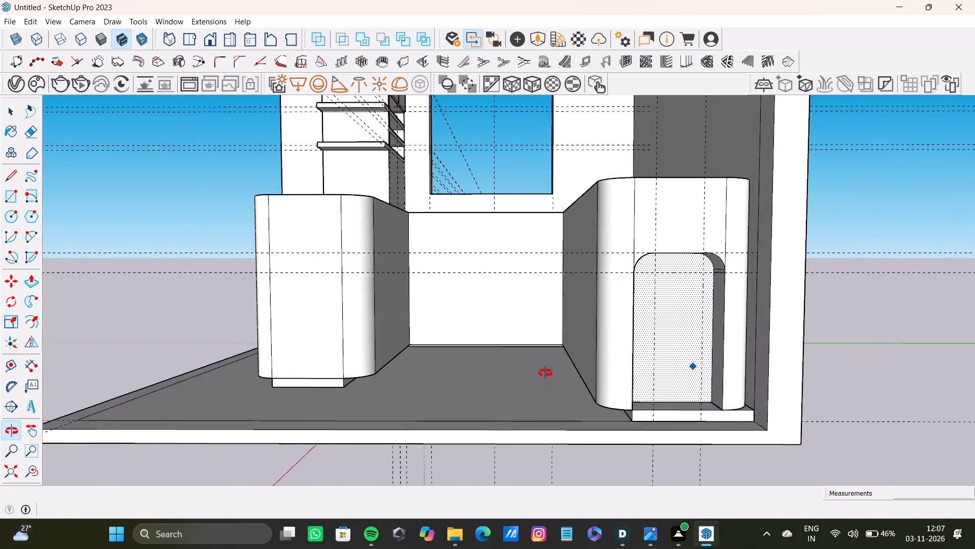
pyautogui.moveTo(545, 373); pyautogui.dragTo(531, 341, button='middle')
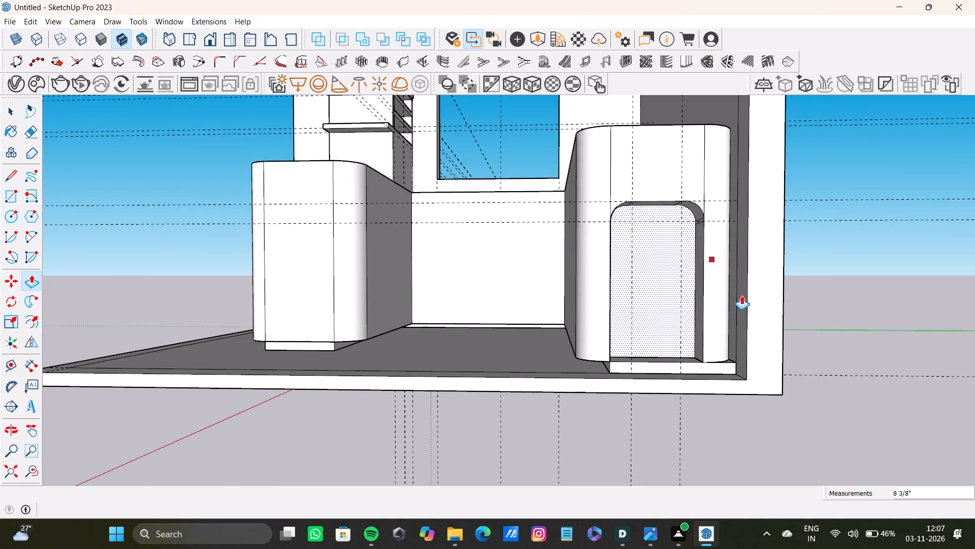
pyautogui.scroll(-4, 669, 271)
pyautogui.moveTo(662, 270); pyautogui.dragTo(752, 226, button='middle')
pyautogui.scroll(4, 727, 236)
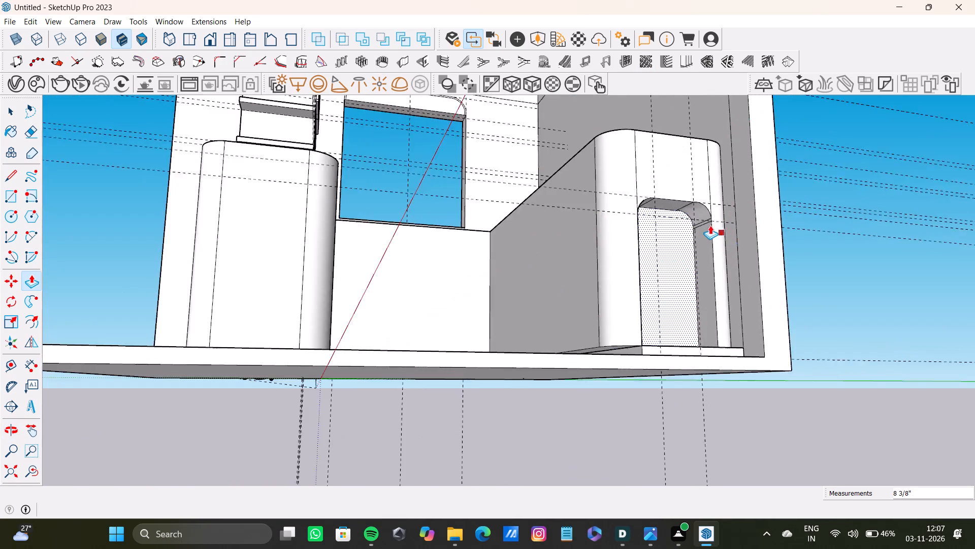
pyautogui.scroll(11, 710, 225)
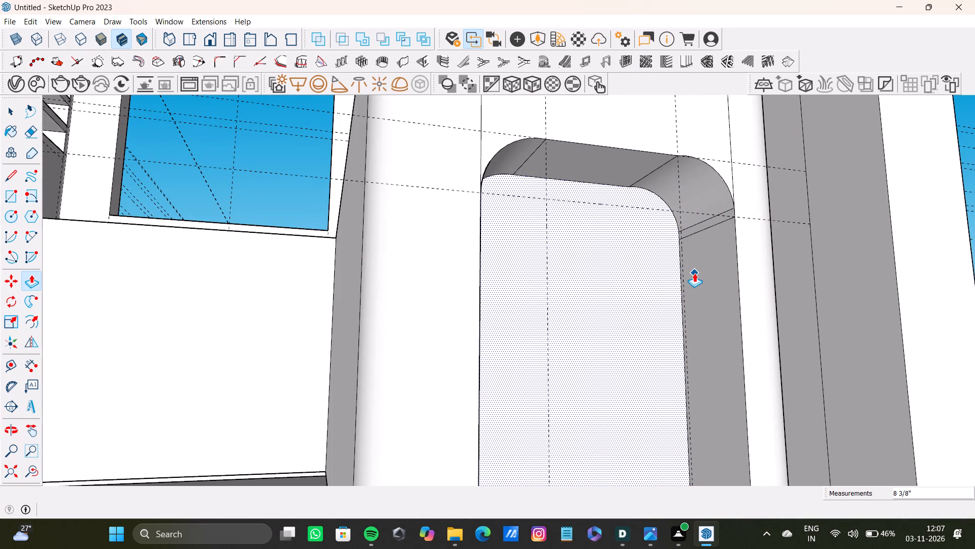
pyautogui.scroll(-3, 670, 299)
pyautogui.moveTo(662, 288); pyautogui.dragTo(742, 281, button='middle')
pyautogui.scroll(-1, 742, 281)
pyautogui.press('space')
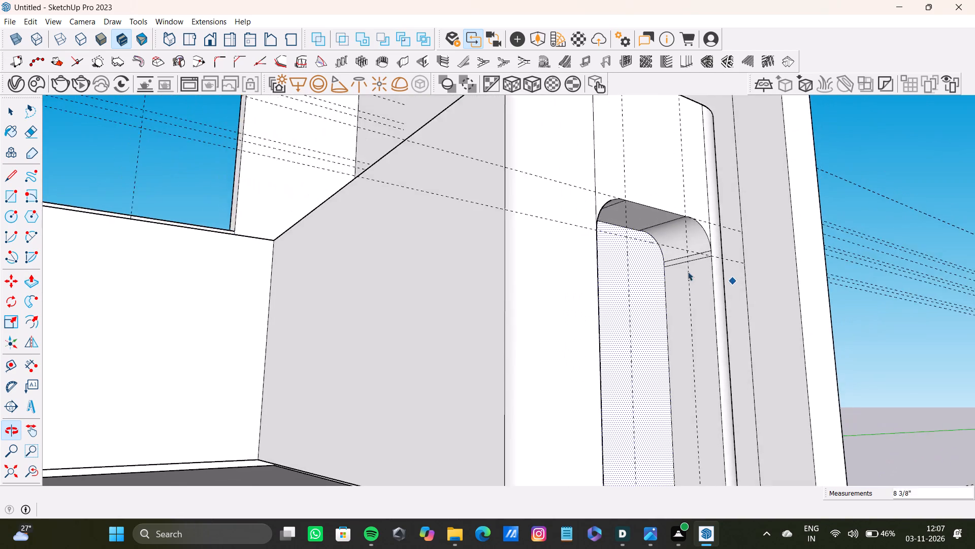
pyautogui.scroll(6, 689, 268)
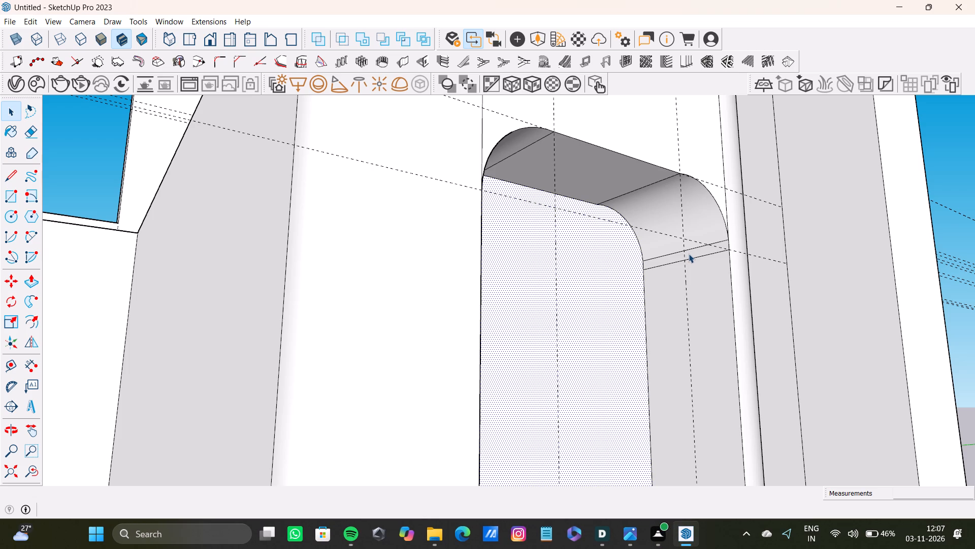
pyautogui.scroll(-13, 645, 270)
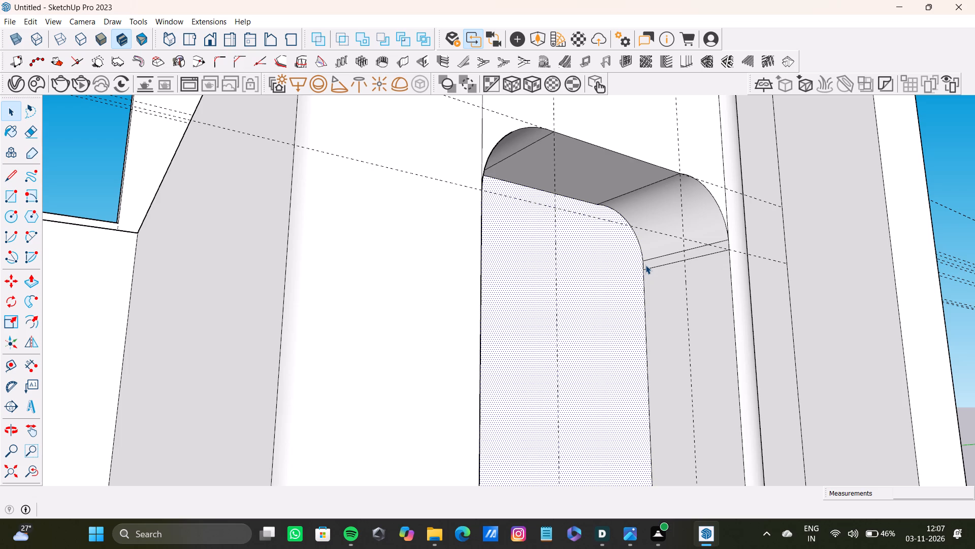
pyautogui.scroll(-2, 645, 265)
pyautogui.keyDown('shift'); pyautogui.moveTo(645, 266); pyautogui.dragTo(643, 271, button='middle'); pyautogui.keyUp('shift')
pyautogui.keyDown('shift'); pyautogui.scroll(-7, 644, 269); pyautogui.keyUp('shift')
pyautogui.keyDown('shift'); pyautogui.moveTo(642, 275); pyautogui.dragTo(624, 207, button='middle'); pyautogui.keyUp('shift')
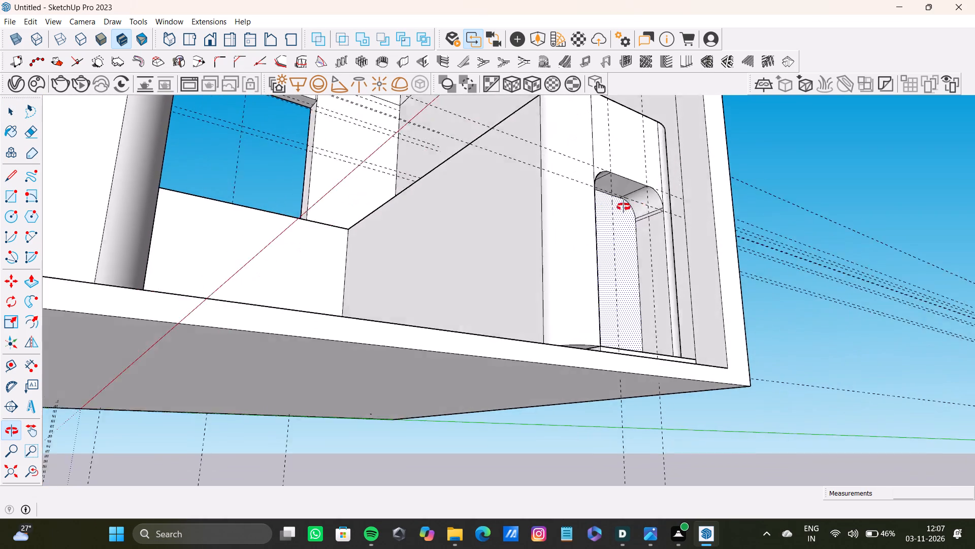
pyautogui.keyDown('shift'); pyautogui.moveTo(624, 207); pyautogui.dragTo(624, 226, button='middle'); pyautogui.keyUp('shift')
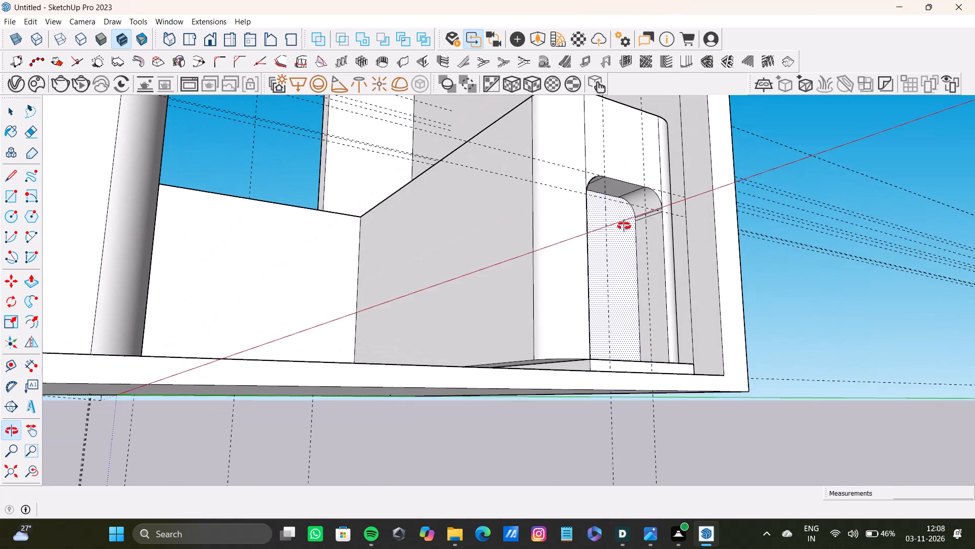
pyautogui.keyDown('shift'); pyautogui.moveTo(624, 226); pyautogui.dragTo(581, 256, button='middle'); pyautogui.keyUp('shift')
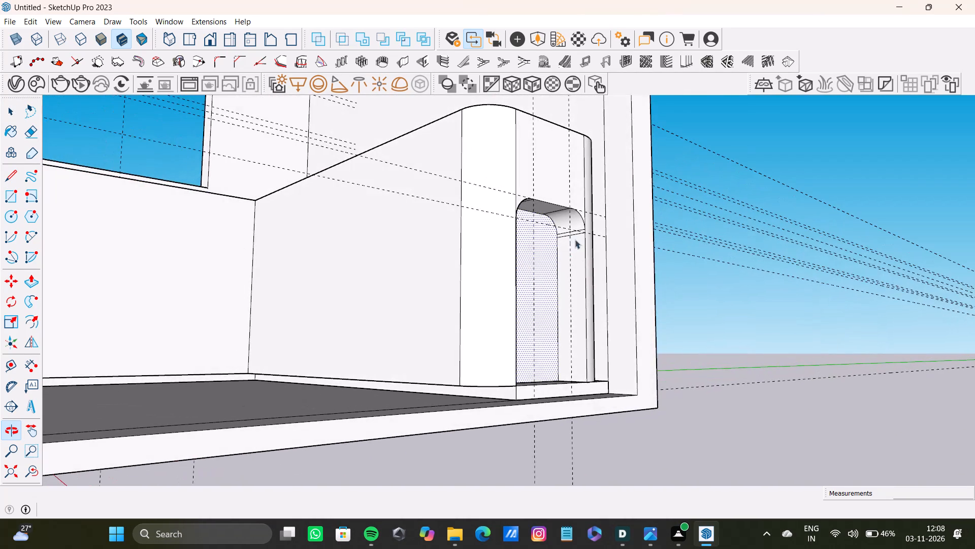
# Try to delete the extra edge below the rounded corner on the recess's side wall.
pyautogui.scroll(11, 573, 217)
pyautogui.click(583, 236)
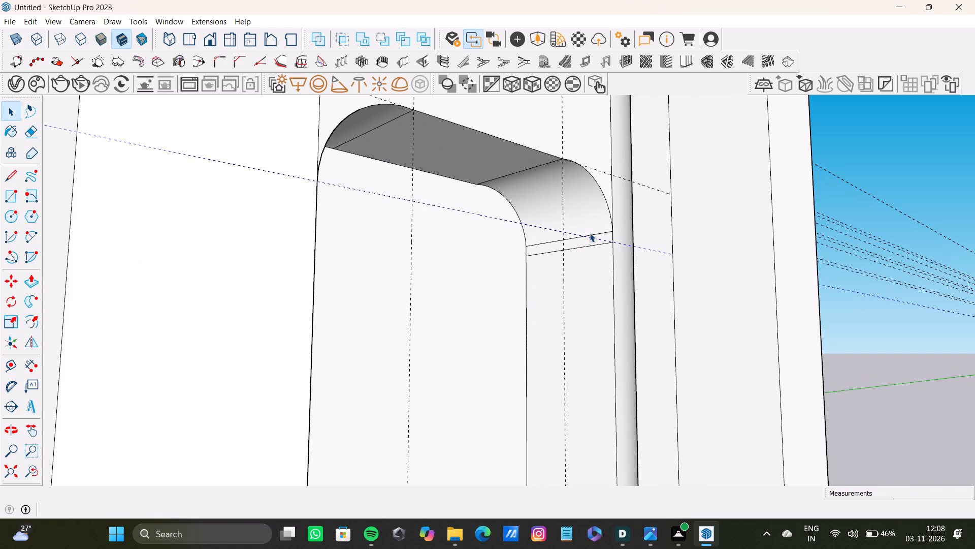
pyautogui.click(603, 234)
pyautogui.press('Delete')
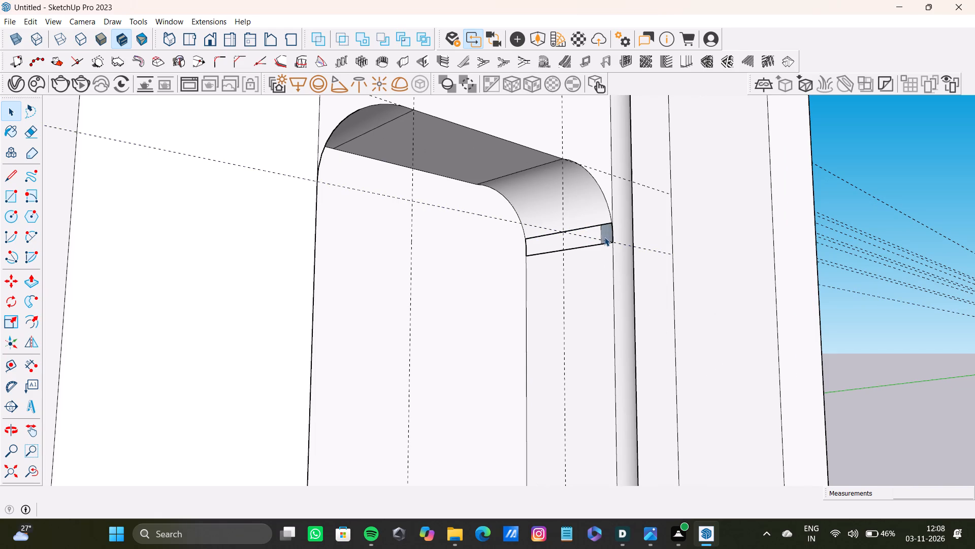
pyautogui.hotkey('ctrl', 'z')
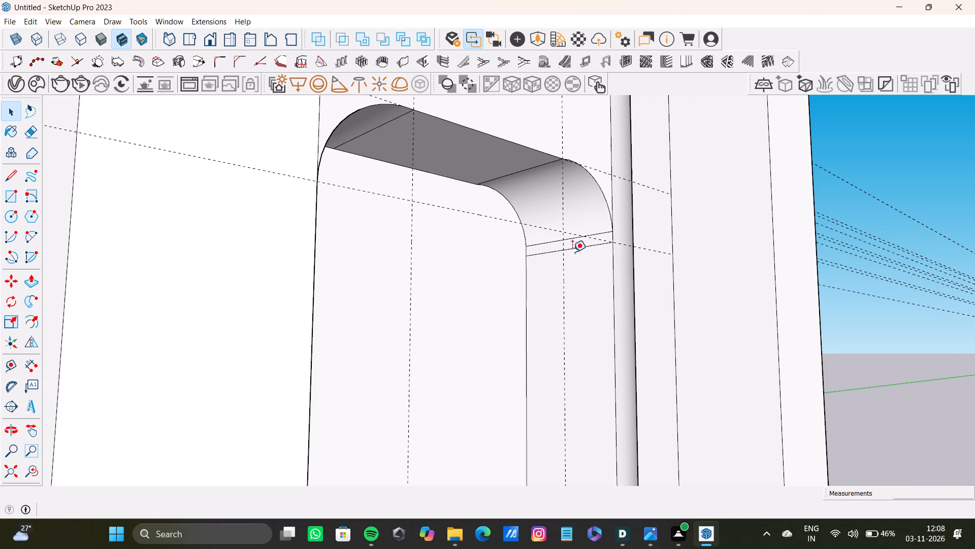
# Place a guide 9 1/4" below the edge on the recess's side wall and another 1 5/16" below that guide.
pyautogui.press('t')
pyautogui.scroll(-3, 587, 245)
pyautogui.keyDown('shift'); pyautogui.moveTo(588, 263); pyautogui.dragTo(587, 254, button='middle'); pyautogui.keyUp('shift')
pyautogui.click(582, 237)
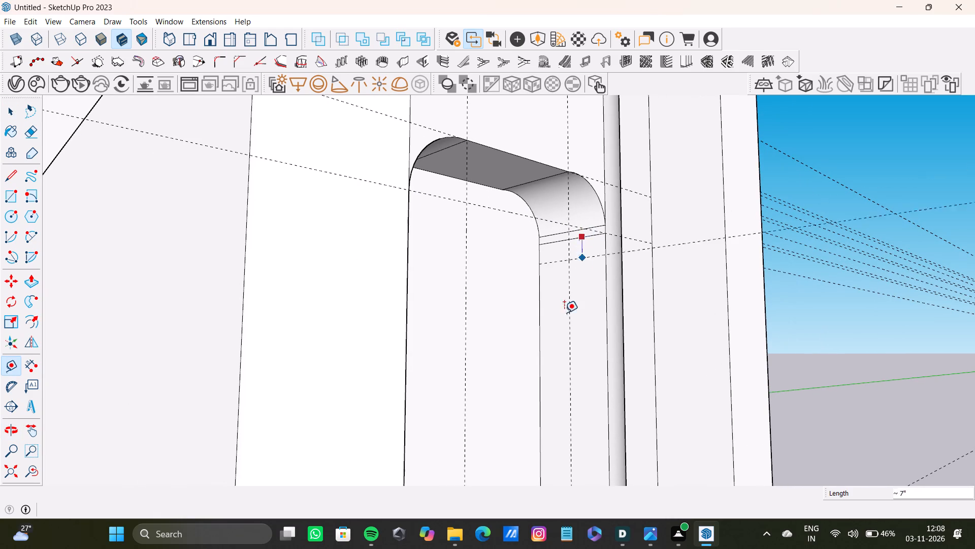
pyautogui.click(594, 334)
pyautogui.click(590, 334)
pyautogui.click(596, 349)
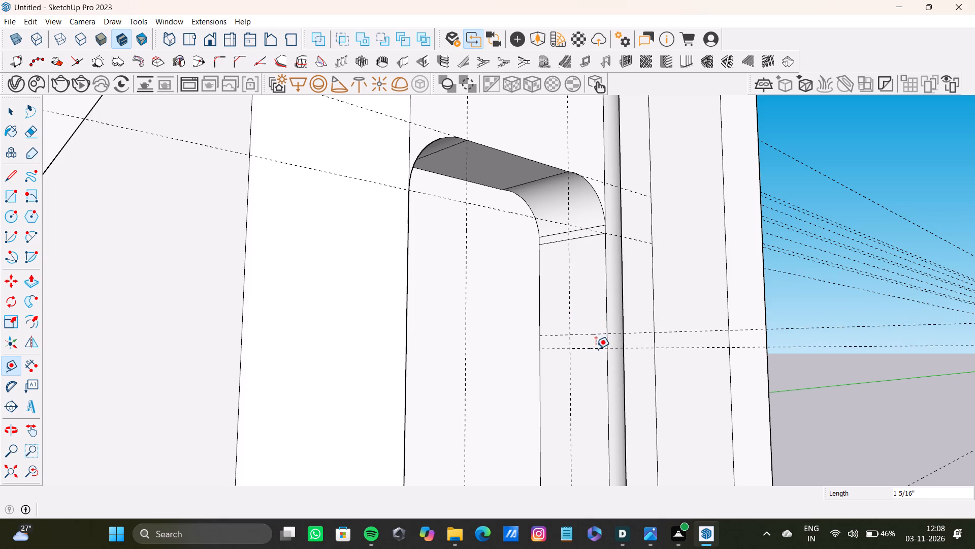
# Draw a 1 5/16" by 8 3/8" rectangle between the two guides across the recess's side wall.
pyautogui.press('r')
pyautogui.scroll(7, 581, 344)
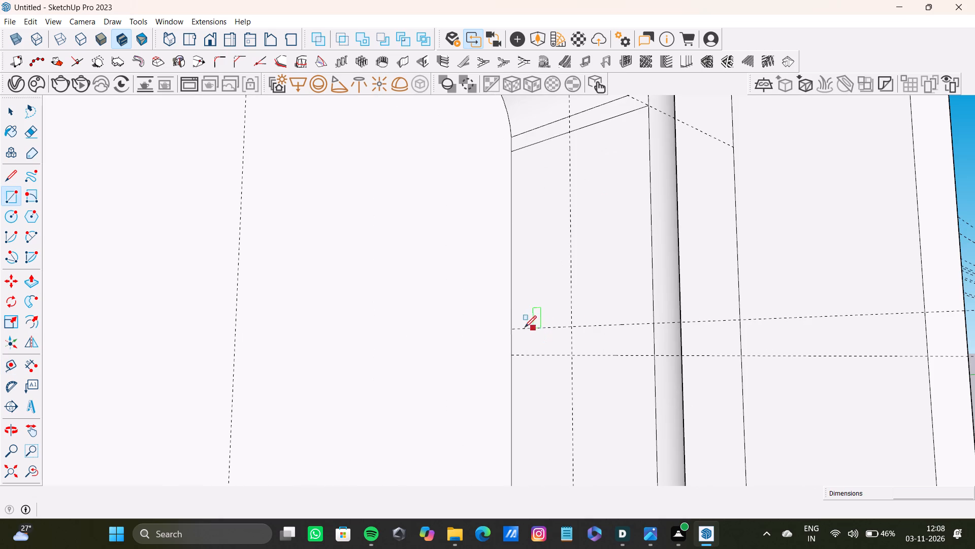
pyautogui.click(514, 329)
pyautogui.click(655, 356)
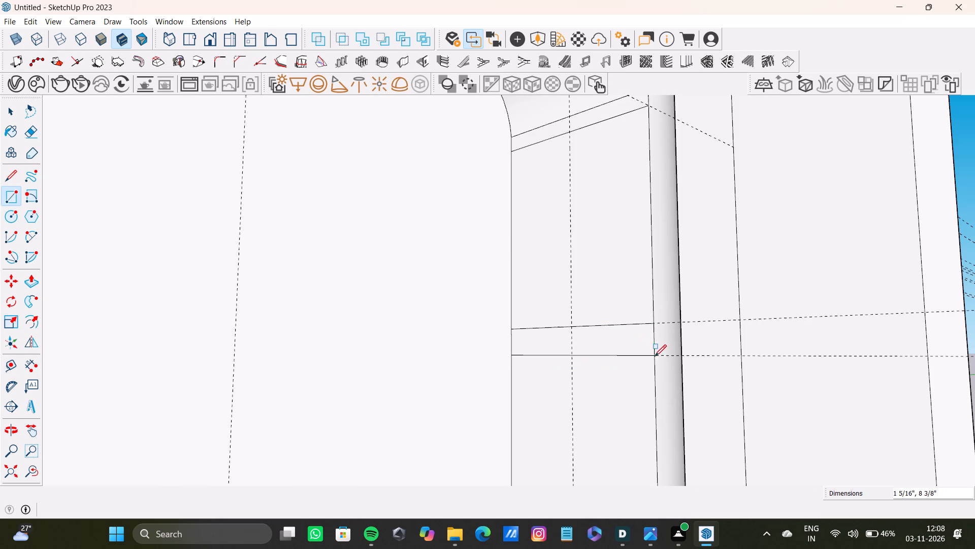
# Extrude the rectangle across the full width of the recess to the opposite side wall as a shelf.
pyautogui.press('space')
pyautogui.click(629, 338)
pyautogui.press('p')
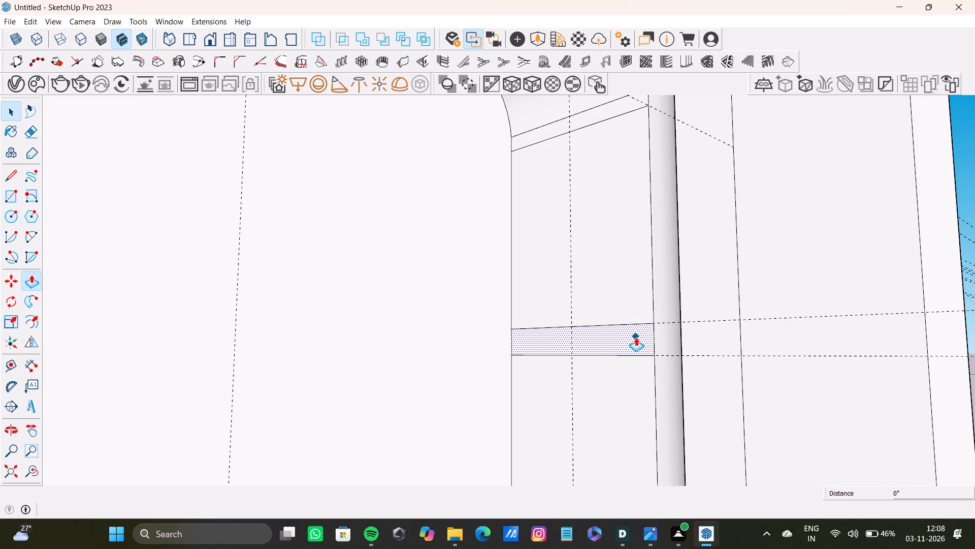
pyautogui.moveTo(636, 337); pyautogui.dragTo(410, 361)
pyautogui.scroll(-7, 407, 360)
pyautogui.moveTo(407, 350); pyautogui.dragTo(434, 391, button='middle')
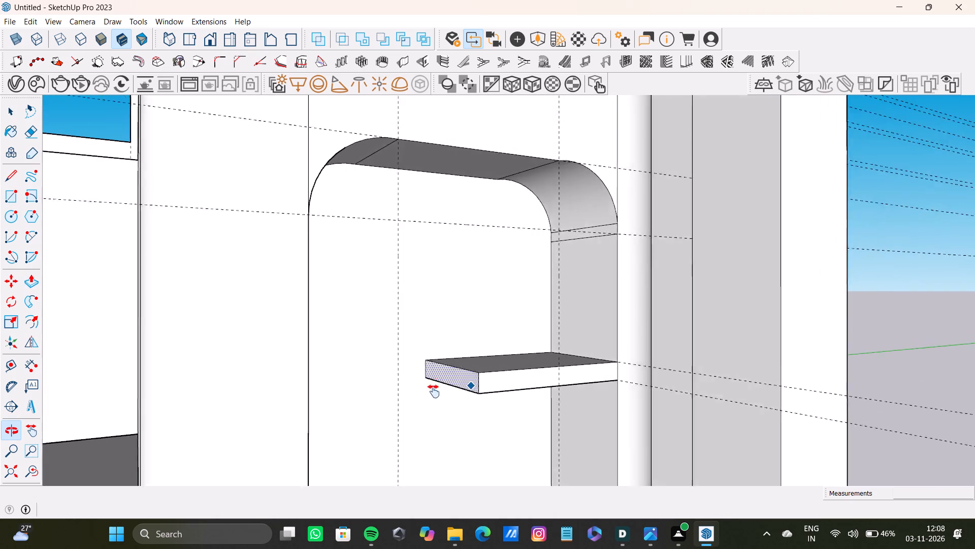
pyautogui.moveTo(434, 391); pyautogui.dragTo(405, 364, button='middle')
pyautogui.scroll(4, 474, 332)
pyautogui.moveTo(563, 298); pyautogui.dragTo(359, 278)
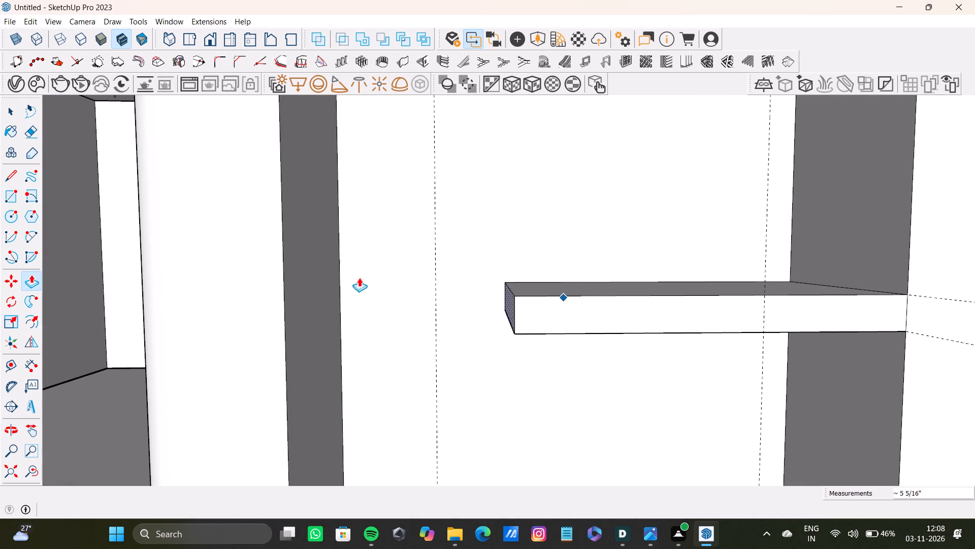
pyautogui.moveTo(359, 278); pyautogui.dragTo(295, 281)
# Extend the underside of the recess shelf downward by about 7 11/16".
pyautogui.scroll(-15, 377, 299)
pyautogui.scroll(1, 372, 299)
pyautogui.moveTo(372, 299); pyautogui.dragTo(417, 234, button='middle')
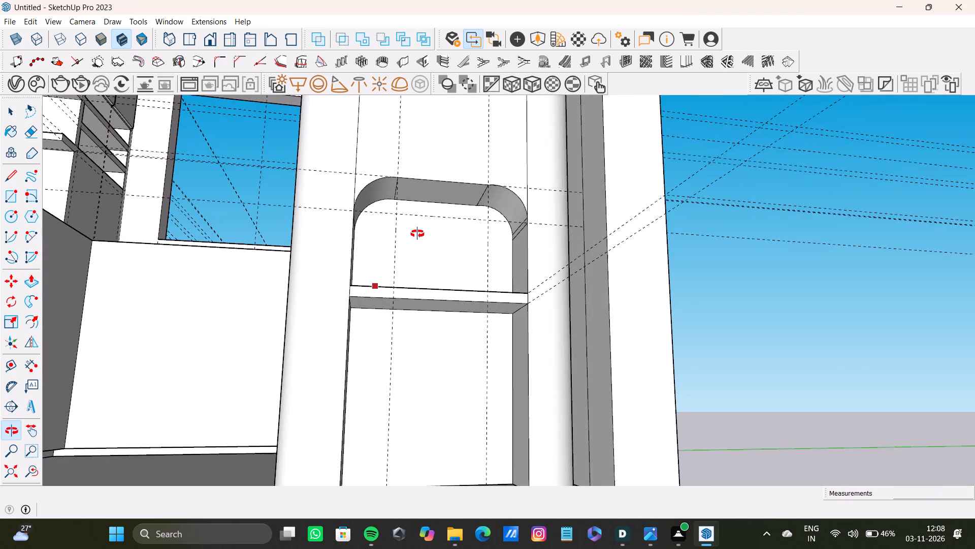
pyautogui.moveTo(417, 234); pyautogui.dragTo(413, 237, button='middle')
pyautogui.scroll(-5, 430, 328)
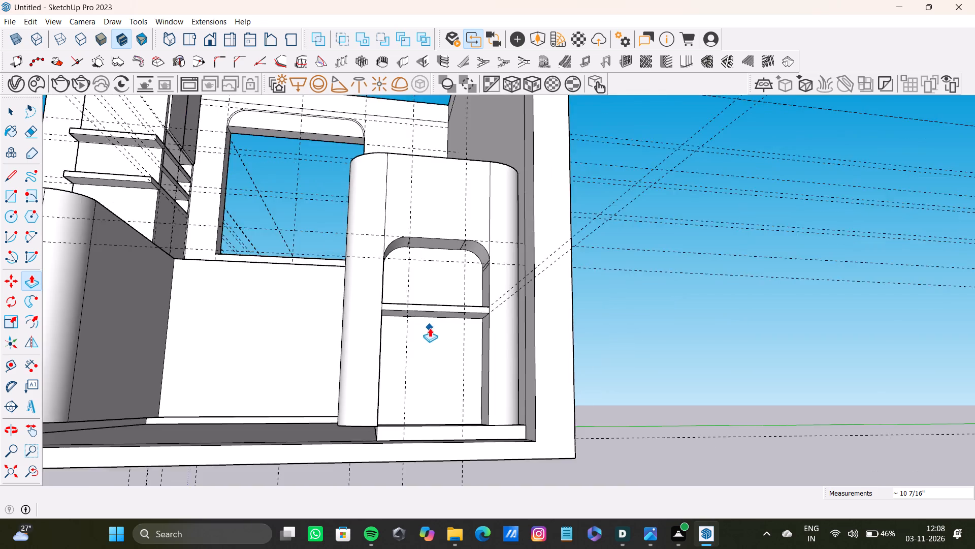
pyautogui.moveTo(430, 328); pyautogui.dragTo(473, 330, button='middle')
pyautogui.press('space')
pyautogui.press('t')
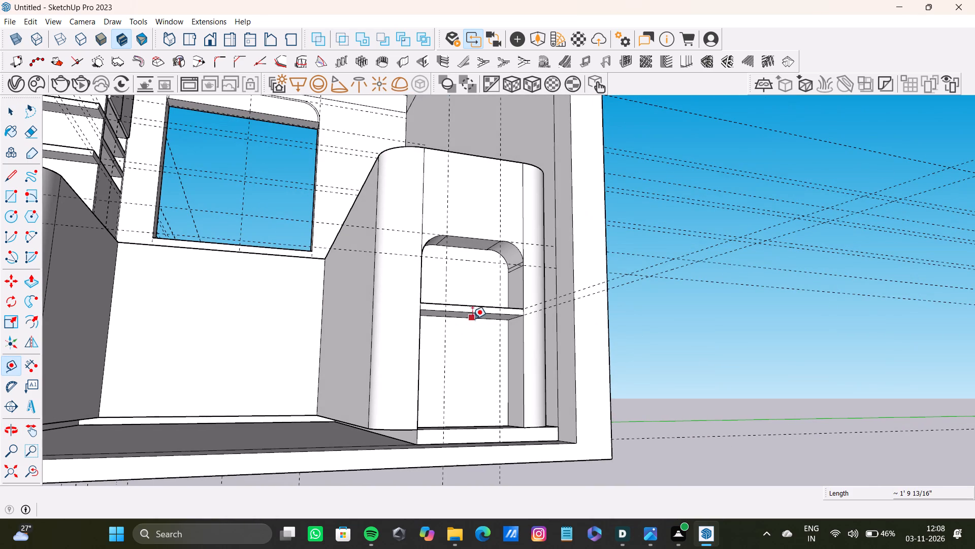
pyautogui.scroll(4, 469, 332)
pyautogui.moveTo(469, 328); pyautogui.dragTo(473, 313, button='middle')
pyautogui.press('space')
pyautogui.click(471, 308)
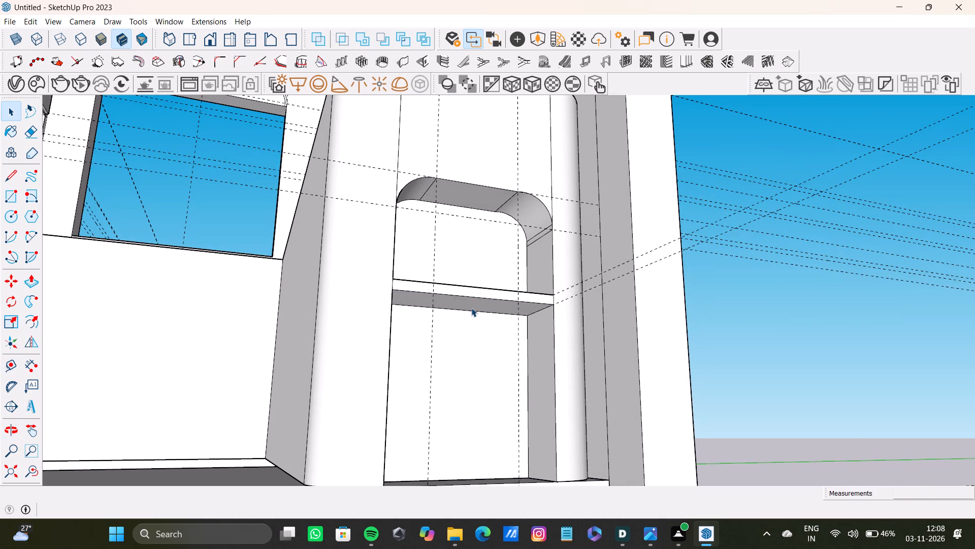
pyautogui.press('p')
pyautogui.moveTo(471, 308); pyautogui.dragTo(472, 363)
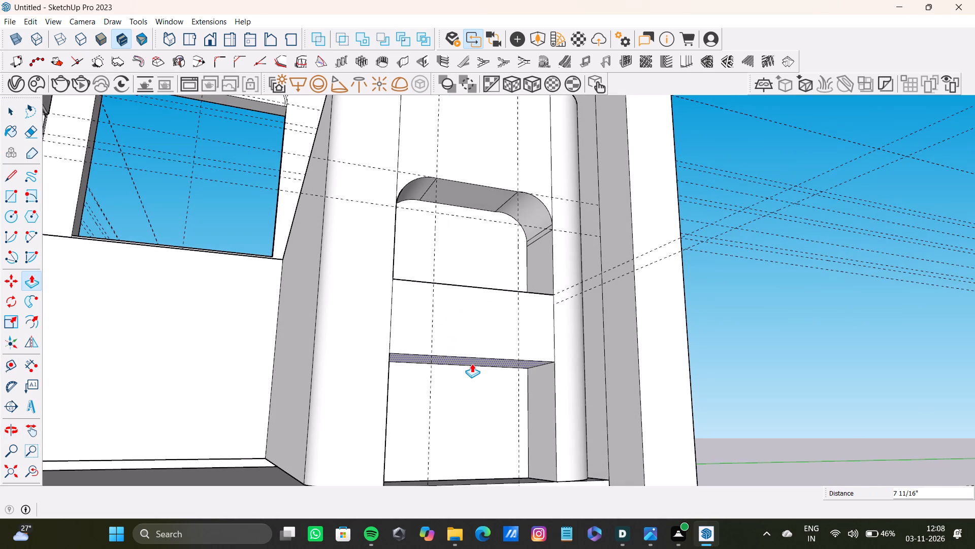
pyautogui.moveTo(472, 363); pyautogui.dragTo(472, 364)
# Push the top face of the recess shelf down by about 5".
pyautogui.scroll(-4, 464, 314)
pyautogui.moveTo(464, 310); pyautogui.dragTo(443, 458, button='middle')
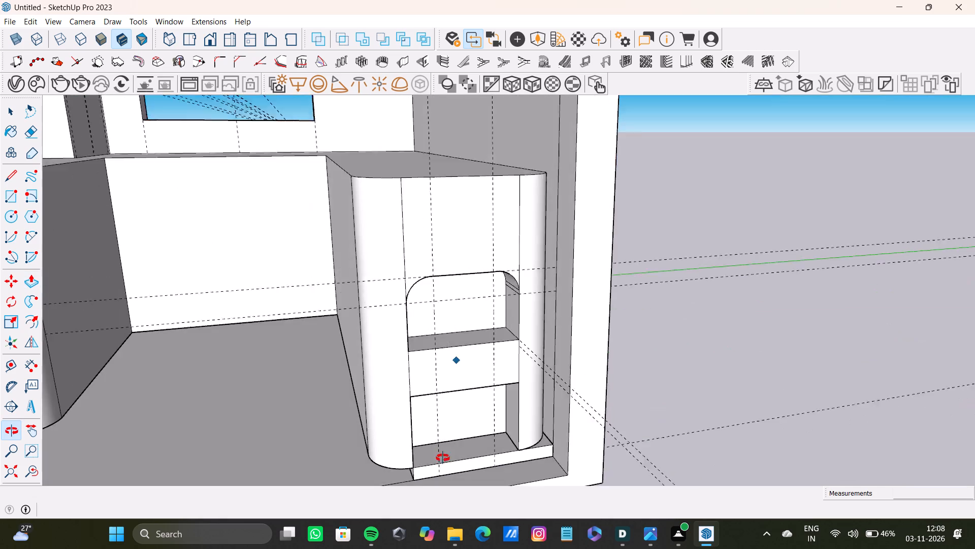
pyautogui.moveTo(443, 458); pyautogui.dragTo(444, 450, button='middle')
pyautogui.scroll(4, 460, 370)
pyautogui.press('space')
pyautogui.click(451, 347)
pyautogui.press('p')
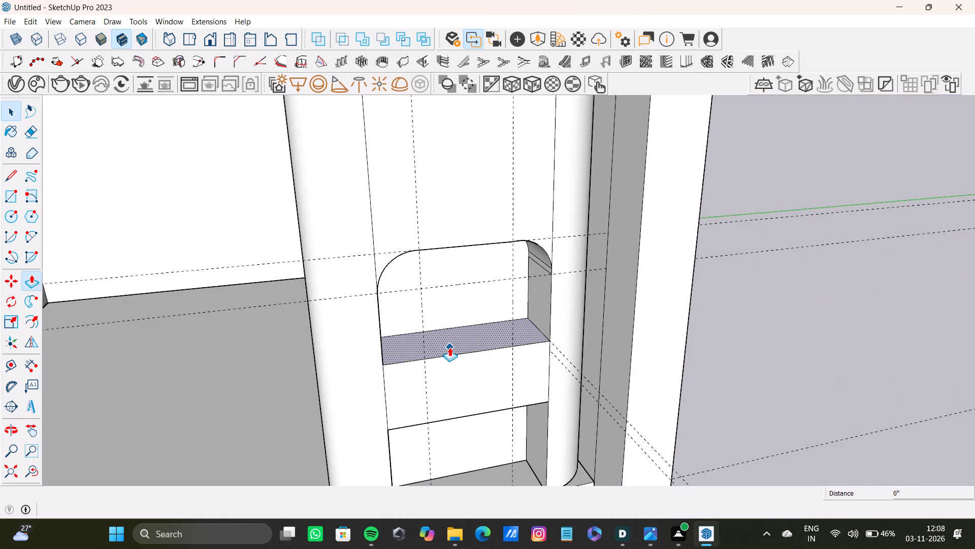
pyautogui.moveTo(449, 348); pyautogui.dragTo(452, 382)
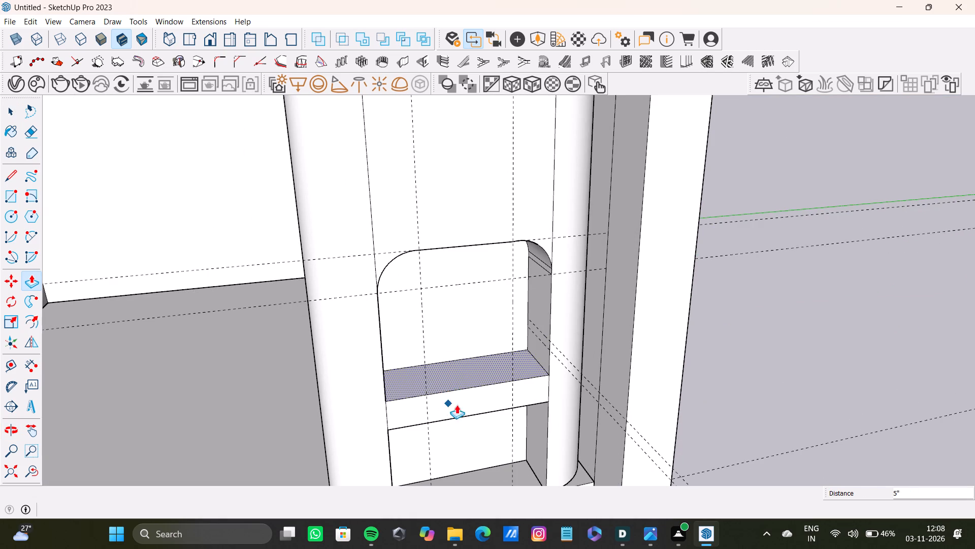
# Push the underside of the recess shelf up by about 2 1/4" to thin the shelf.
pyautogui.moveTo(476, 411); pyautogui.dragTo(454, 267, button='middle')
pyautogui.scroll(8, 462, 342)
pyautogui.scroll(-4, 474, 374)
pyautogui.moveTo(474, 374); pyautogui.dragTo(468, 295, button='middle')
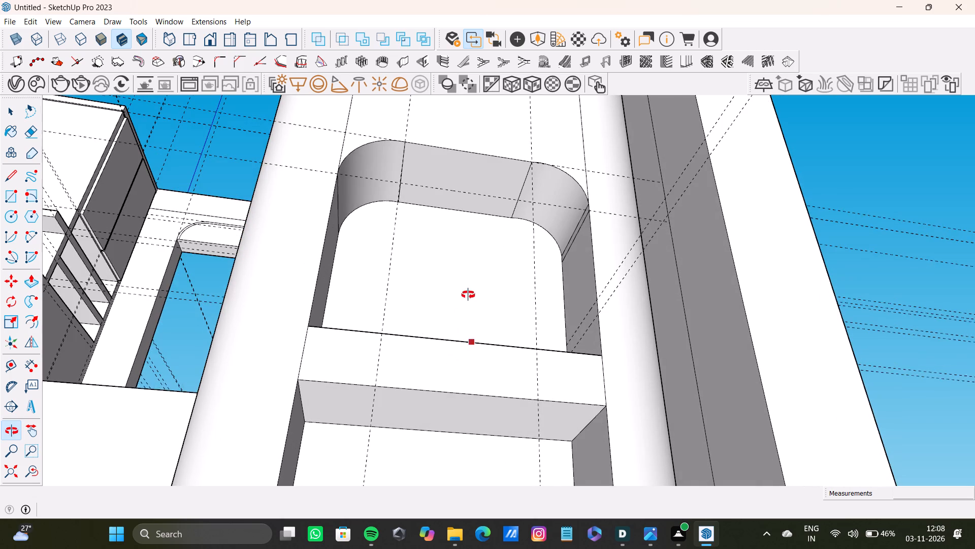
pyautogui.moveTo(468, 295); pyautogui.dragTo(467, 295, button='middle')
pyautogui.press('space')
pyautogui.click(450, 396)
pyautogui.press('p')
pyautogui.moveTo(458, 384); pyautogui.dragTo(457, 364)
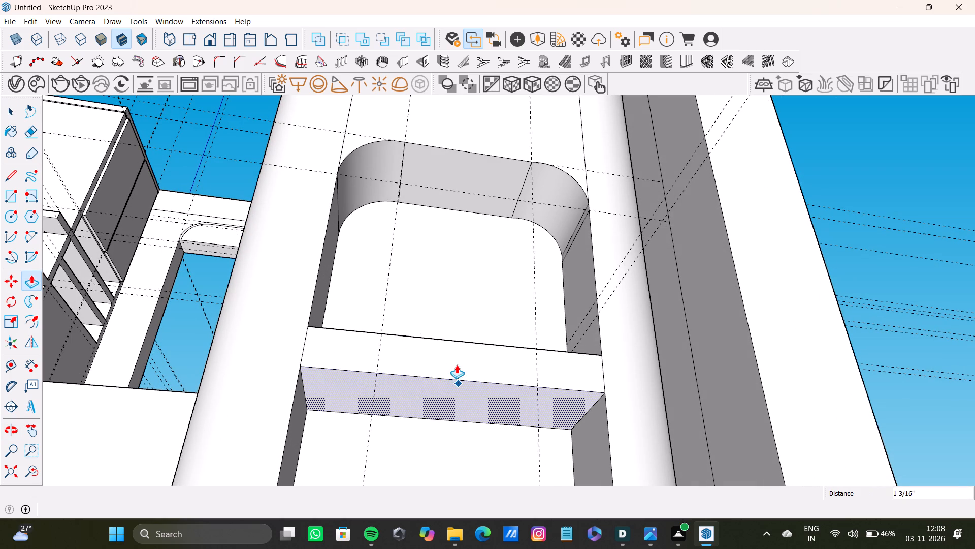
pyautogui.moveTo(457, 364); pyautogui.dragTo(456, 355)
# Examine the recess and its shelf from below and above, together with the opposite cabinet's rounded end.
pyautogui.scroll(-12, 452, 363)
pyautogui.moveTo(448, 355); pyautogui.dragTo(603, 408, button='middle')
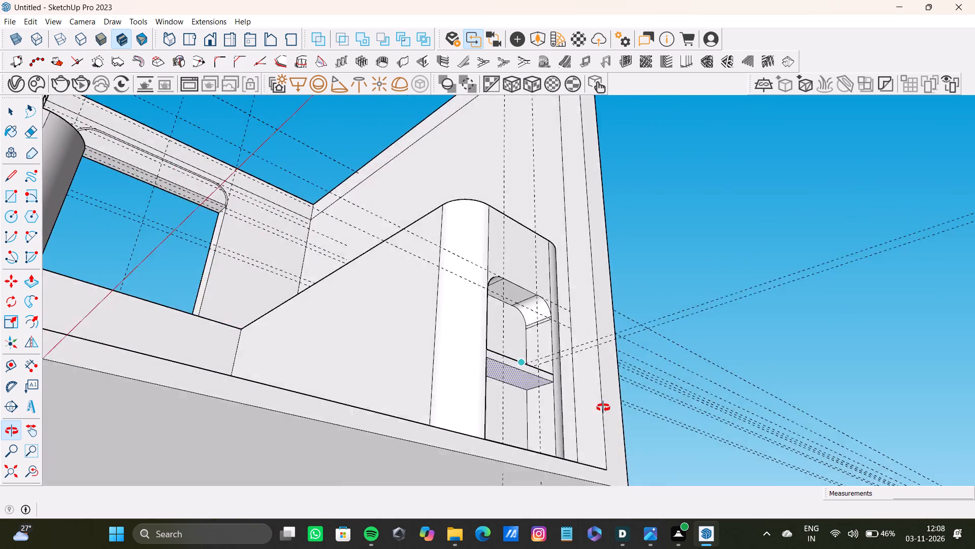
pyautogui.moveTo(603, 408); pyautogui.dragTo(496, 348, button='middle')
pyautogui.scroll(-1, 589, 308)
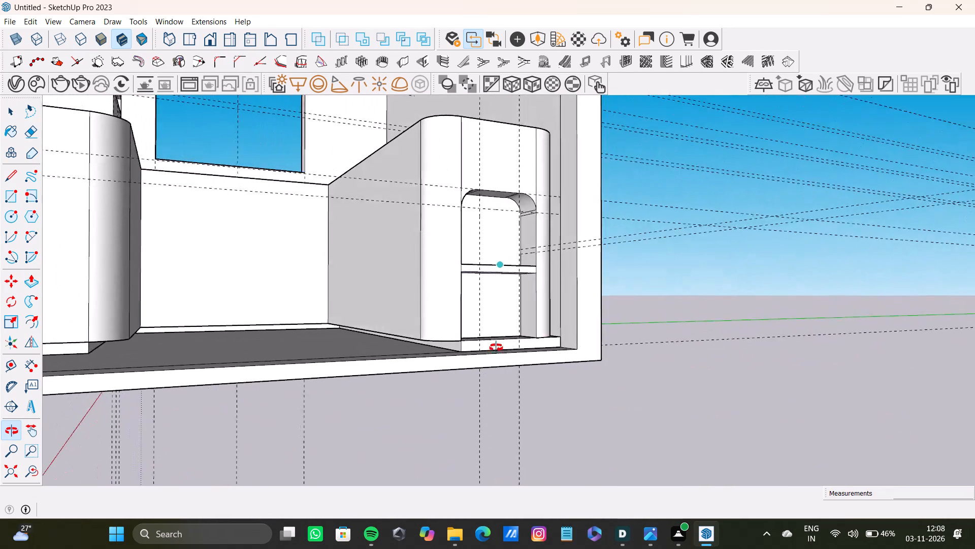
pyautogui.moveTo(496, 348); pyautogui.dragTo(493, 354, button='middle')
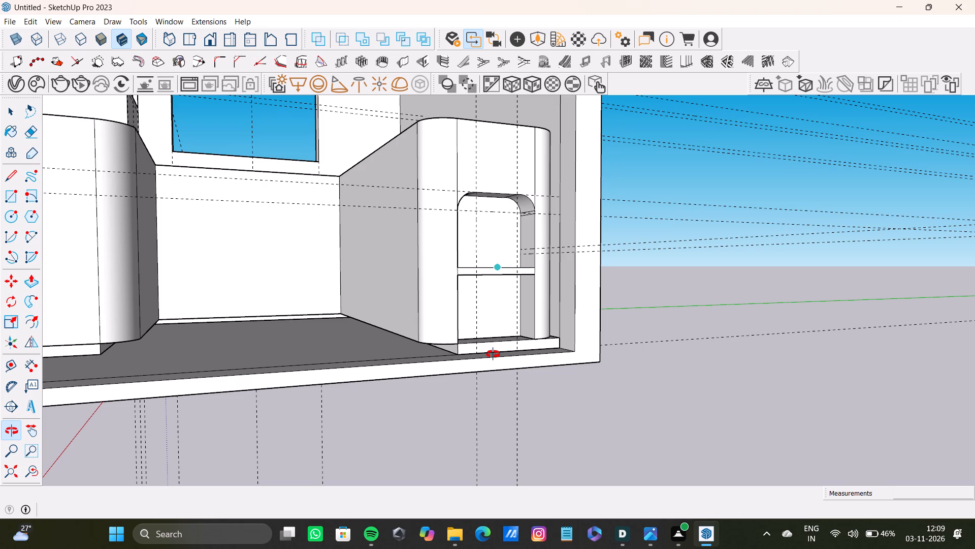
pyautogui.moveTo(493, 354); pyautogui.dragTo(665, 393, button='middle')
pyautogui.moveTo(665, 393); pyautogui.dragTo(622, 284, button='middle')
pyautogui.scroll(4, 617, 287)
pyautogui.scroll(3, 546, 285)
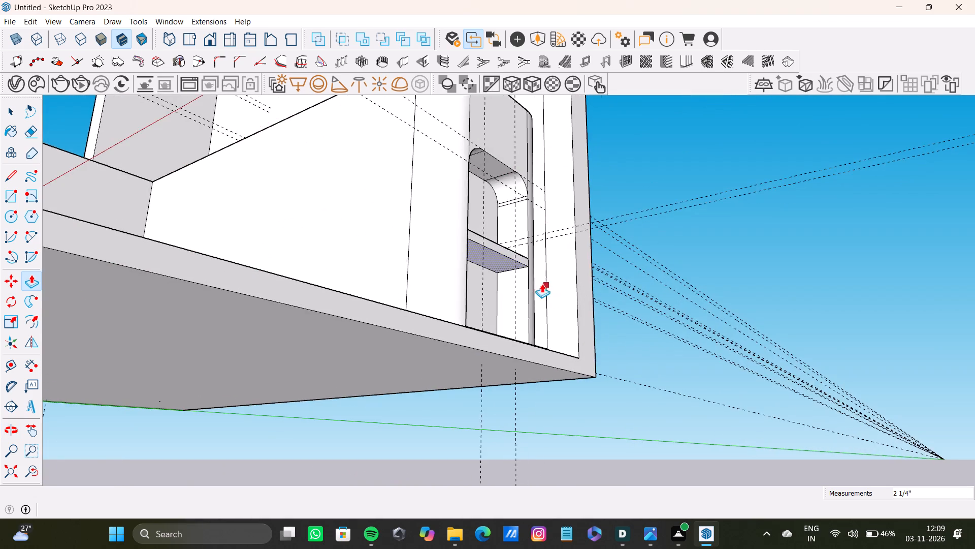
pyautogui.scroll(-12, 536, 281)
pyautogui.moveTo(439, 222); pyautogui.dragTo(389, 385, button='middle')
pyautogui.scroll(5, 219, 265)
pyautogui.scroll(-3, 229, 252)
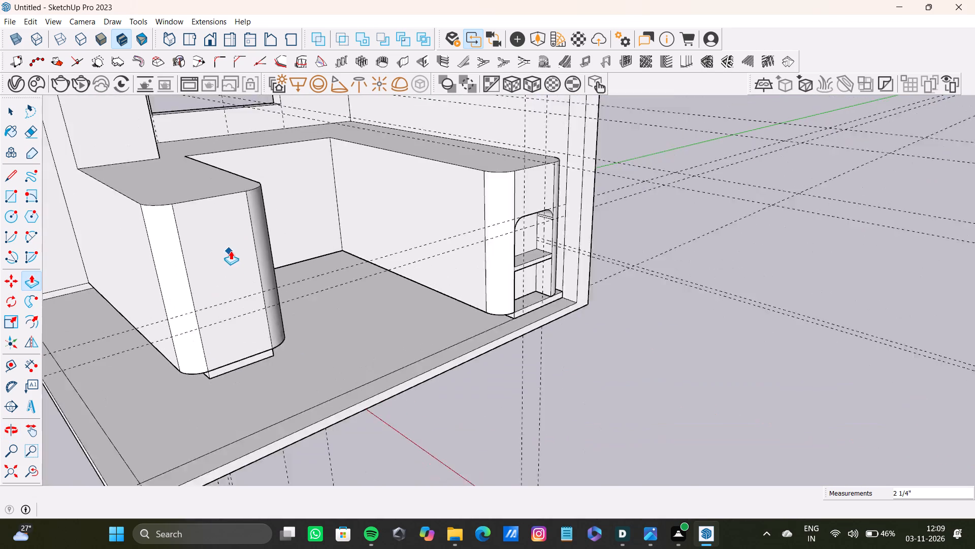
pyautogui.scroll(-5, 231, 251)
pyautogui.moveTo(255, 255); pyautogui.dragTo(308, 332, button='middle')
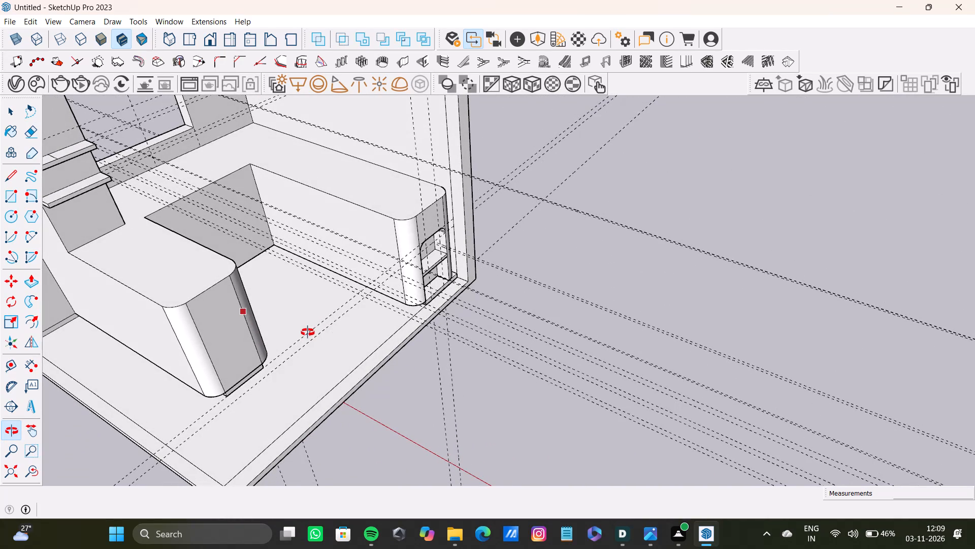
pyautogui.moveTo(308, 332); pyautogui.dragTo(305, 332, button='middle')
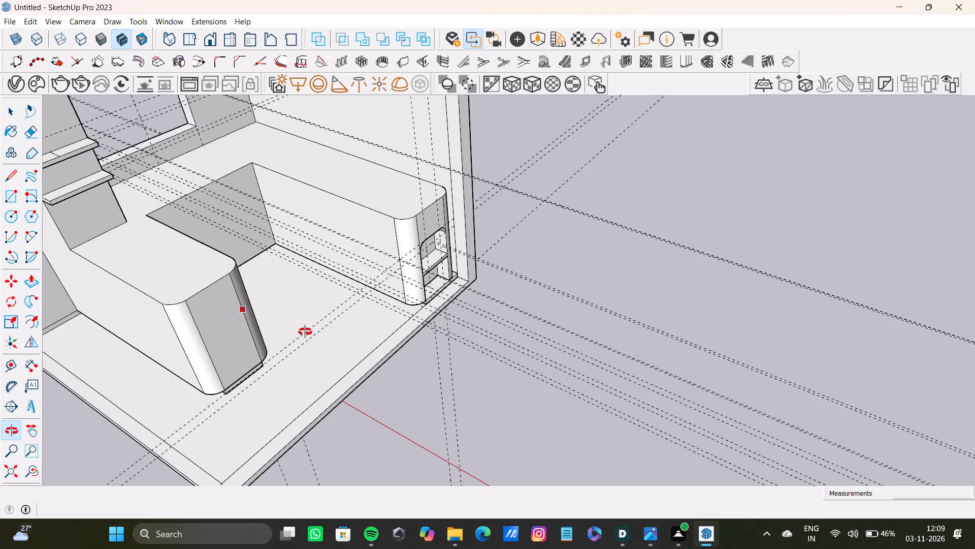
pyautogui.moveTo(305, 332); pyautogui.dragTo(306, 328, button='middle')
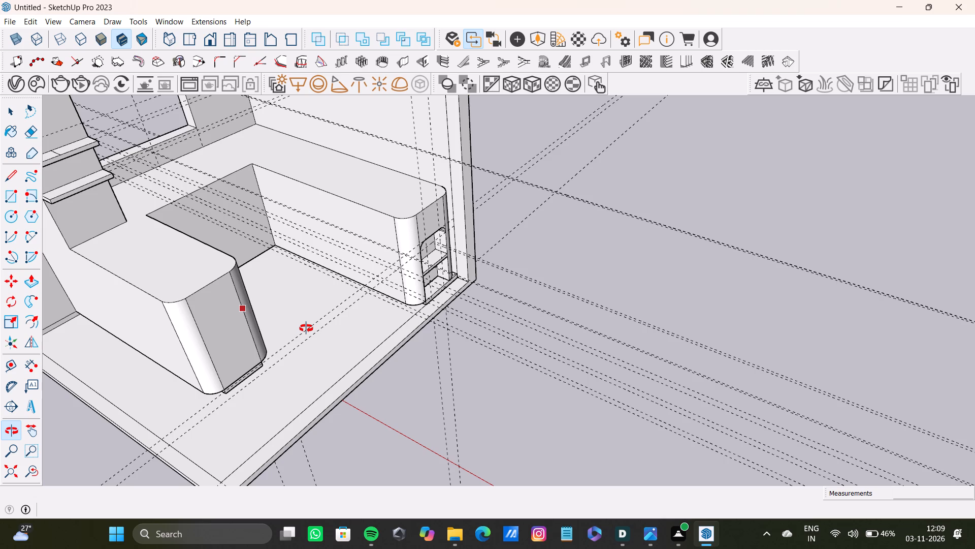
pyautogui.moveTo(306, 328); pyautogui.dragTo(309, 316, button='middle')
pyautogui.moveTo(309, 316); pyautogui.dragTo(310, 311, button='middle')
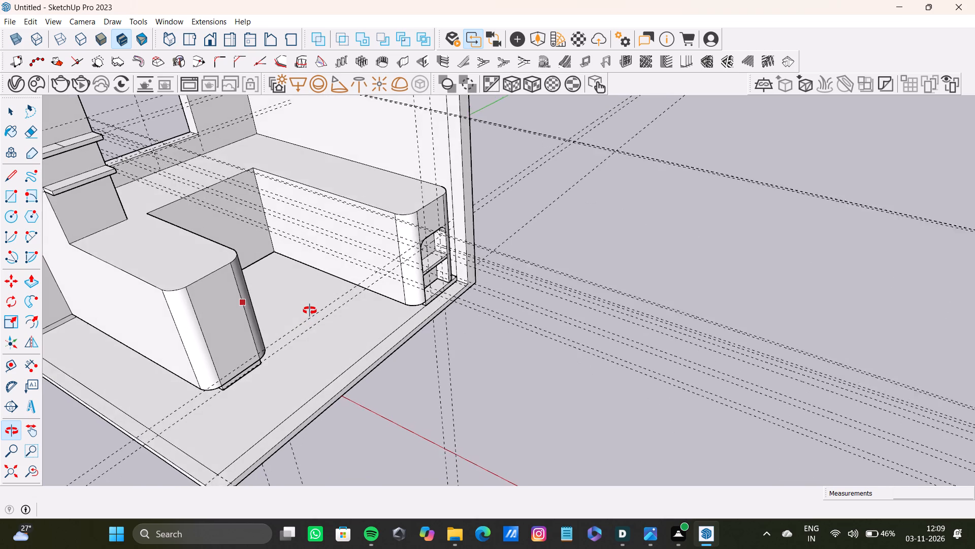
pyautogui.moveTo(310, 311); pyautogui.dragTo(311, 306, button='middle')
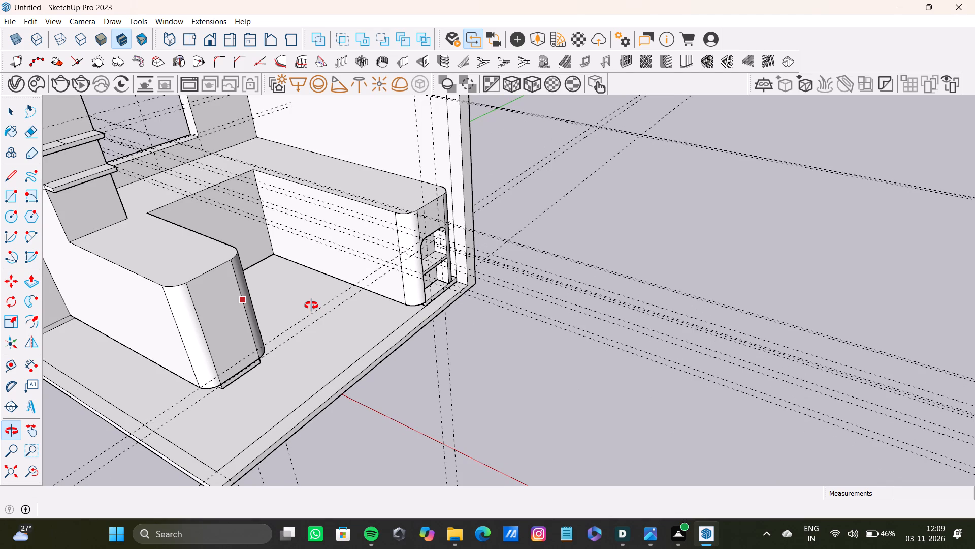
# Delete the stray line across the top face of the tall box's upper side shelf.
pyautogui.moveTo(311, 306); pyautogui.dragTo(270, 268, button='middle')
pyautogui.scroll(-5, 276, 266)
pyautogui.keyDown('shift'); pyautogui.moveTo(288, 267); pyautogui.dragTo(317, 277, button='middle'); pyautogui.keyUp('shift')
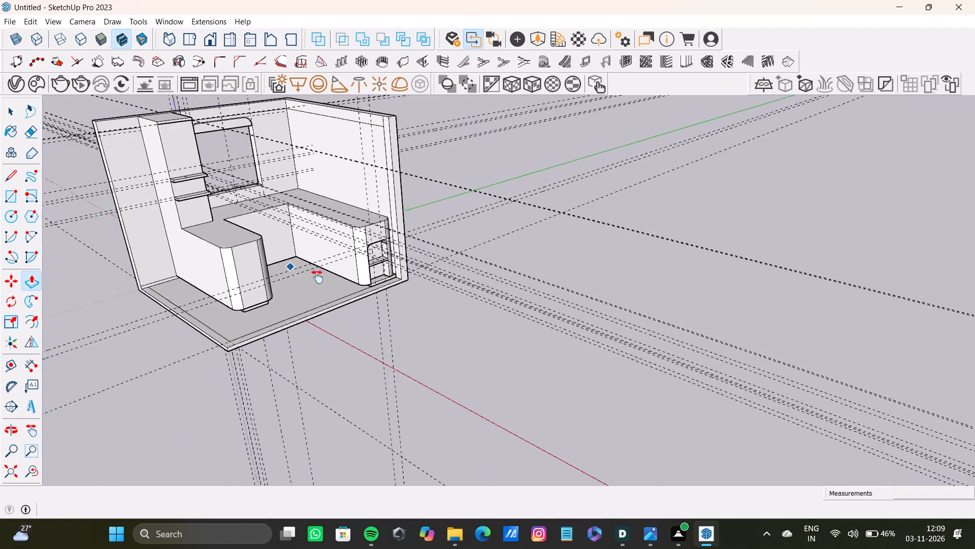
pyautogui.keyDown('shift'); pyautogui.moveTo(317, 277); pyautogui.dragTo(272, 265, button='middle'); pyautogui.keyUp('shift')
pyautogui.scroll(12, 368, 231)
pyautogui.scroll(-4, 416, 210)
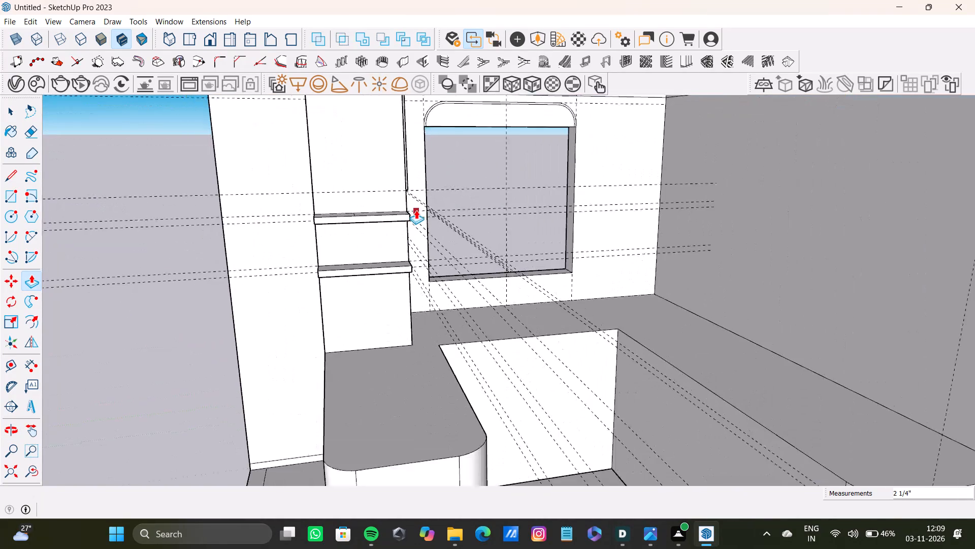
pyautogui.scroll(-3, 416, 210)
pyautogui.moveTo(416, 211); pyautogui.dragTo(362, 328, button='middle')
pyautogui.press('space')
pyautogui.scroll(17, 406, 225)
pyautogui.press('space')
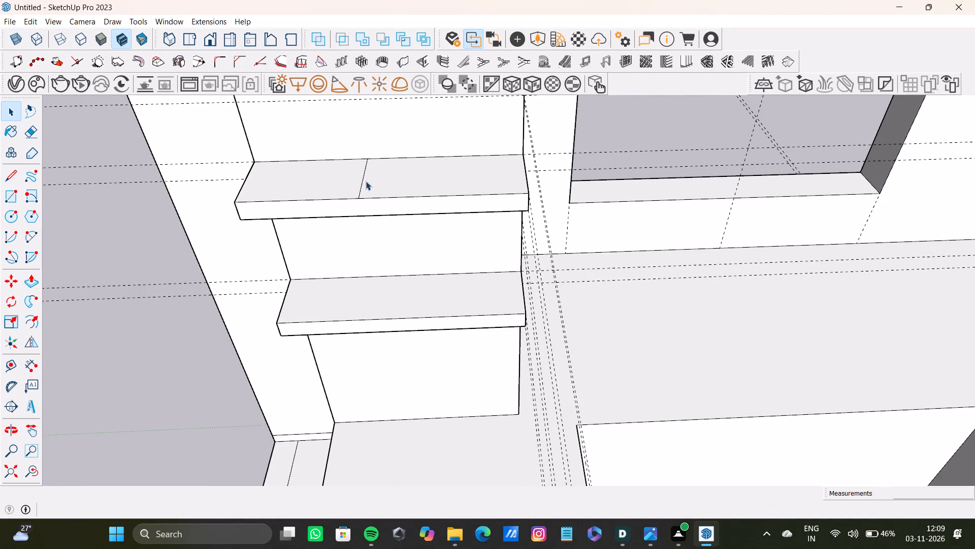
pyautogui.click(363, 189)
pyautogui.press('Delete')
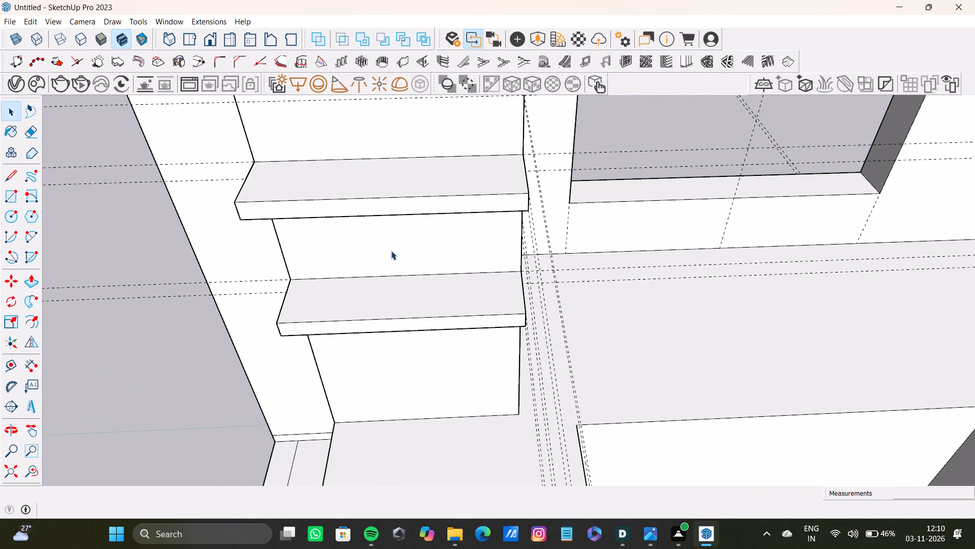
# Examine the whole room model, its cabinets and the tall shelved box from the front and from above.
pyautogui.scroll(-20, 393, 259)
pyautogui.scroll(-1, 393, 259)
pyautogui.moveTo(392, 285); pyautogui.dragTo(418, 170, button='middle')
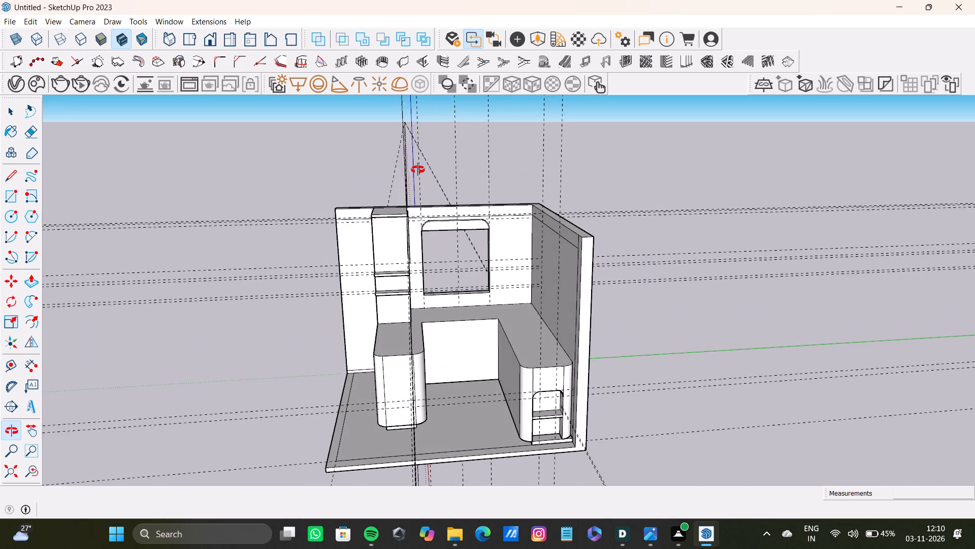
pyautogui.moveTo(418, 170); pyautogui.dragTo(395, 168, button='middle')
pyautogui.scroll(-4, 389, 220)
pyautogui.keyDown('shift'); pyautogui.moveTo(389, 237); pyautogui.dragTo(508, 211, button='middle'); pyautogui.keyUp('shift')
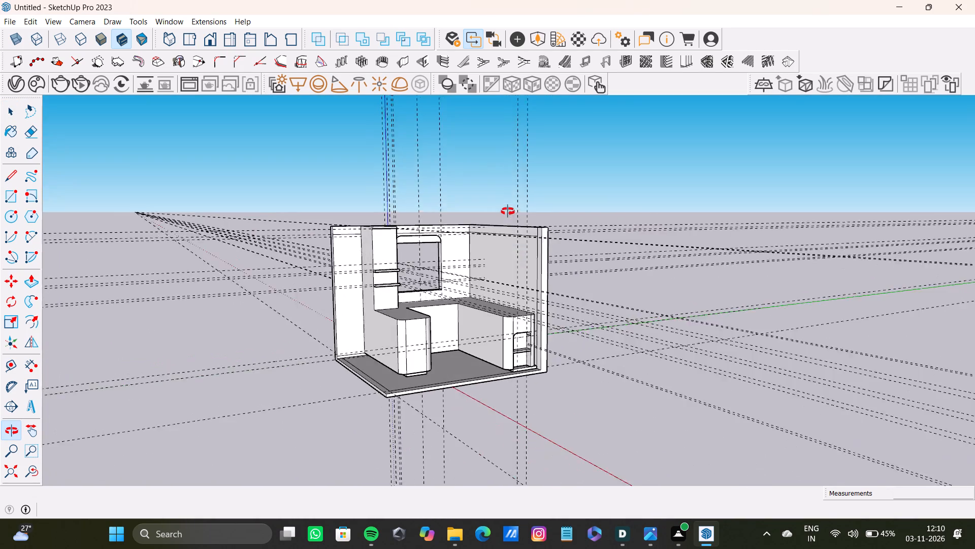
pyautogui.keyDown('shift'); pyautogui.moveTo(508, 211); pyautogui.dragTo(387, 250, button='middle'); pyautogui.keyUp('shift')
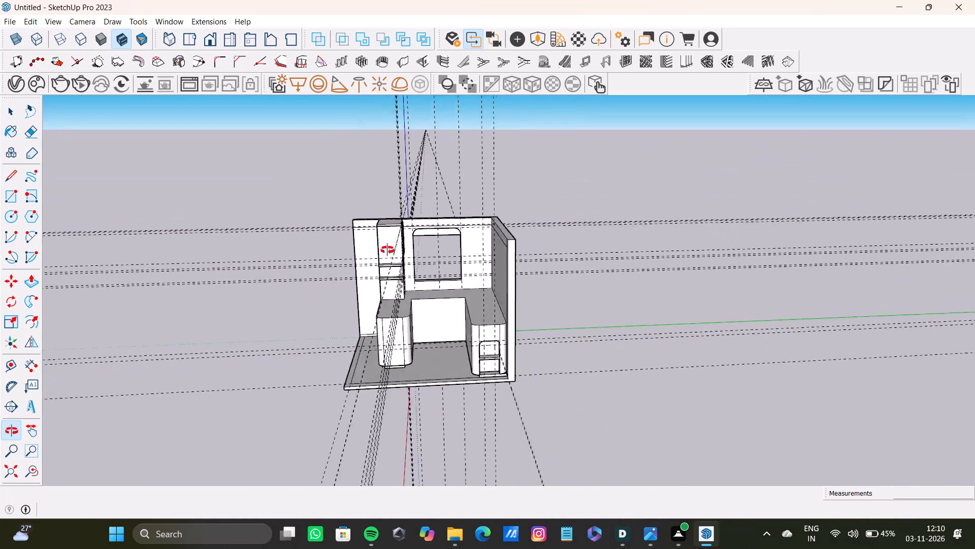
pyautogui.keyDown('shift'); pyautogui.moveTo(387, 250); pyautogui.dragTo(399, 318, button='middle'); pyautogui.keyUp('shift')
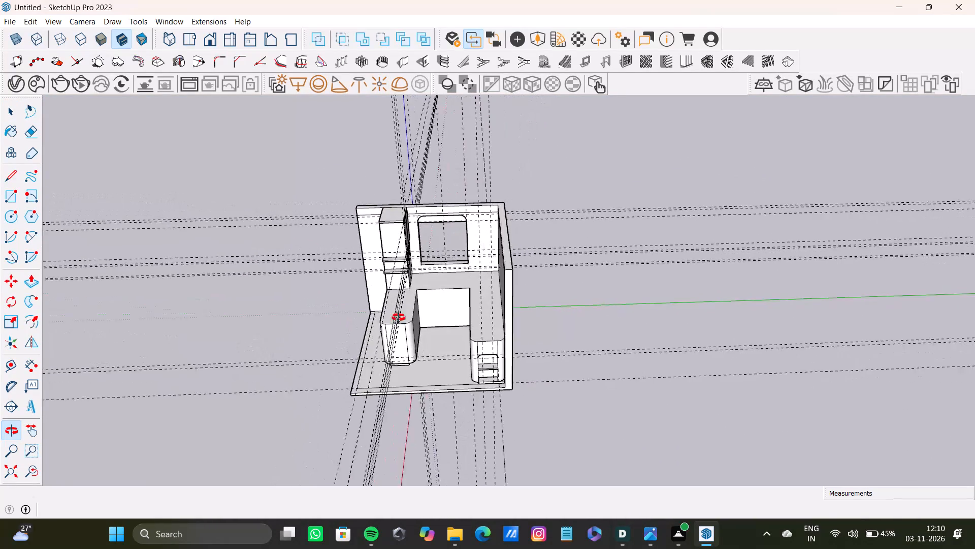
pyautogui.keyDown('shift'); pyautogui.moveTo(399, 318); pyautogui.dragTo(596, 322, button='middle'); pyautogui.keyUp('shift')
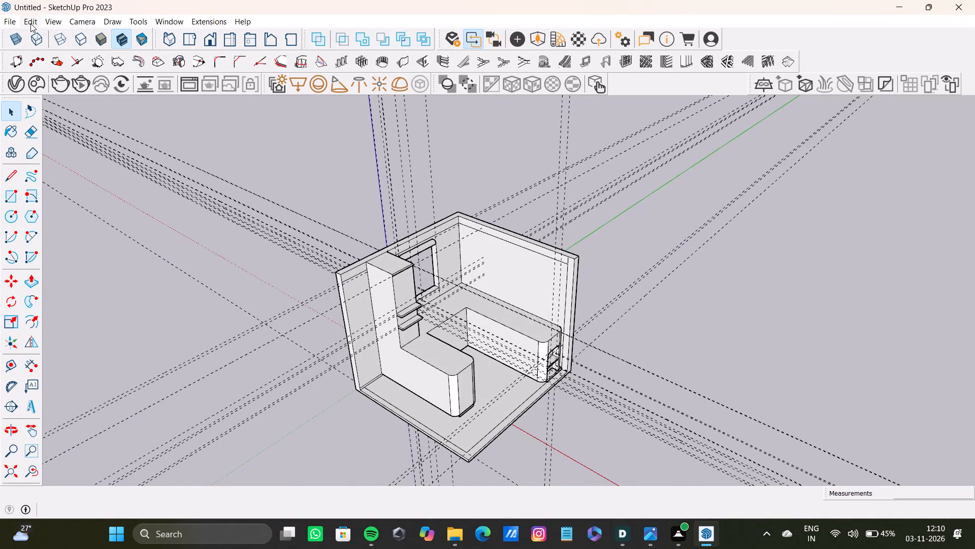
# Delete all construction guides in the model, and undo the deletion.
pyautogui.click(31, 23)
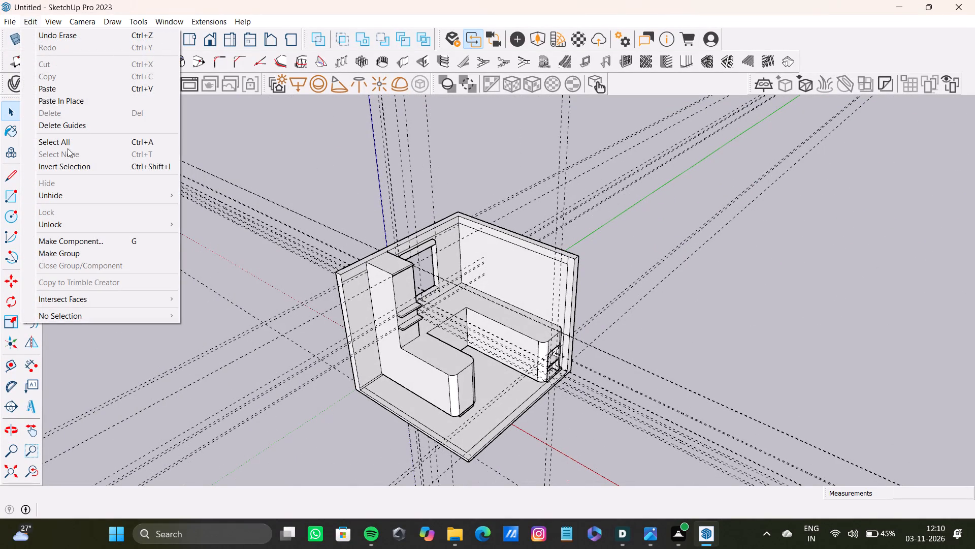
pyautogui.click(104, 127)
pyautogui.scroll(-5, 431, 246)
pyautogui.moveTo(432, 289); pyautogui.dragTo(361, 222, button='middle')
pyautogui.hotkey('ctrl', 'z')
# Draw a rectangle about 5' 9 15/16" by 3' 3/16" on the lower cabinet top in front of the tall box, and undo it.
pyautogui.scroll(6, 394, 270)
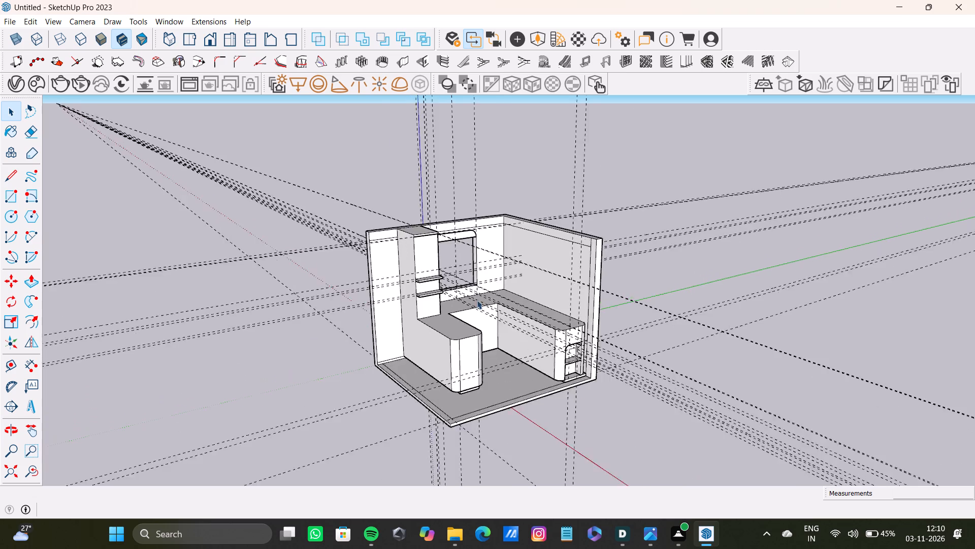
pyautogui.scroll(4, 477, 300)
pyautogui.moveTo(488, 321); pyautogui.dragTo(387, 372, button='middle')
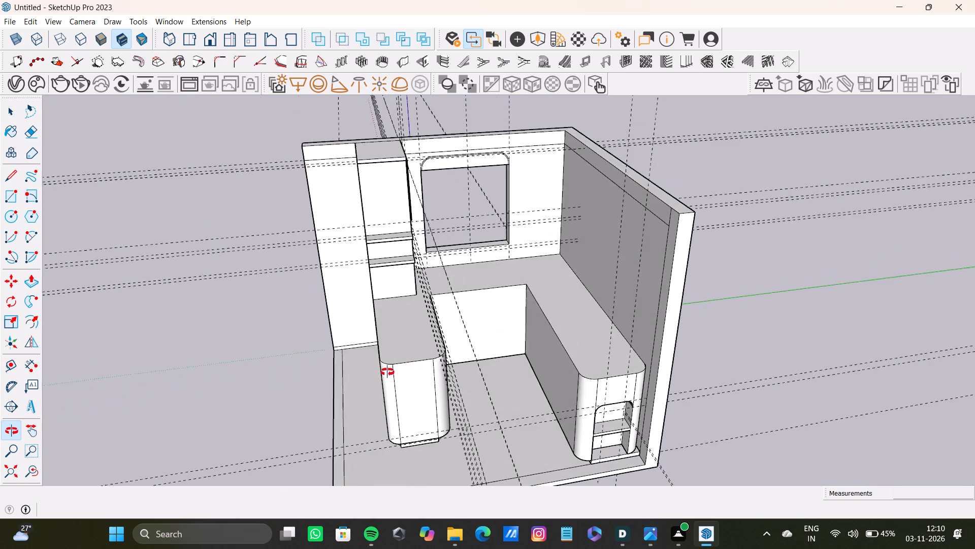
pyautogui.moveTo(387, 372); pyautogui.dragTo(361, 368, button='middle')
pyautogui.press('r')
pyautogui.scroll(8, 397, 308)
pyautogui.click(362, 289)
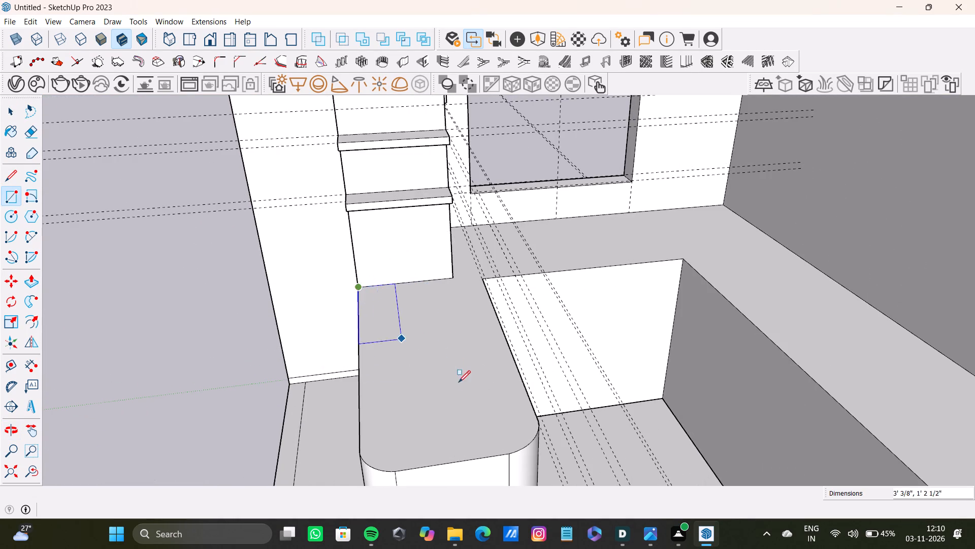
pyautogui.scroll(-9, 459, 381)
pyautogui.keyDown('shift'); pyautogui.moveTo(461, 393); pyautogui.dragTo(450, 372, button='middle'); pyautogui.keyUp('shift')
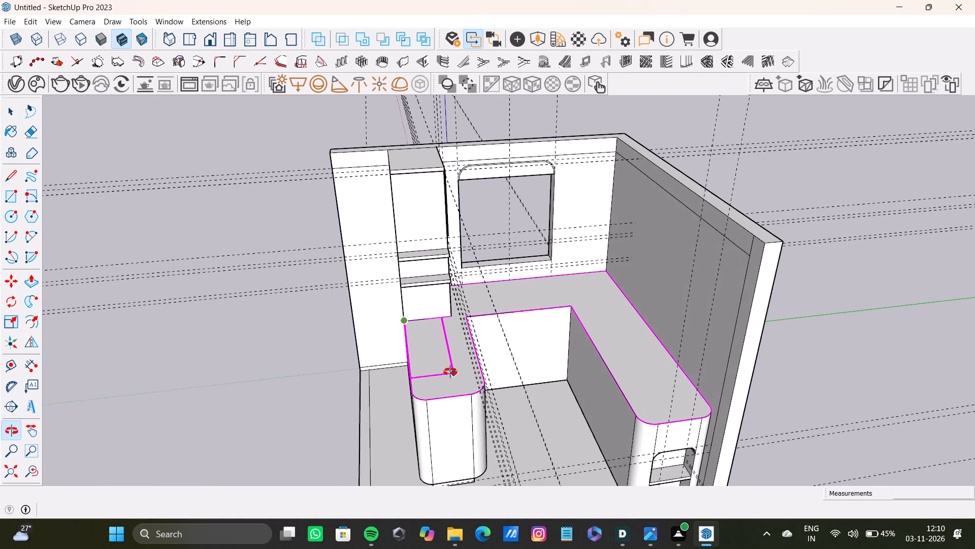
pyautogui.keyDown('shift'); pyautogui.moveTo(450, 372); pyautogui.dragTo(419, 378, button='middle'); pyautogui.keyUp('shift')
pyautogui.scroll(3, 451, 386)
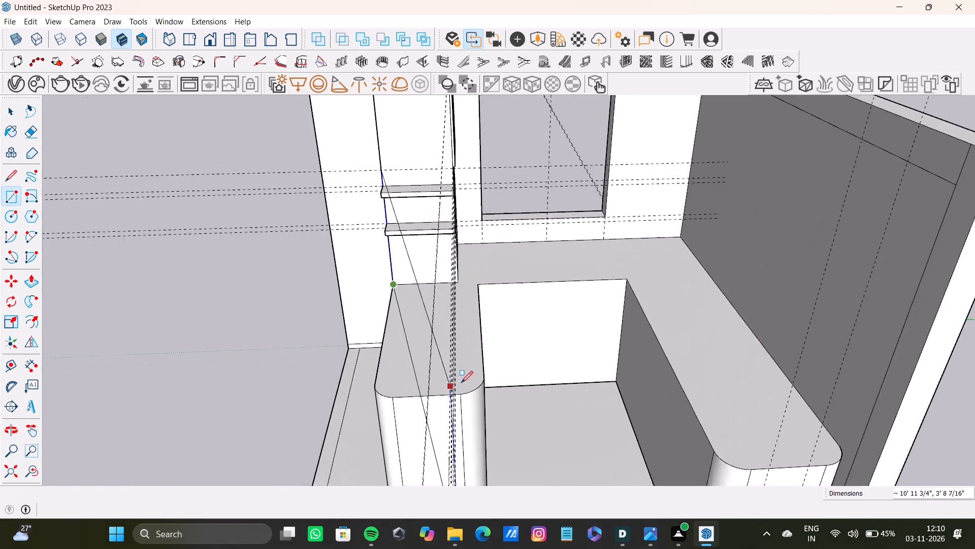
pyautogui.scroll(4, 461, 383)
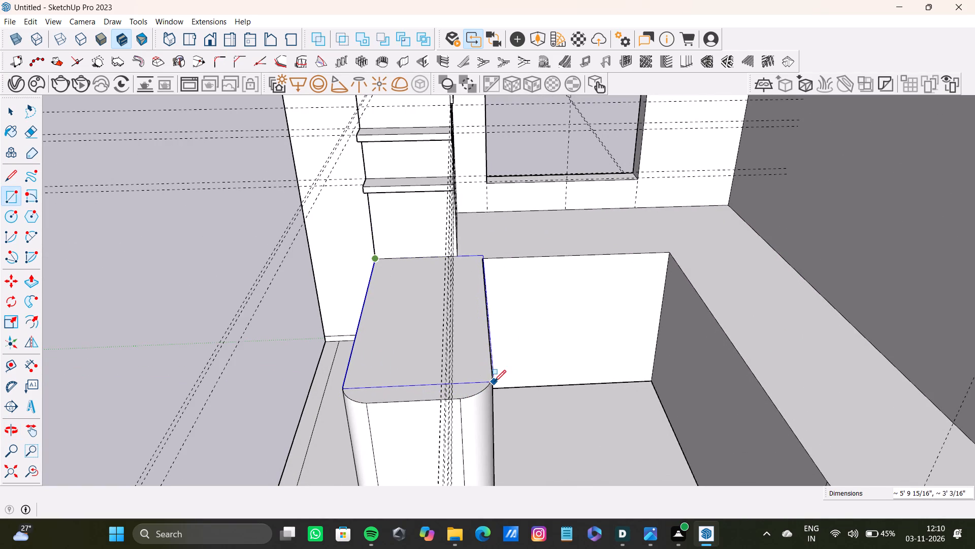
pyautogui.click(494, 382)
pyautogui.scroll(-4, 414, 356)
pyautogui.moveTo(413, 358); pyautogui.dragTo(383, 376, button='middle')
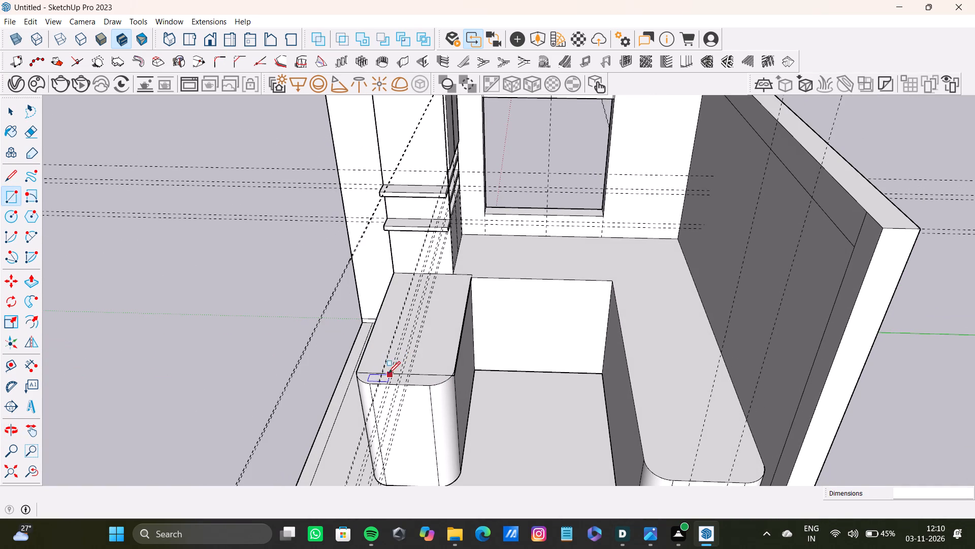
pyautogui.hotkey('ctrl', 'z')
# Examine the lower cabinets, the tall box and the shelved recess from above and from the front.
pyautogui.scroll(-4, 394, 369)
pyautogui.moveTo(395, 369); pyautogui.dragTo(415, 396, button='middle')
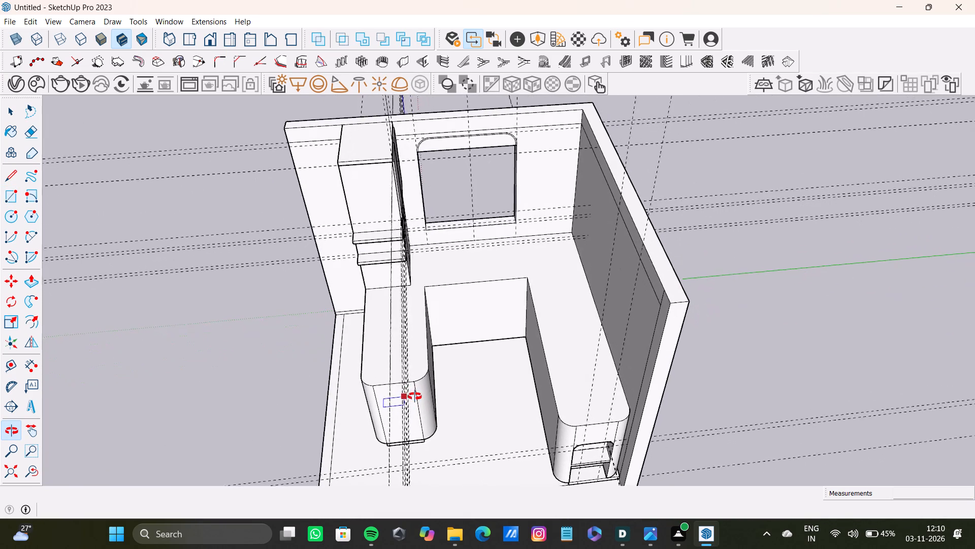
pyautogui.moveTo(415, 396); pyautogui.dragTo(412, 281, button='middle')
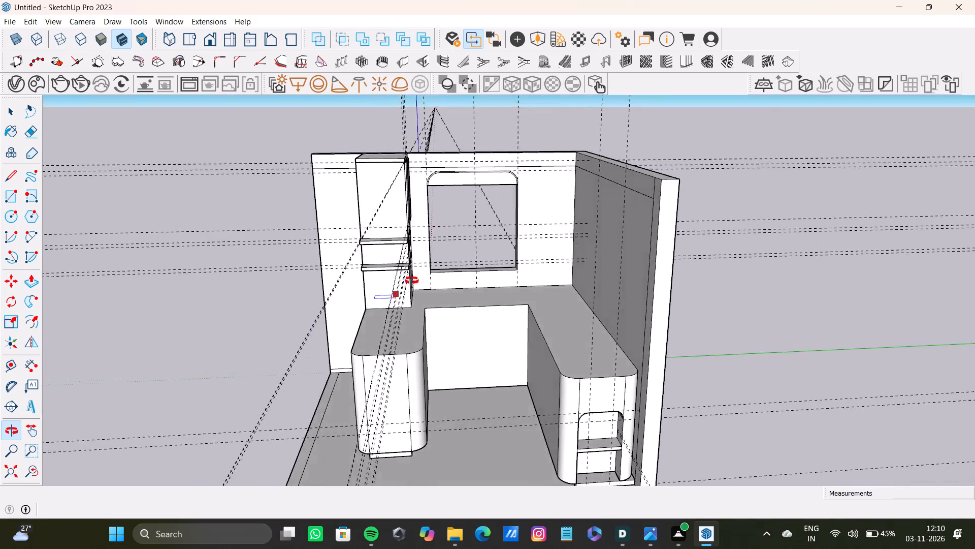
pyautogui.moveTo(412, 281); pyautogui.dragTo(350, 365, button='middle')
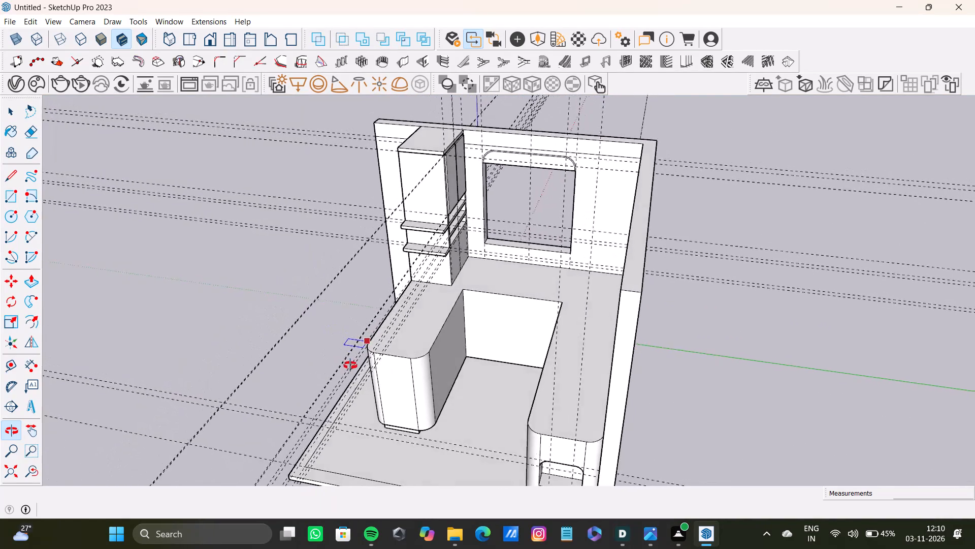
pyautogui.moveTo(350, 365); pyautogui.dragTo(611, 374, button='middle')
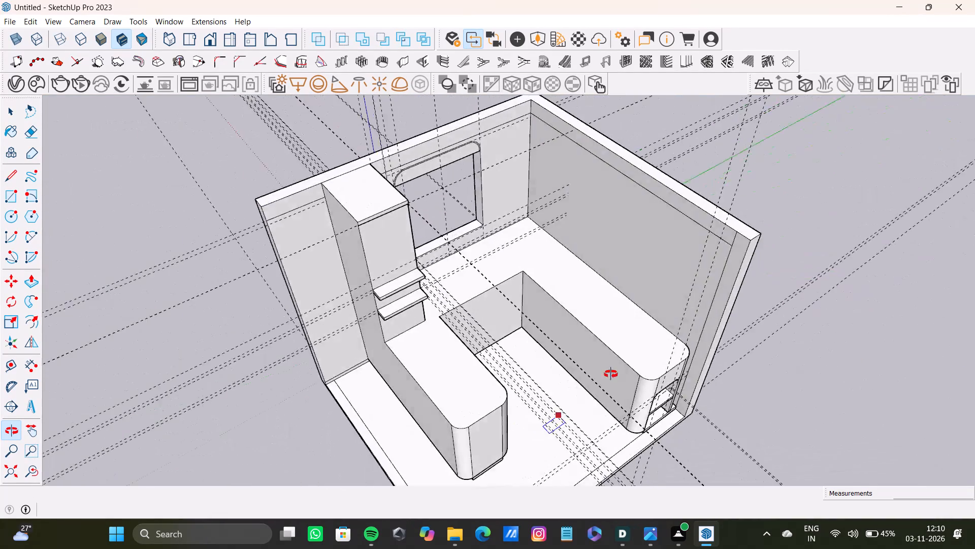
pyautogui.moveTo(611, 374); pyautogui.dragTo(429, 179, button='middle')
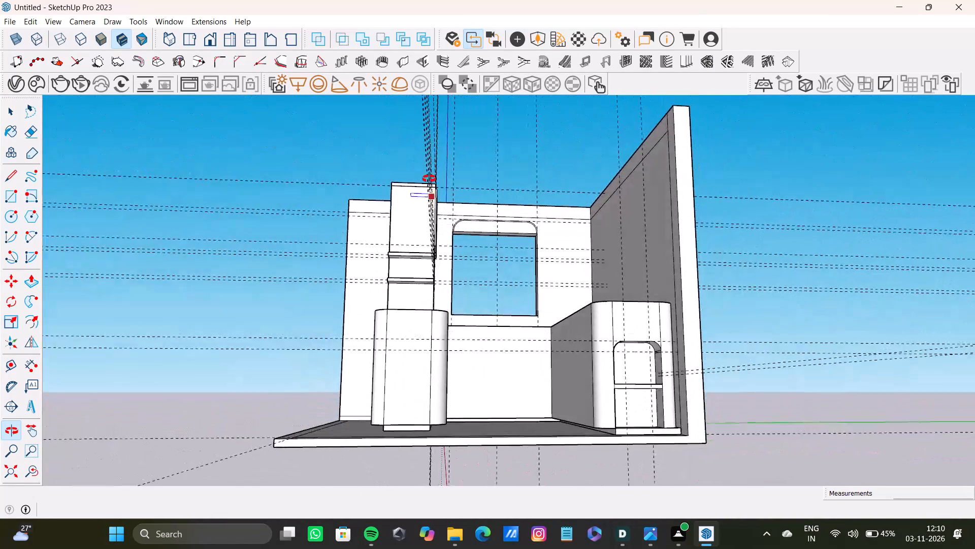
pyautogui.moveTo(429, 179); pyautogui.dragTo(442, 284, button='middle')
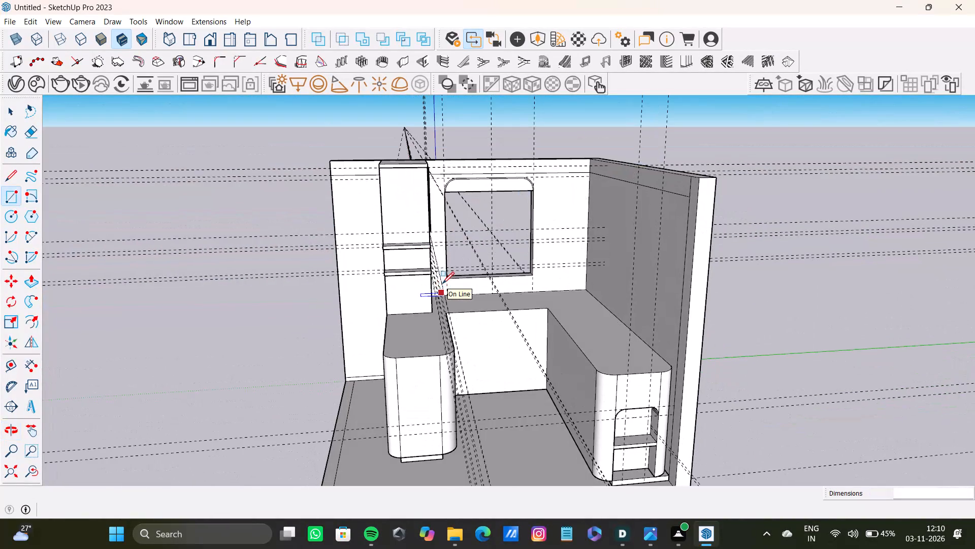
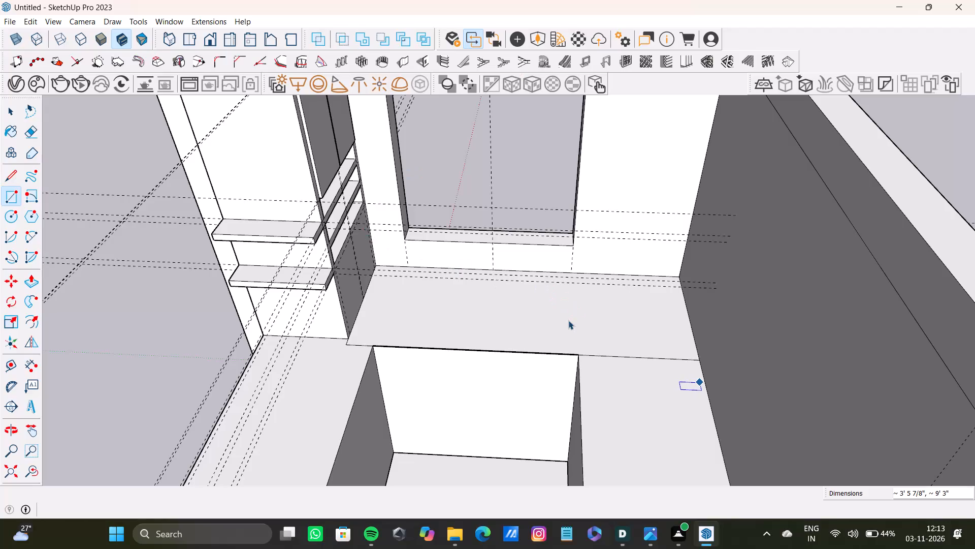
# Undo the rectangle drawn across the back of the lower cabinet top below the window.
pyautogui.click(557, 326)
pyautogui.scroll(8, 402, 337)
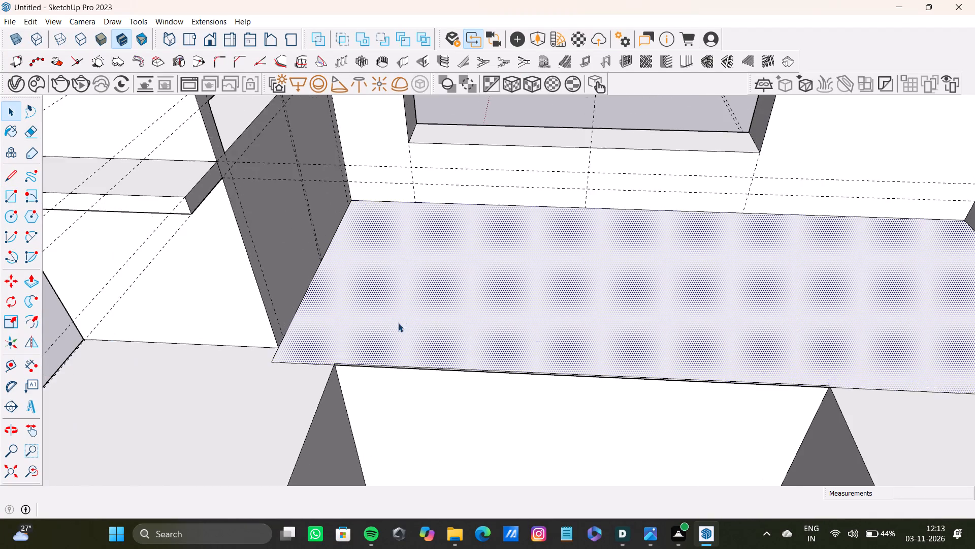
pyautogui.moveTo(401, 307); pyautogui.dragTo(400, 263, button='middle')
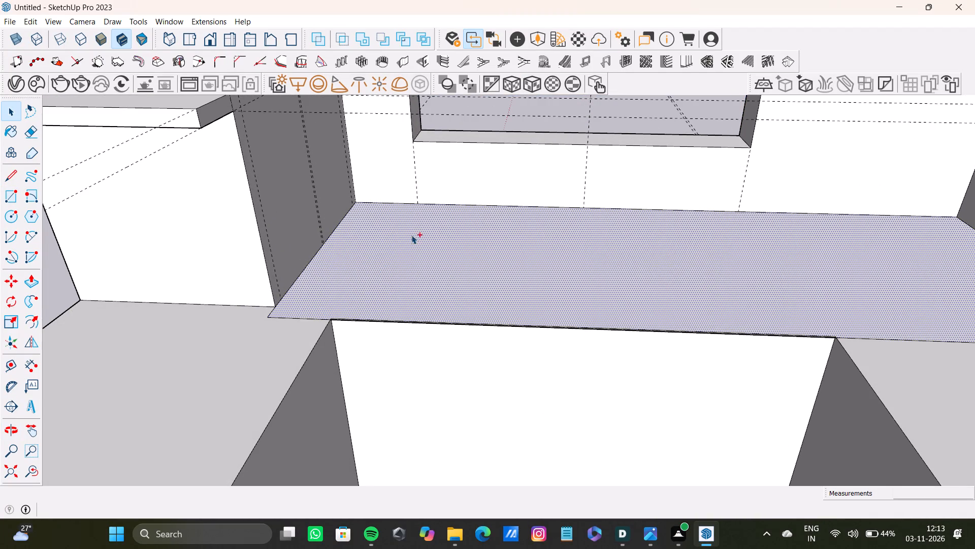
pyautogui.hotkey('ctrl', 'z')
# Draw a rectangle about 9' 3" by 3' 5 9/16" on the cabinet top, from the tall box's rear corner to the side wall.
pyautogui.scroll(-3, 397, 260)
pyautogui.moveTo(397, 260); pyautogui.dragTo(392, 314, button='middle')
pyautogui.scroll(-1, 392, 314)
pyautogui.press('t')
pyautogui.press('r')
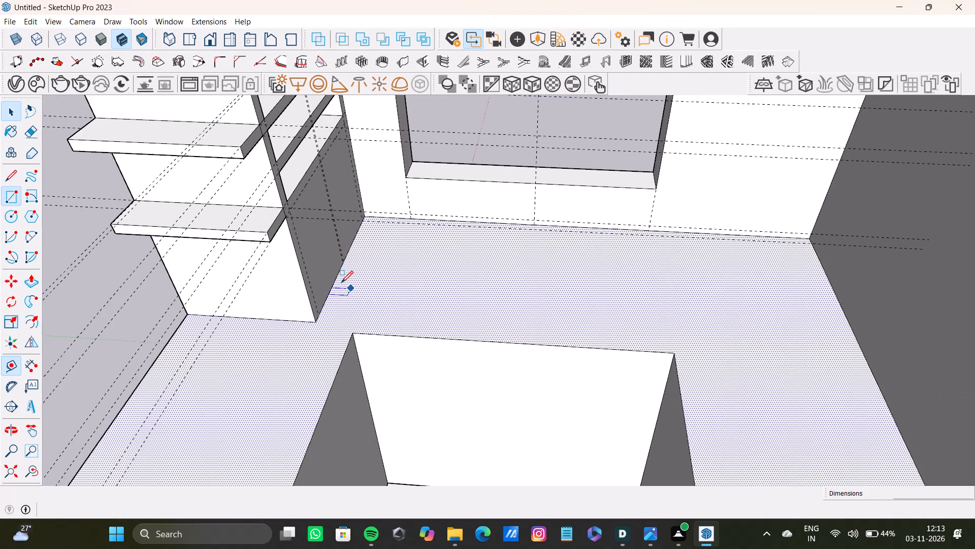
pyautogui.scroll(4, 374, 249)
pyautogui.click(361, 203)
pyautogui.scroll(-9, 492, 281)
pyautogui.moveTo(566, 303); pyautogui.dragTo(419, 294, button='middle')
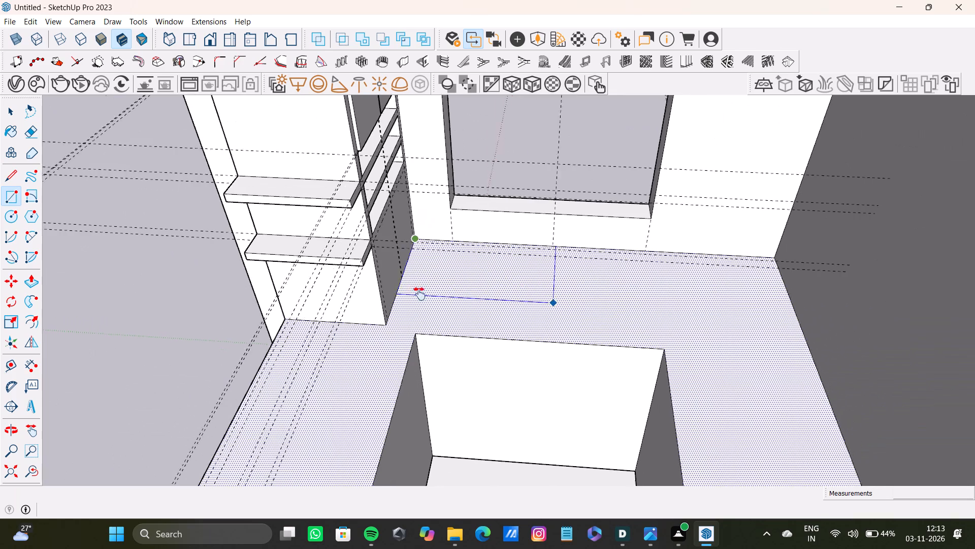
pyautogui.moveTo(419, 294); pyautogui.dragTo(413, 300, button='middle')
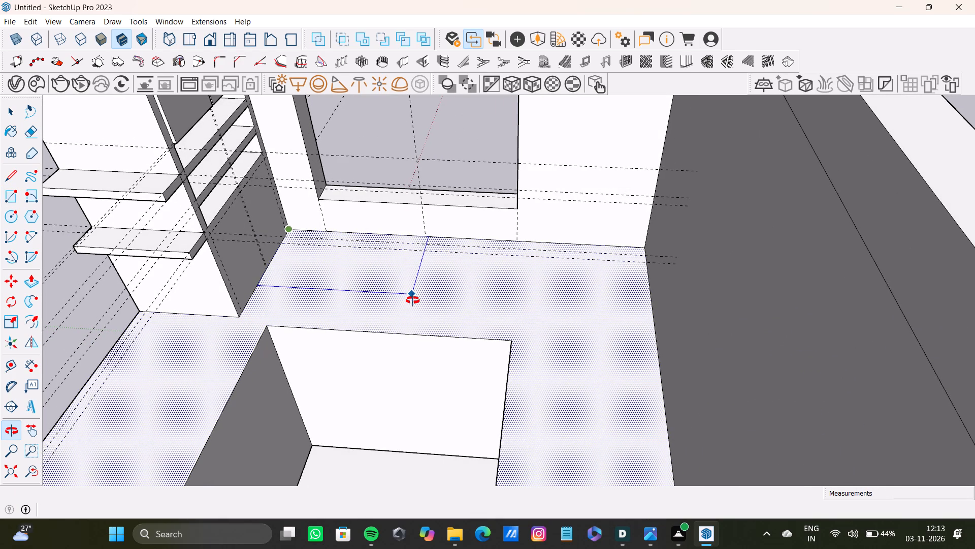
pyautogui.moveTo(413, 300); pyautogui.dragTo(413, 301, button='middle')
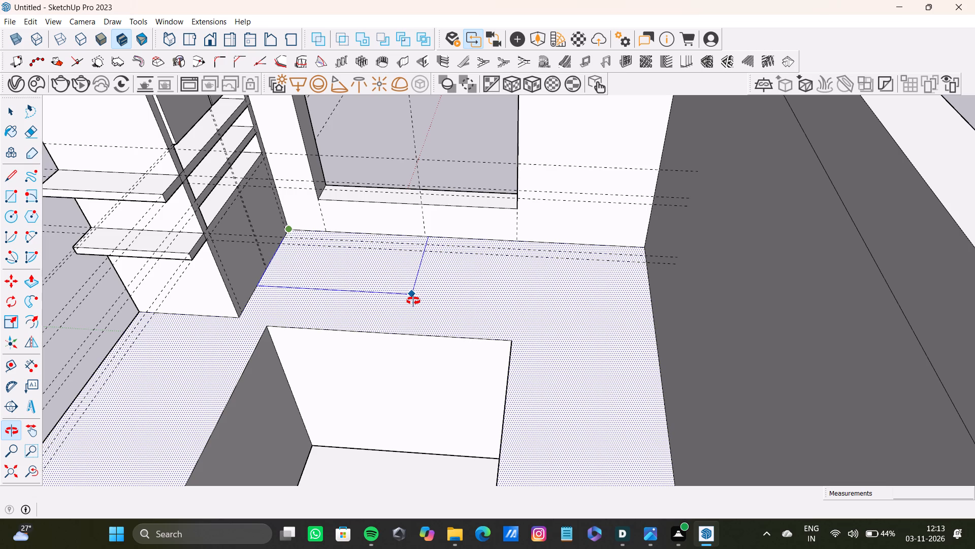
pyautogui.moveTo(413, 301); pyautogui.dragTo(412, 302, button='middle')
pyautogui.scroll(4, 562, 330)
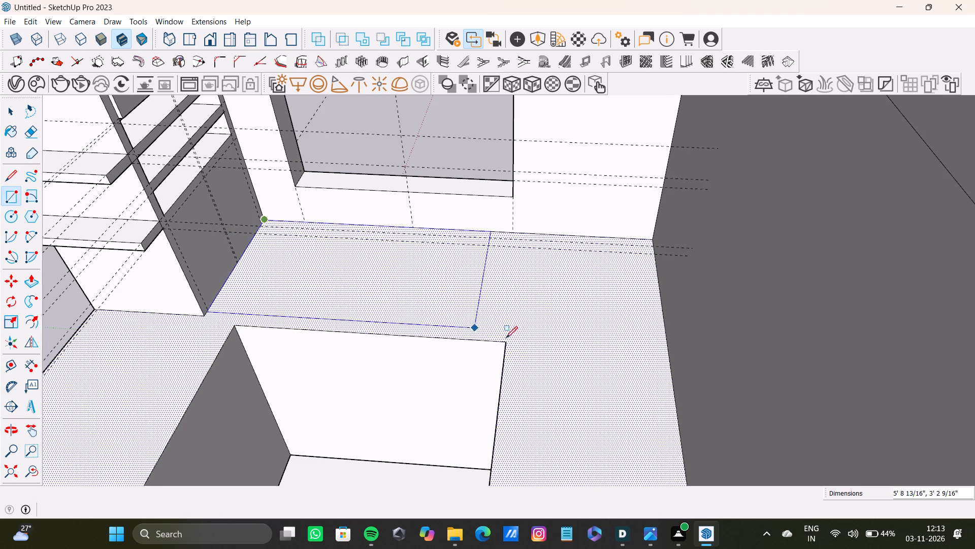
pyautogui.click(670, 351)
pyautogui.scroll(-12, 333, 311)
pyautogui.keyDown('shift'); pyautogui.moveTo(329, 316); pyautogui.dragTo(683, 245, button='middle'); pyautogui.keyUp('shift')
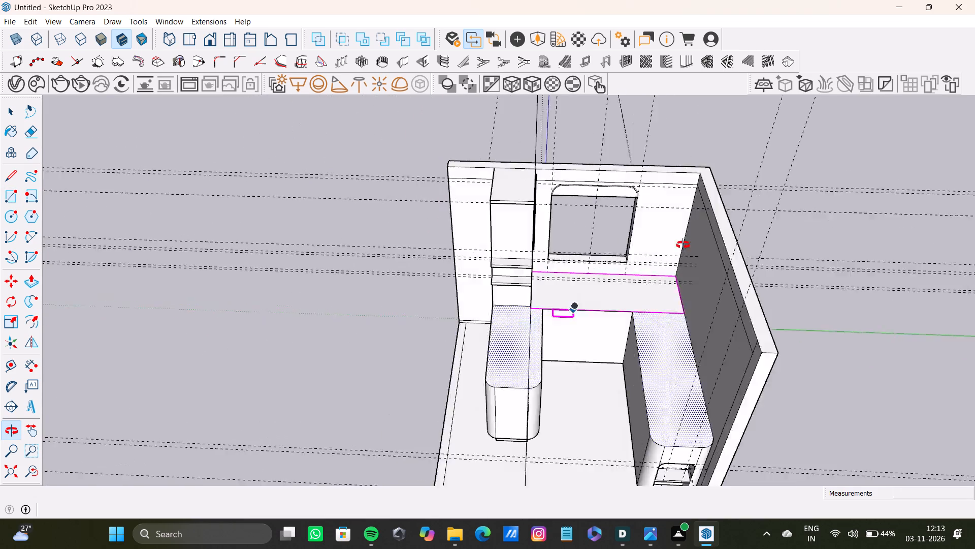
pyautogui.keyDown('shift'); pyautogui.moveTo(683, 245); pyautogui.dragTo(698, 233, button='middle'); pyautogui.keyUp('shift')
pyautogui.scroll(9, 552, 293)
pyautogui.press('space')
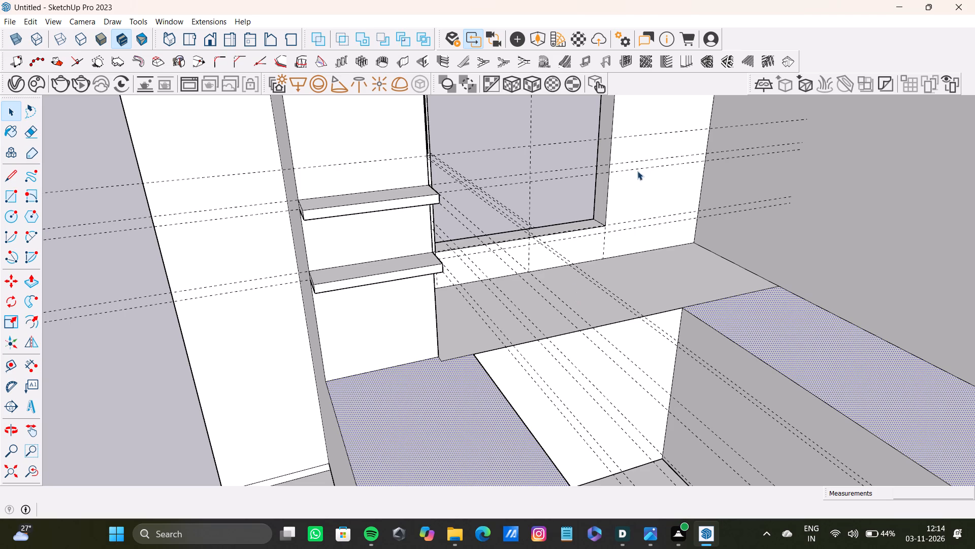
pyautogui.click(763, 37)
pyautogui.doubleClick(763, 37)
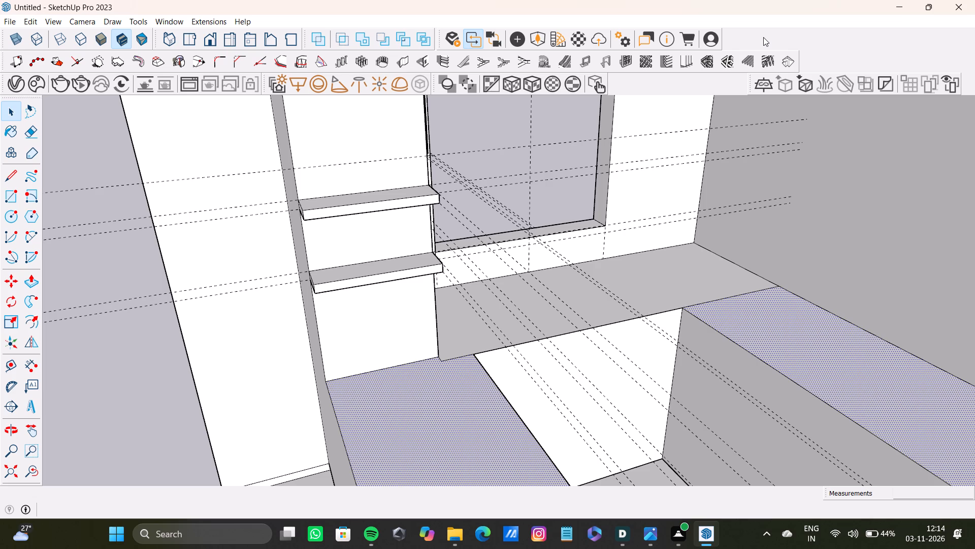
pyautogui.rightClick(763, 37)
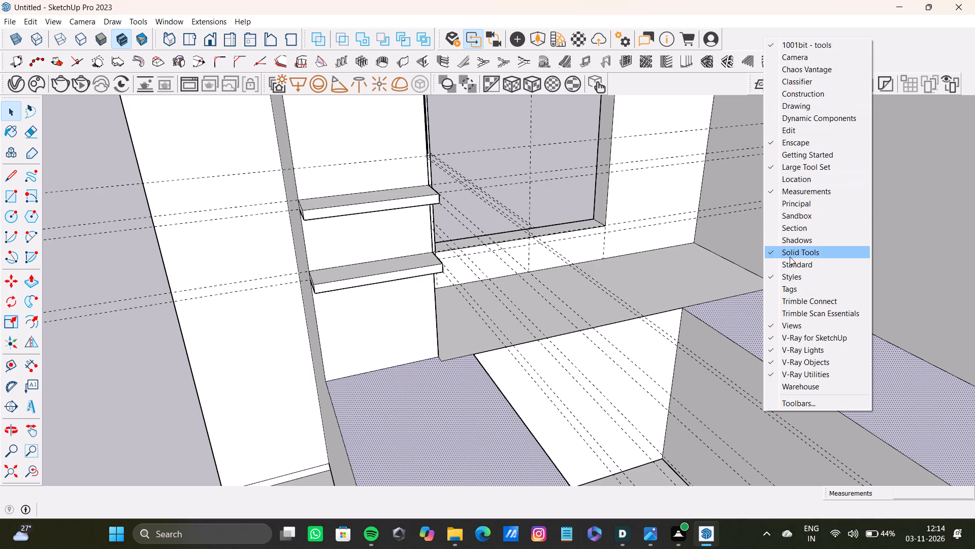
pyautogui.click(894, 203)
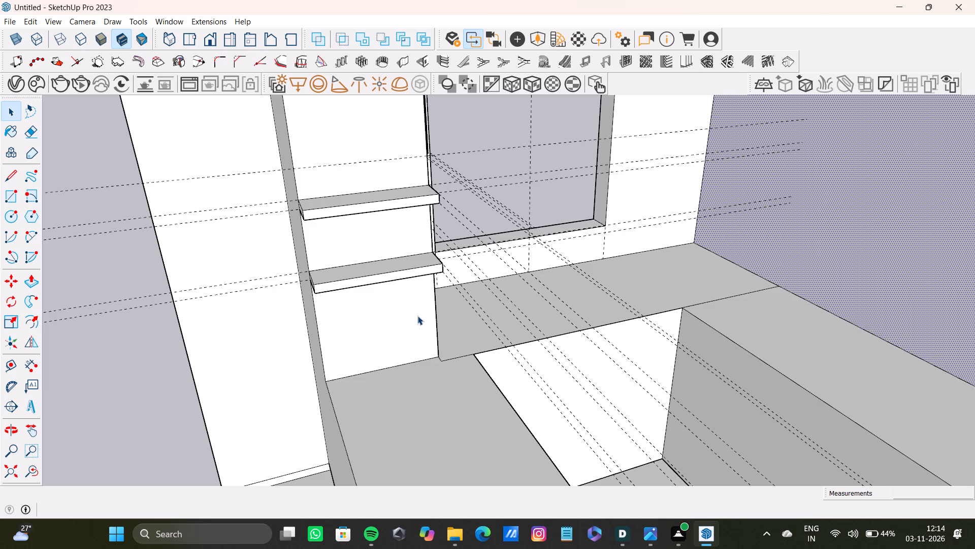
# Push/Pull the rectangle below the window upward into a thin worktop slab.
pyautogui.press('space')
pyautogui.click(482, 329)
pyautogui.press('p')
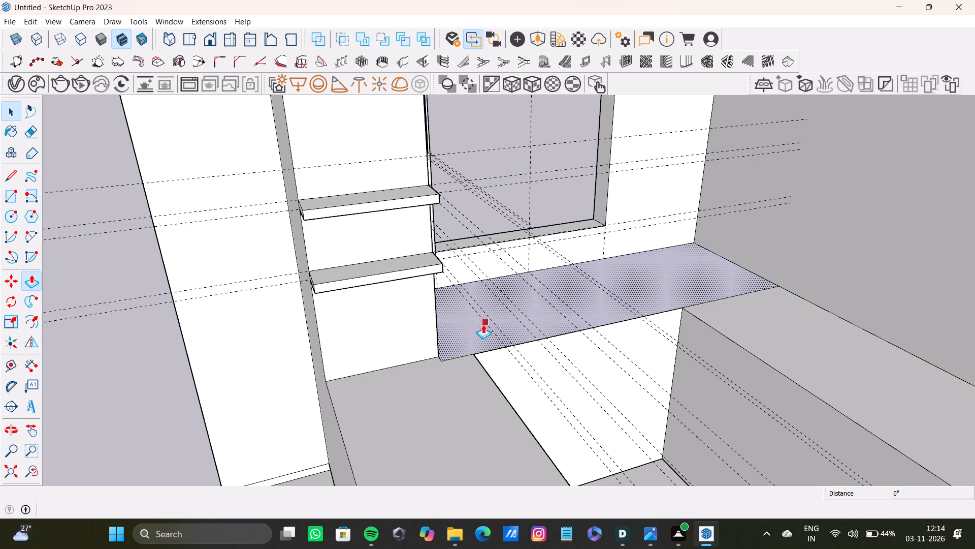
pyautogui.moveTo(480, 334); pyautogui.dragTo(475, 325)
pyautogui.scroll(-8, 482, 335)
pyautogui.moveTo(522, 376); pyautogui.dragTo(329, 270, button='middle')
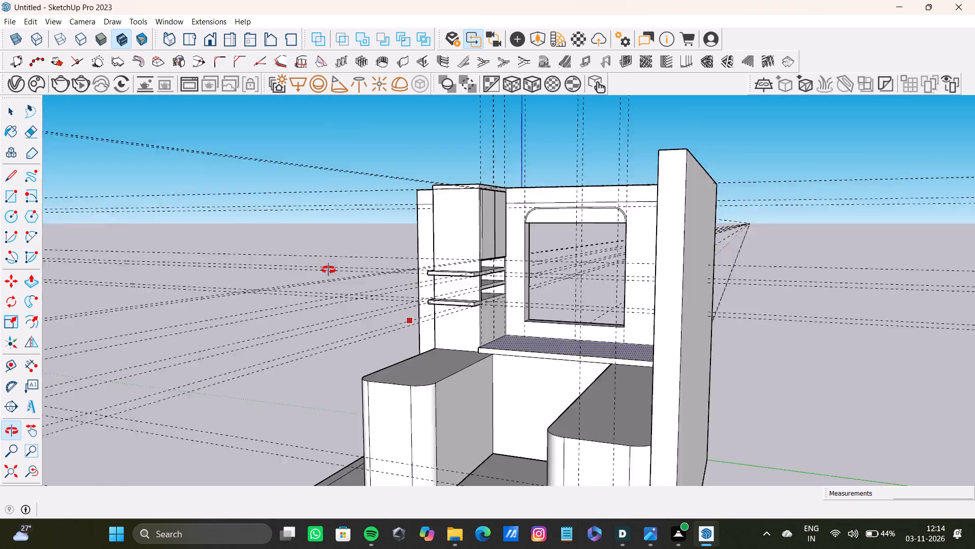
pyautogui.moveTo(329, 270); pyautogui.dragTo(379, 322, button='middle')
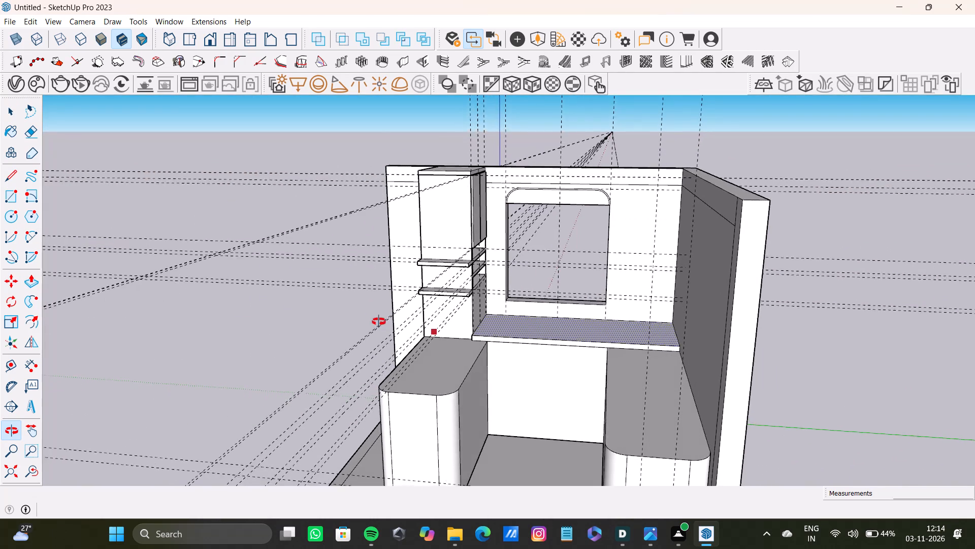
pyautogui.moveTo(379, 322); pyautogui.dragTo(508, 356, button='middle')
pyautogui.scroll(17, 485, 351)
pyautogui.moveTo(478, 338); pyautogui.dragTo(505, 338, button='middle')
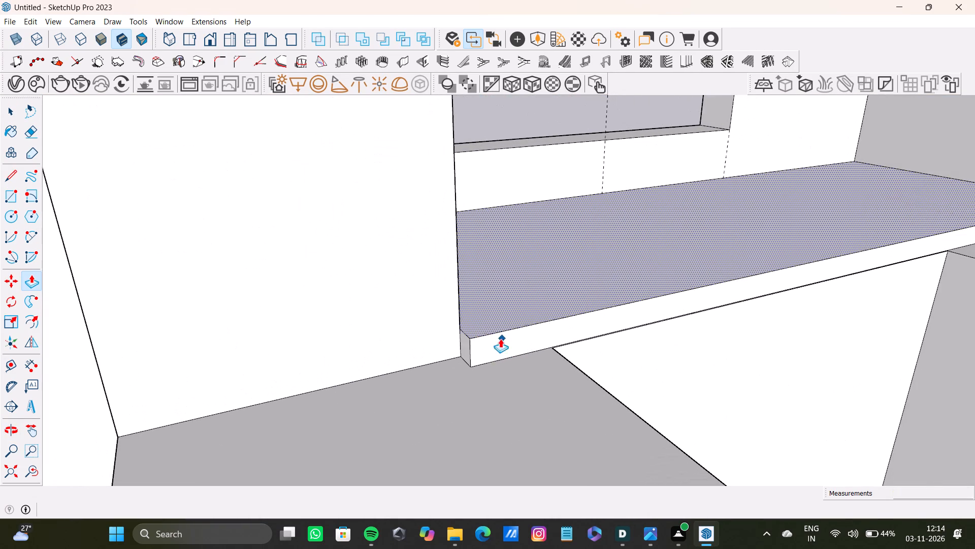
# Push the slab's front face back about 2 5/16", level with the tall box's front corner.
pyautogui.press('space')
pyautogui.click(487, 351)
pyautogui.press('p')
pyautogui.moveTo(491, 351); pyautogui.dragTo(450, 339)
pyautogui.scroll(-13, 502, 402)
pyautogui.moveTo(502, 405); pyautogui.dragTo(410, 380, button='middle')
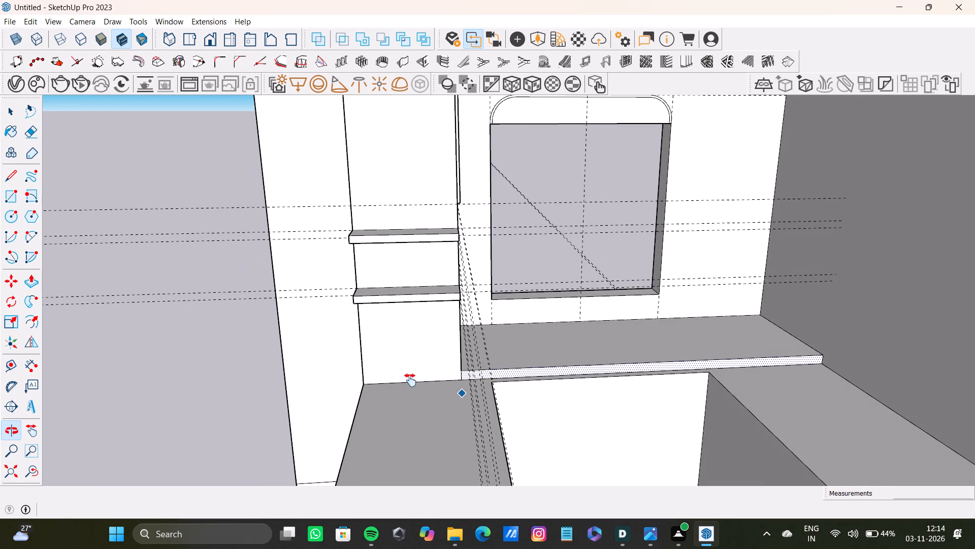
pyautogui.moveTo(410, 380); pyautogui.dragTo(410, 381, button='middle')
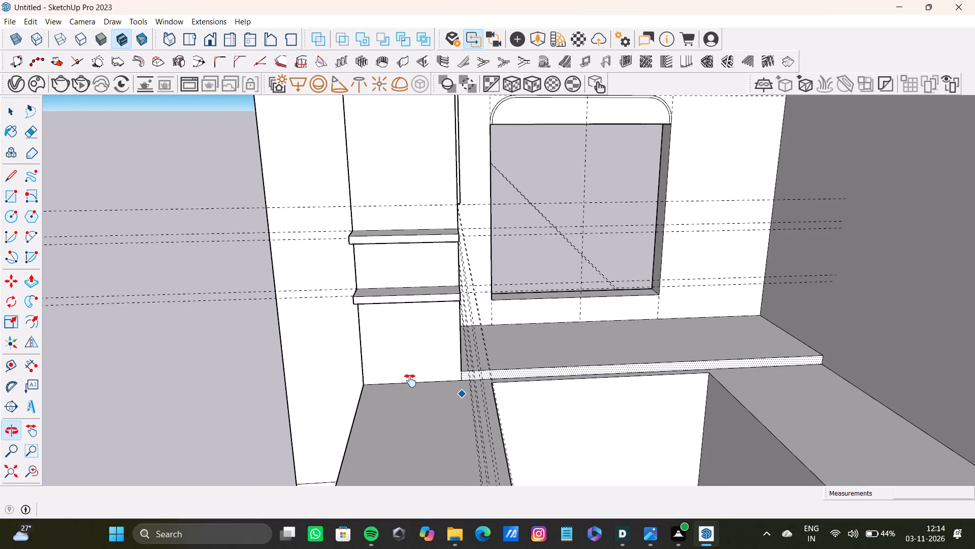
pyautogui.moveTo(410, 381); pyautogui.dragTo(353, 359, button='middle')
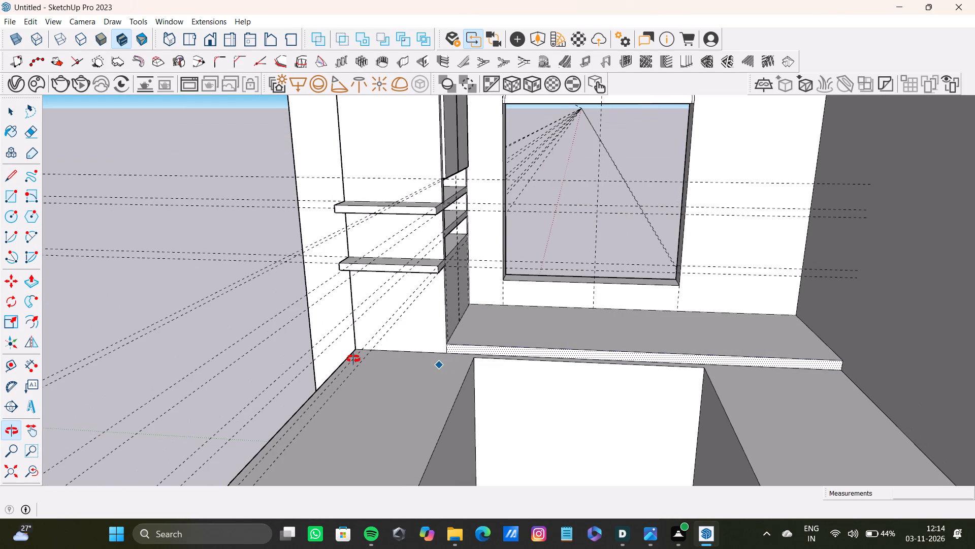
pyautogui.moveTo(353, 359); pyautogui.dragTo(338, 383, button='middle')
# Pull the slab's front face outward about 2 7/16", and pull it out another 3 7/16" over the cabinet recess.
pyautogui.scroll(6, 566, 309)
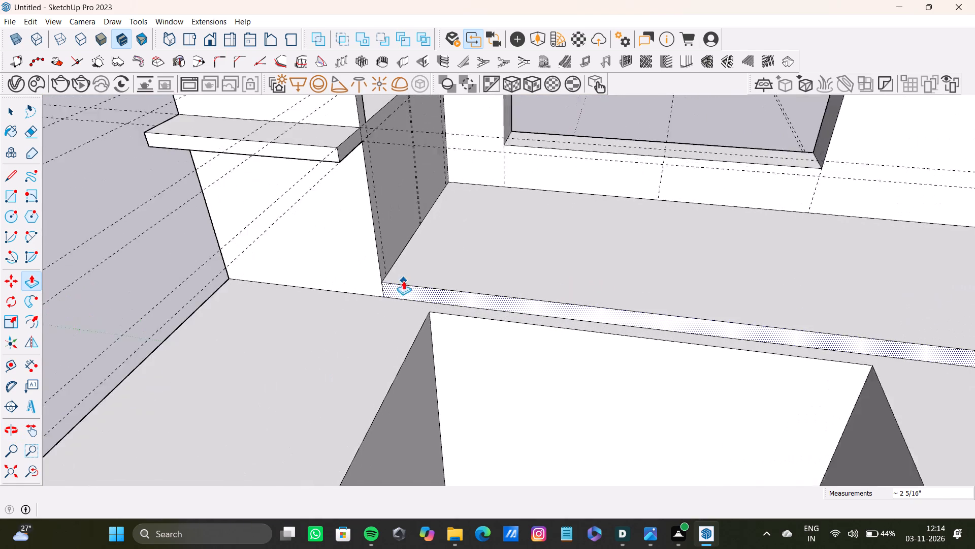
pyautogui.scroll(9, 403, 281)
pyautogui.press('space')
pyautogui.click(447, 300)
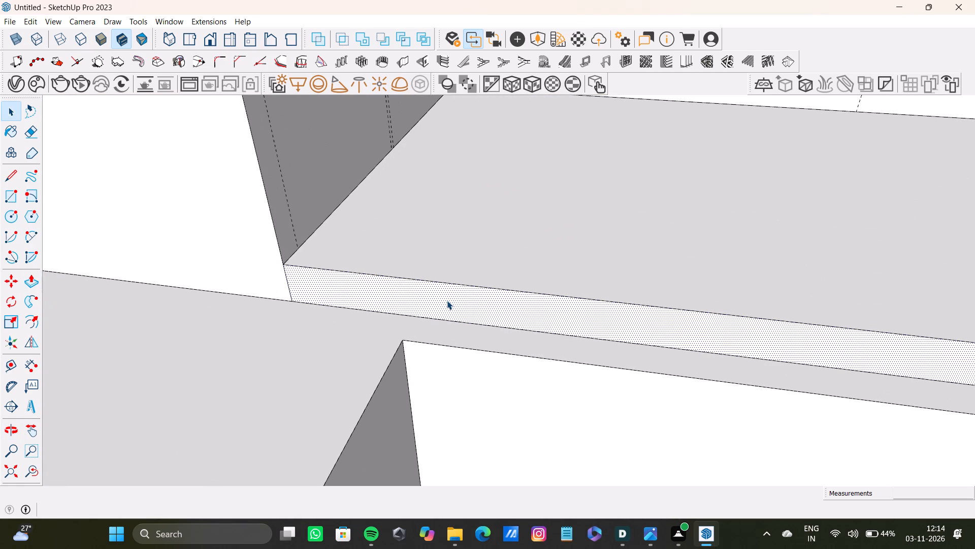
pyautogui.press('p')
pyautogui.moveTo(447, 300); pyautogui.dragTo(401, 355)
pyautogui.moveTo(450, 339); pyautogui.dragTo(431, 357)
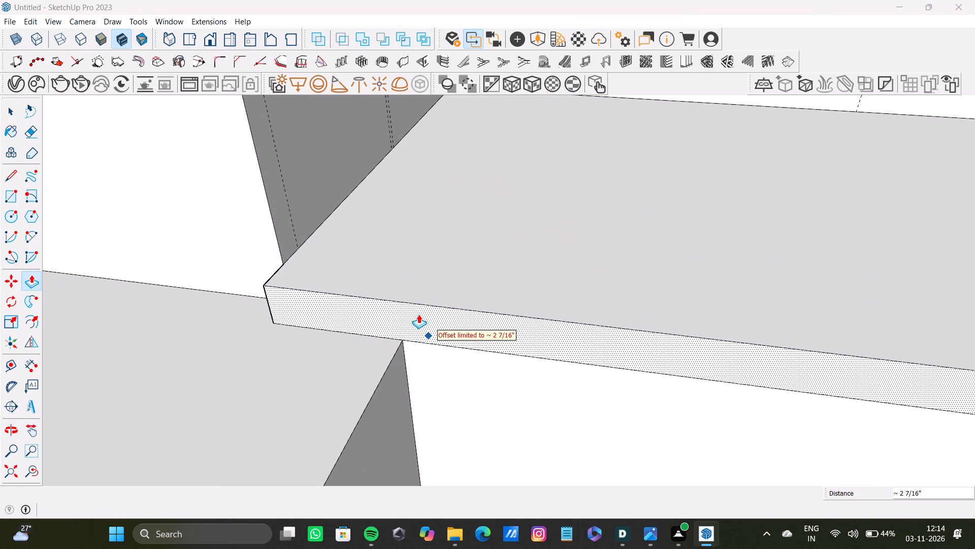
pyautogui.moveTo(424, 321); pyautogui.dragTo(389, 351)
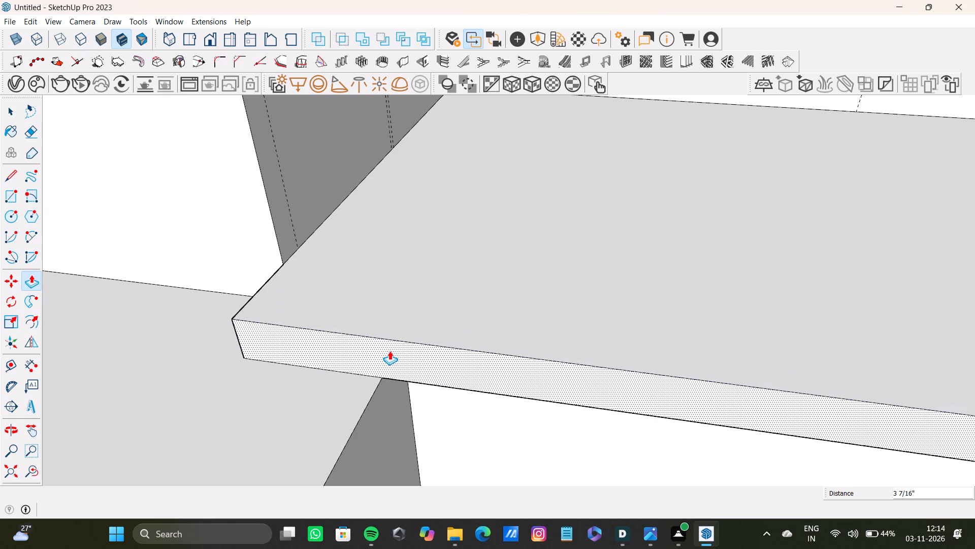
pyautogui.moveTo(389, 351); pyautogui.dragTo(390, 351)
# Place a guide on the slab top 5 7/8" behind its front edge, through the tall box's front corner.
pyautogui.scroll(-14, 392, 350)
pyautogui.keyDown('shift'); pyautogui.moveTo(395, 334); pyautogui.dragTo(687, 318, button='middle'); pyautogui.keyUp('shift')
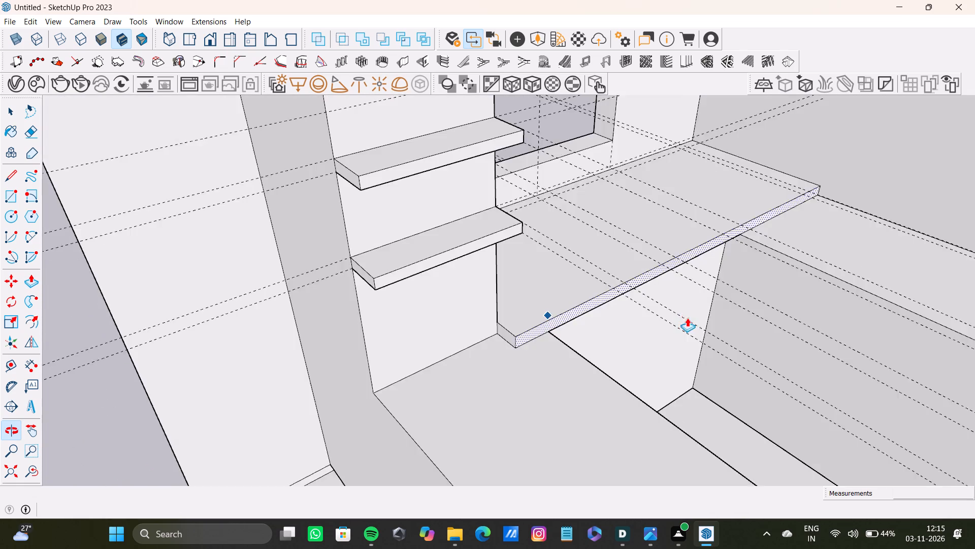
pyautogui.scroll(7, 389, 308)
pyautogui.scroll(-8, 541, 343)
pyautogui.keyDown('shift'); pyautogui.moveTo(539, 346); pyautogui.dragTo(397, 297, button='middle'); pyautogui.keyUp('shift')
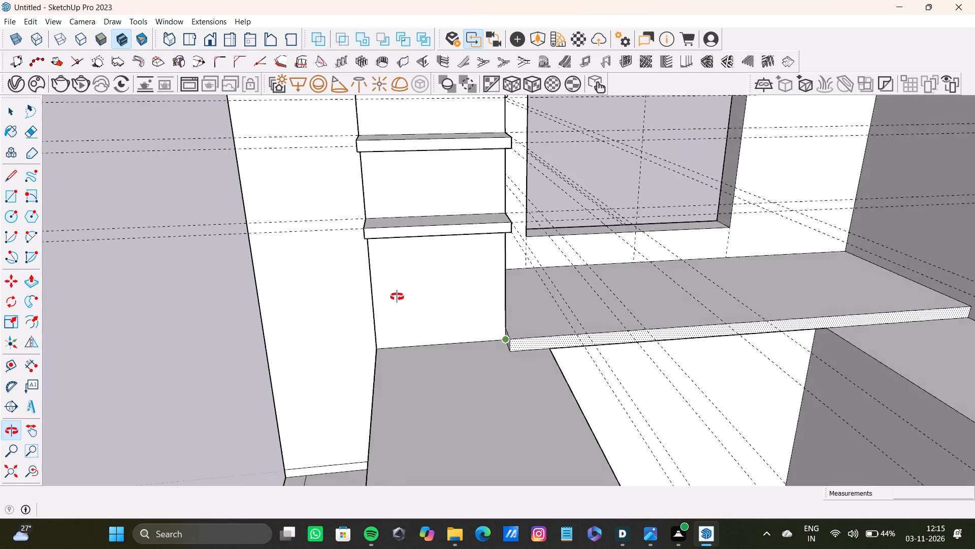
pyautogui.keyDown('shift'); pyautogui.moveTo(397, 297); pyautogui.dragTo(331, 348, button='middle'); pyautogui.keyUp('shift')
pyautogui.scroll(8, 524, 367)
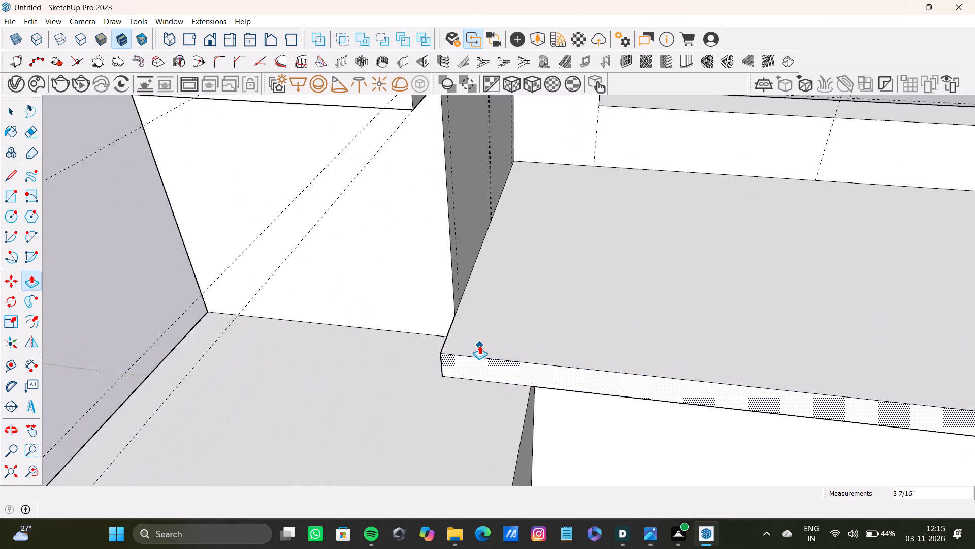
pyautogui.scroll(4, 479, 345)
pyautogui.press('space')
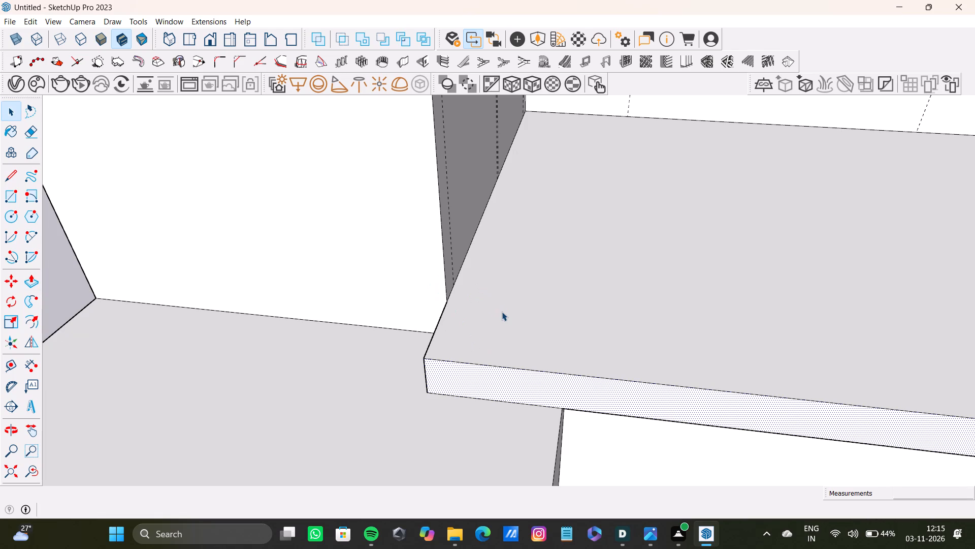
pyautogui.write('t')
pyautogui.click(489, 366)
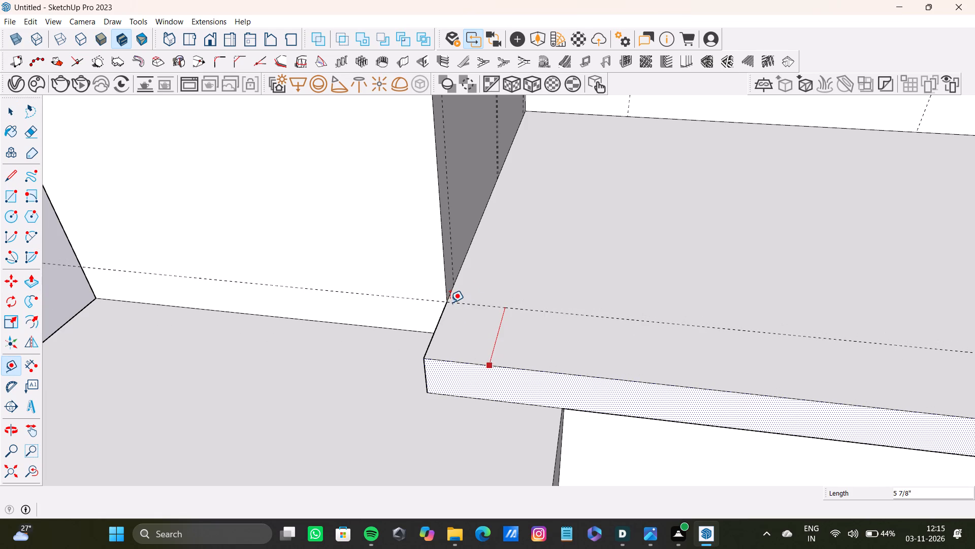
pyautogui.click(450, 302)
# Place a guide across the slab top parallel to its short free end, about 8 1/16" in from that end.
pyautogui.scroll(-4, 505, 337)
pyautogui.moveTo(505, 337); pyautogui.dragTo(537, 374, button='middle')
pyautogui.scroll(-1, 542, 374)
pyautogui.scroll(2, 480, 356)
pyautogui.moveTo(480, 349); pyautogui.dragTo(485, 347)
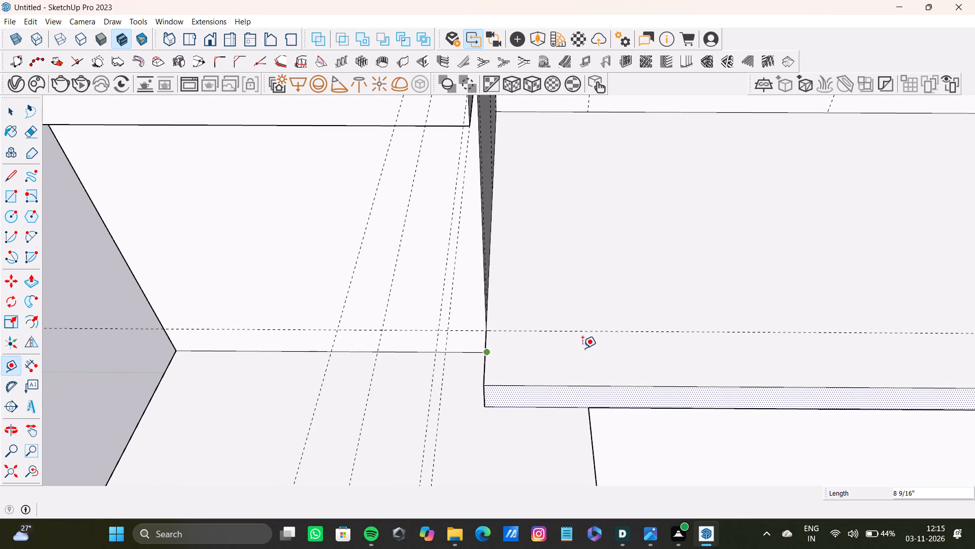
pyautogui.click(484, 361)
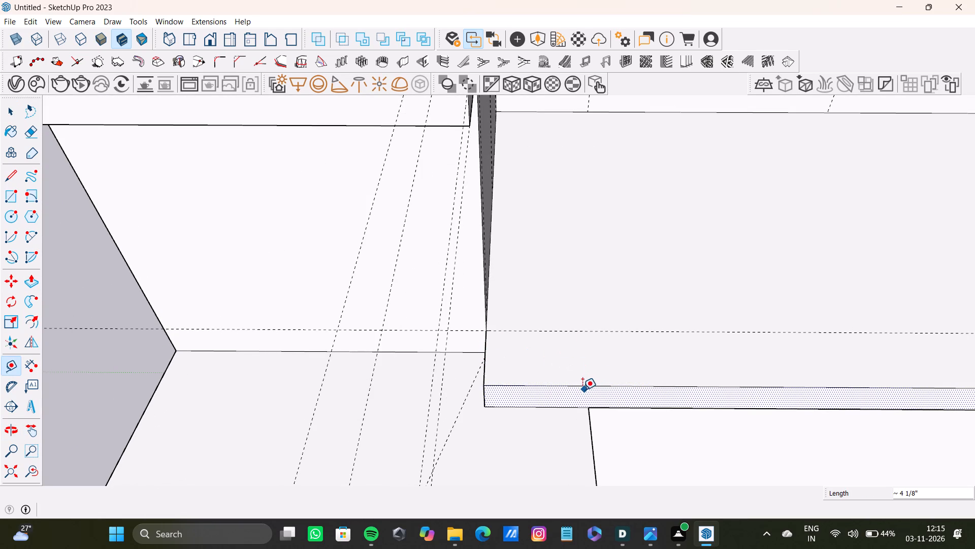
pyautogui.press('space')
pyautogui.press('t')
pyautogui.moveTo(485, 377); pyautogui.dragTo(491, 377)
pyautogui.click(586, 385)
pyautogui.press('space')
pyautogui.scroll(-5, 544, 375)
# Draw a rectangle about 8 1/16" by 5 7/8" on the slab's front corner, from the tall box's corner to the guide at the front edge.
pyautogui.moveTo(514, 383); pyautogui.dragTo(482, 387, button='middle')
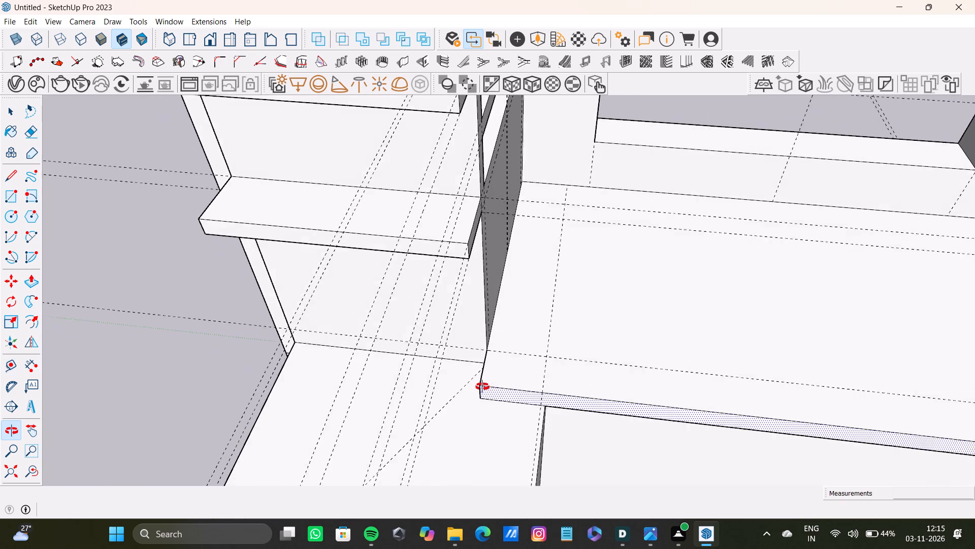
pyautogui.moveTo(482, 387); pyautogui.dragTo(485, 386, button='middle')
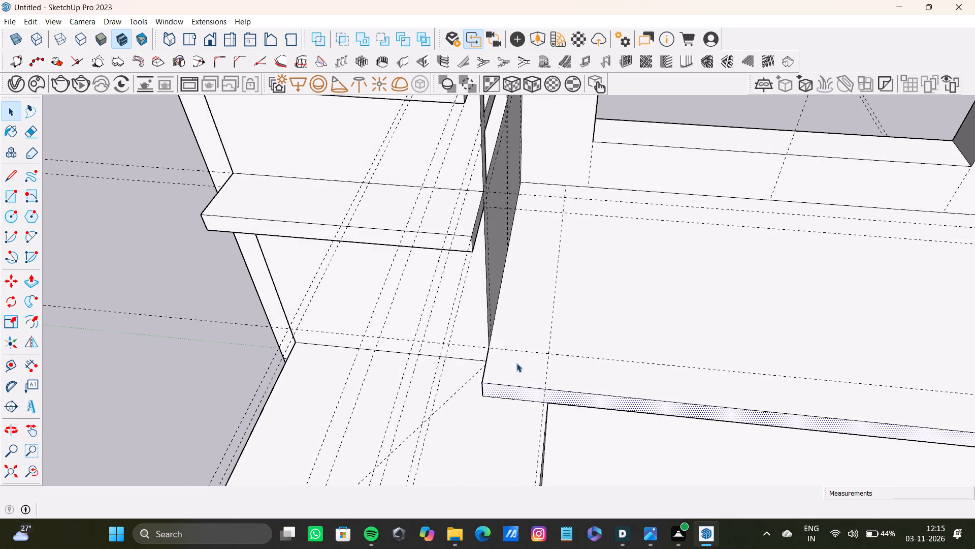
pyautogui.press('r')
pyautogui.scroll(6, 508, 356)
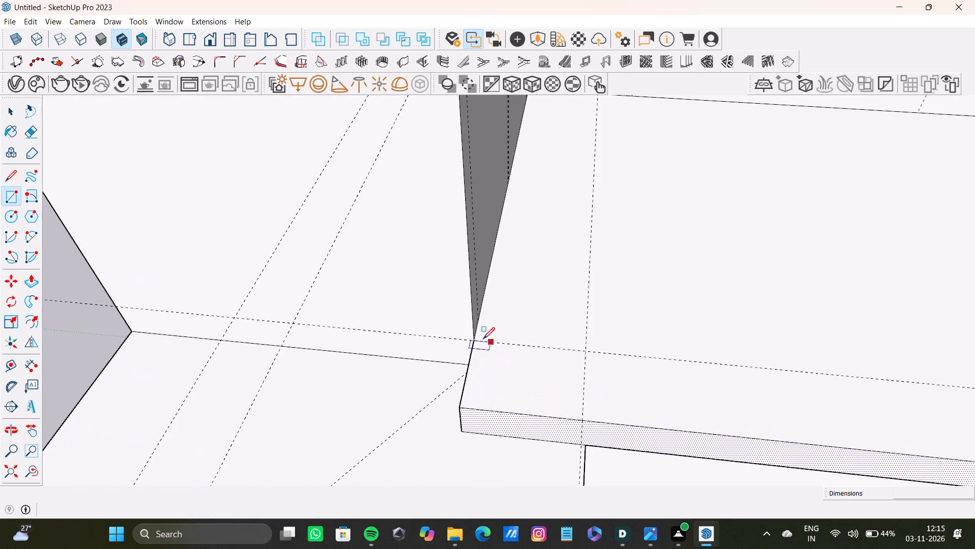
pyautogui.click(477, 339)
pyautogui.click(581, 419)
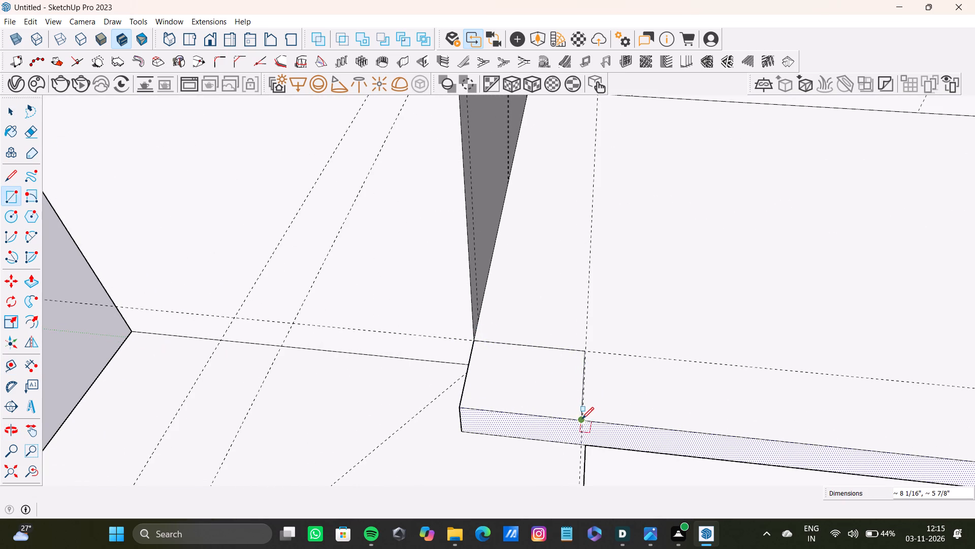
# Undo the rectangle on the slab's front corner and redraw it about 8 1/8" by 5 7/8" to the front-edge guide.
pyautogui.hotkey('ctrl', 'z')
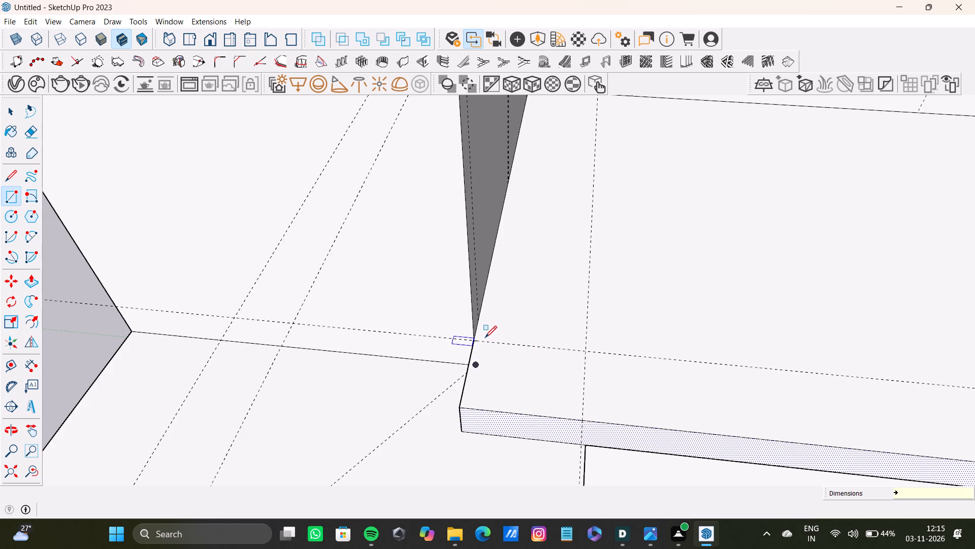
pyautogui.click(475, 340)
pyautogui.click(580, 422)
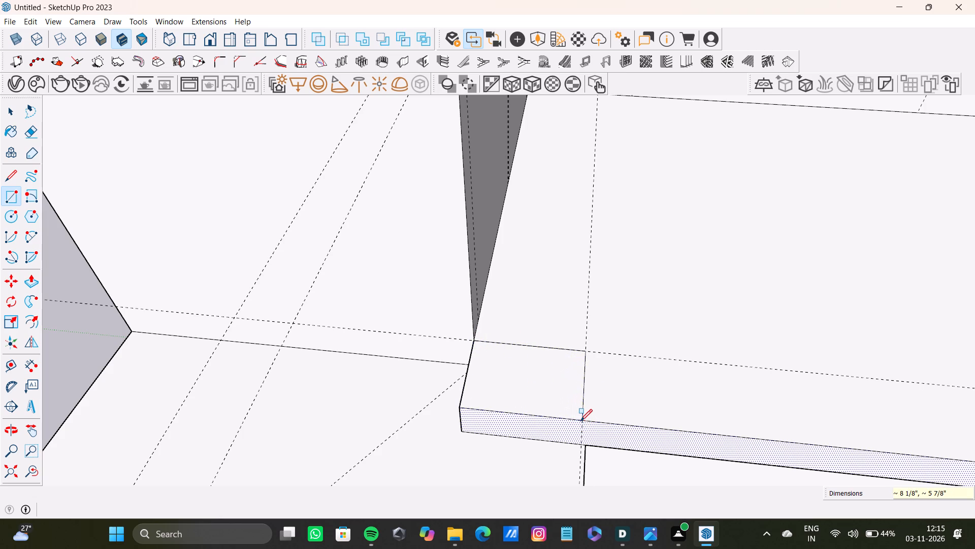
# Push the corner rectangle down 2 7/8" through the slab's full thickness to notch its front corner.
pyautogui.press('space')
pyautogui.click(543, 376)
pyautogui.press('p')
pyautogui.moveTo(548, 363); pyautogui.dragTo(531, 411)
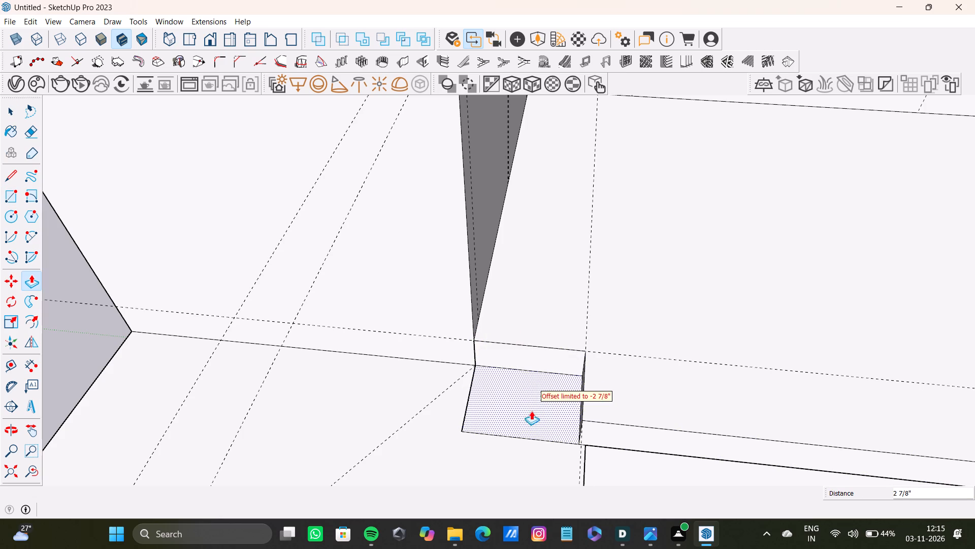
pyautogui.moveTo(531, 411); pyautogui.dragTo(528, 430)
# Delete the two leftover edges on the floor of the notch, where it meets the lower cabinet's top.
pyautogui.scroll(-9, 518, 433)
pyautogui.moveTo(518, 425); pyautogui.dragTo(528, 296, button='middle')
pyautogui.scroll(2, 539, 392)
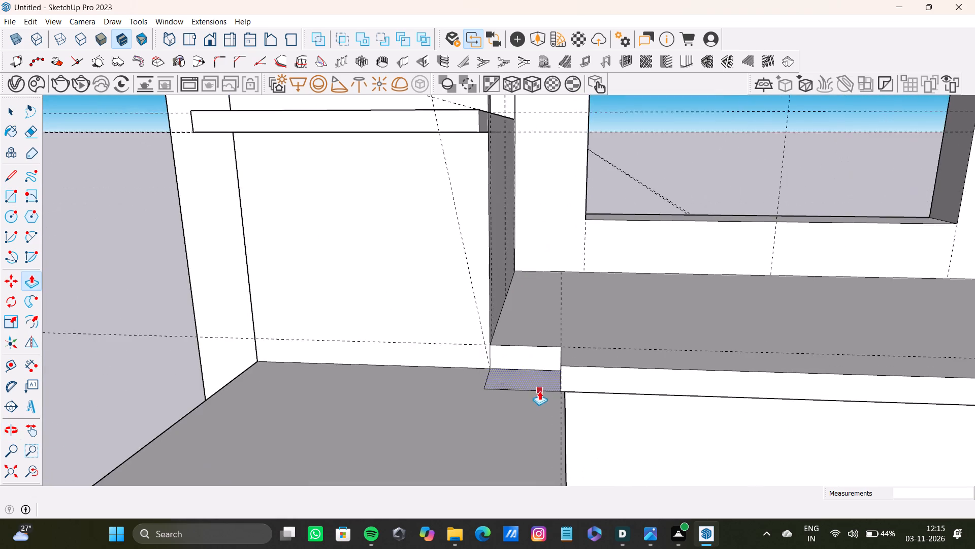
pyautogui.scroll(11, 539, 391)
pyautogui.press('space')
pyautogui.click(494, 391)
pyautogui.click(471, 383)
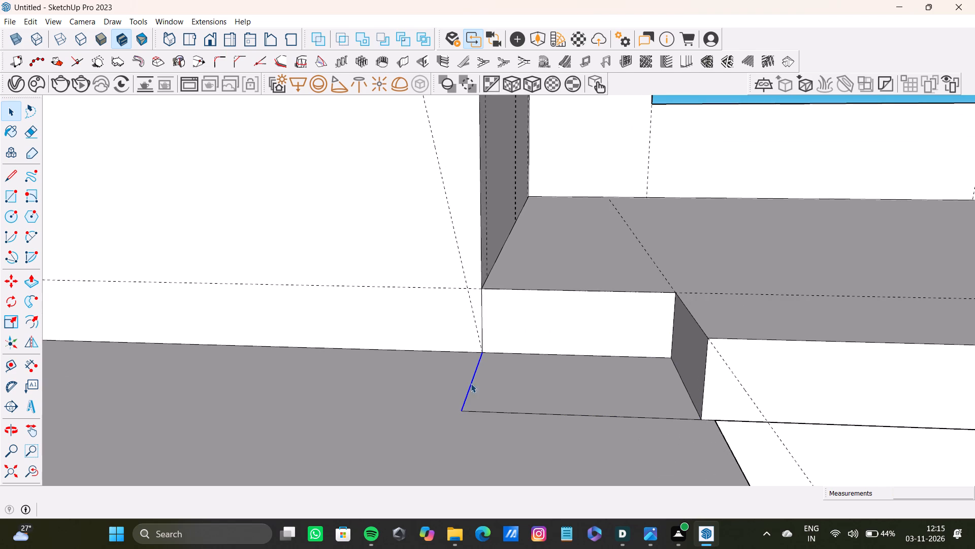
pyautogui.press('Delete')
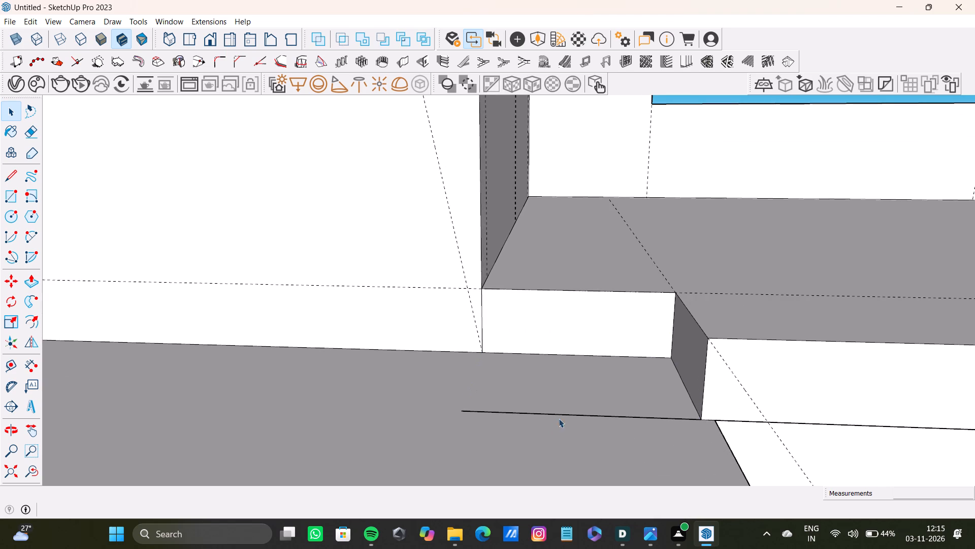
pyautogui.click(563, 415)
pyautogui.press('Delete')
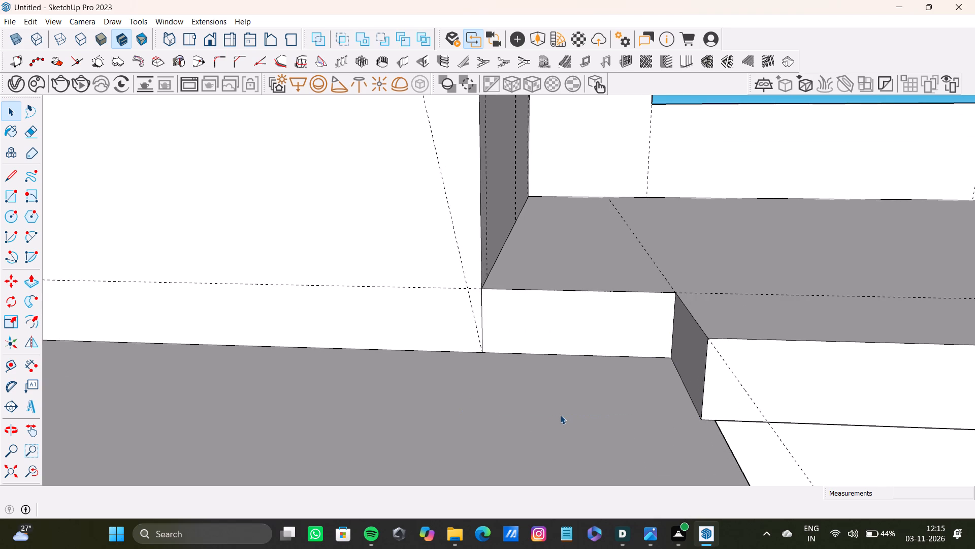
# Push the notch's side face back about 7/16" to line up with the lower cabinet's edge.
pyautogui.click(669, 346)
pyautogui.click(684, 346)
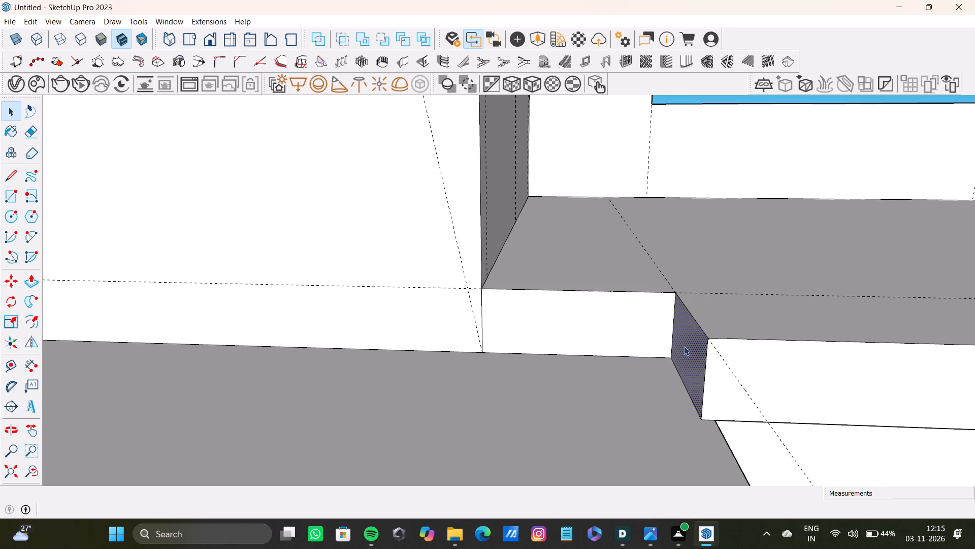
pyautogui.press('p')
pyautogui.moveTo(677, 346); pyautogui.dragTo(717, 424)
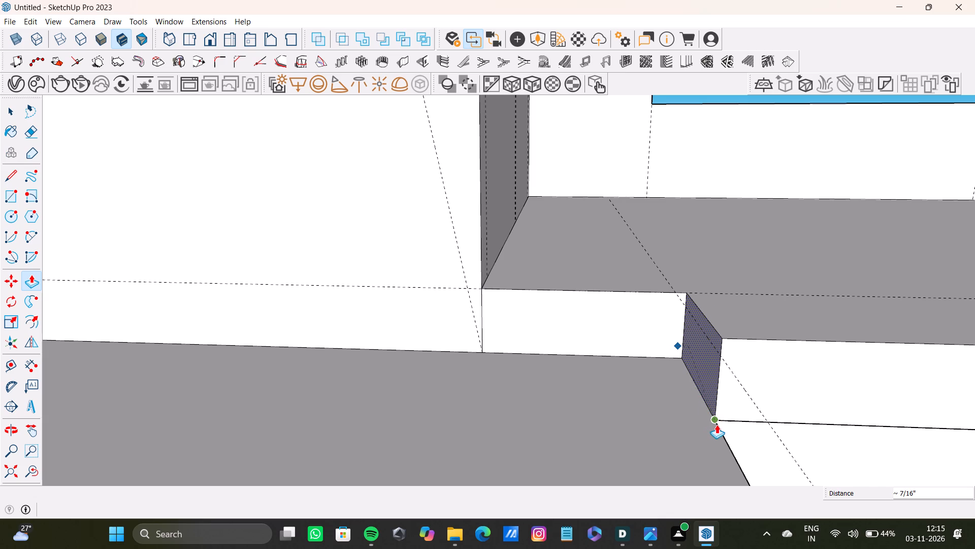
pyautogui.moveTo(717, 424); pyautogui.dragTo(720, 428)
# Draw a rectangle about 5' 9 7/16" by 3' 1/4" on the lower cabinet's top, from its back corner to where the rounded end begins.
pyautogui.scroll(-16, 706, 432)
pyautogui.moveTo(638, 400); pyautogui.dragTo(591, 202, button='middle')
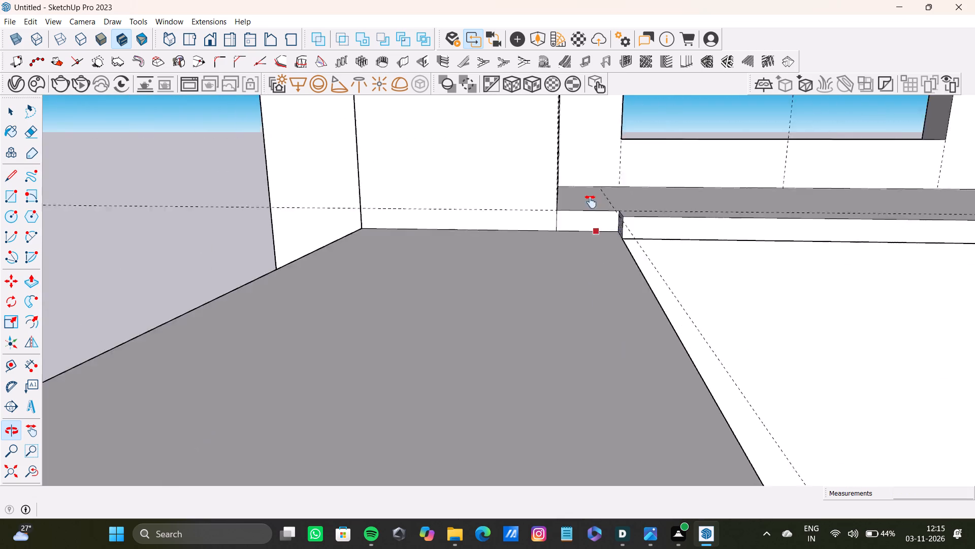
pyautogui.moveTo(591, 202); pyautogui.dragTo(595, 228, button='middle')
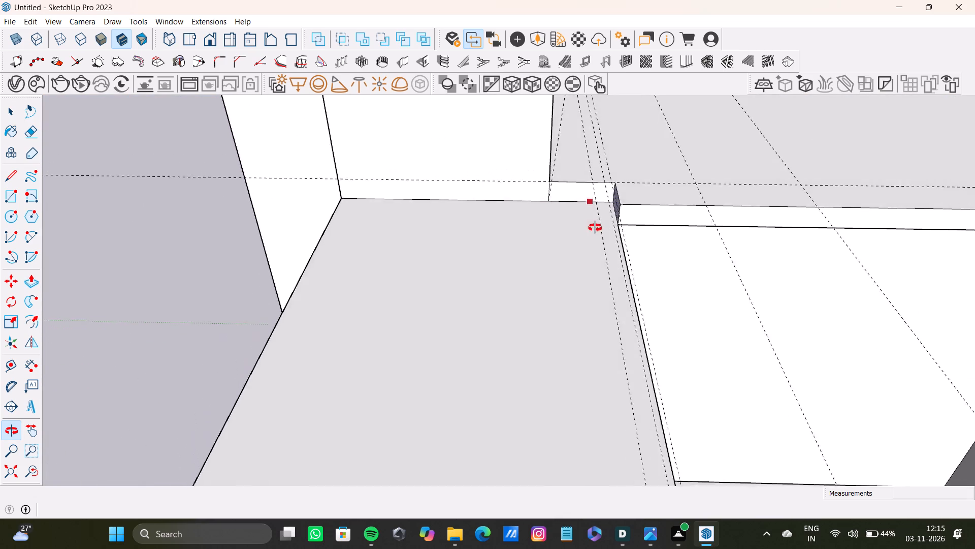
pyautogui.moveTo(595, 228); pyautogui.dragTo(620, 217, button='middle')
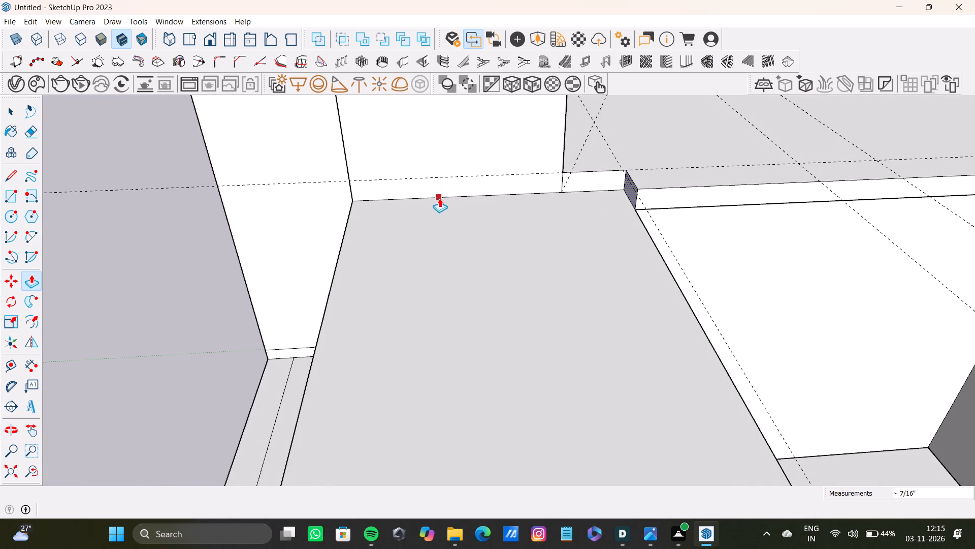
pyautogui.press('r')
pyautogui.click(351, 204)
pyautogui.scroll(-9, 507, 325)
pyautogui.moveTo(535, 345); pyautogui.dragTo(490, 211, button='middle')
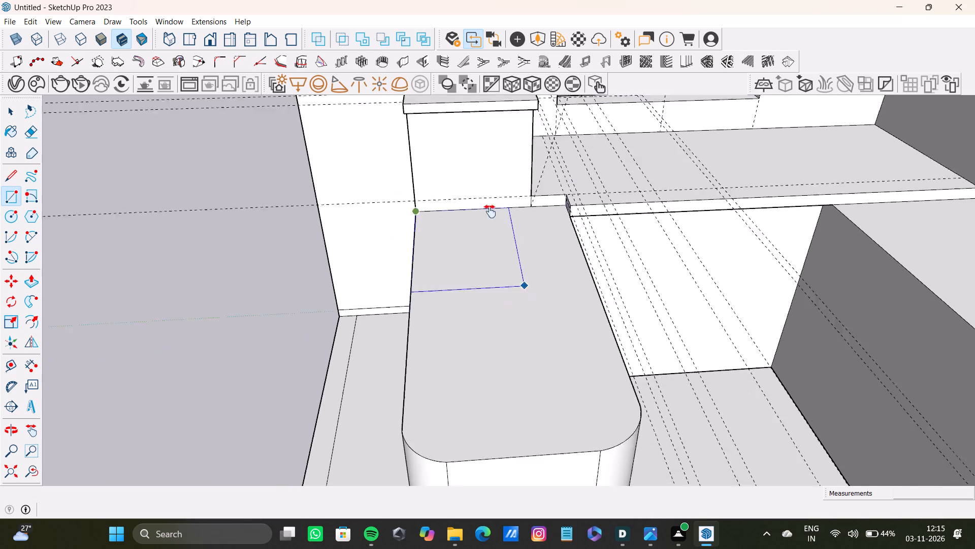
pyautogui.moveTo(490, 211); pyautogui.dragTo(431, 235, button='middle')
pyautogui.scroll(-2, 498, 318)
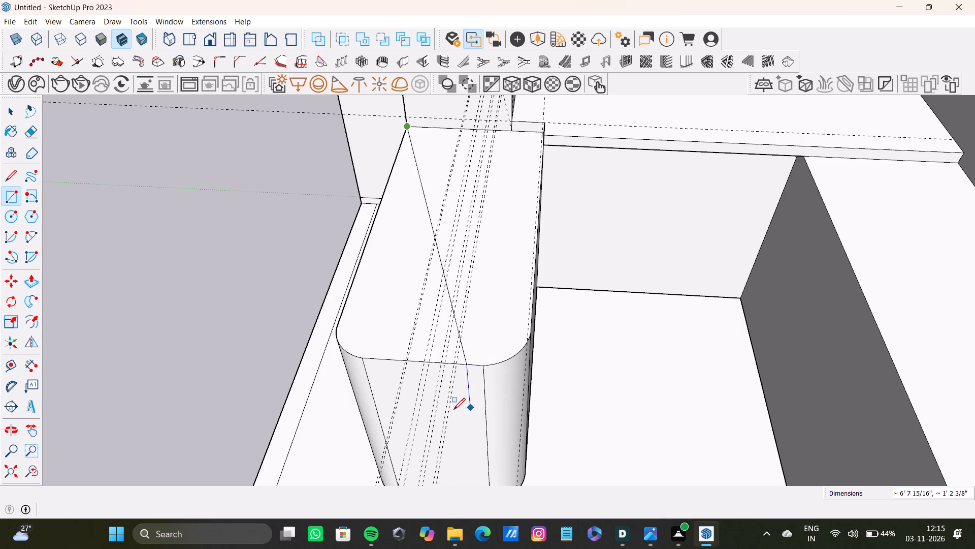
pyautogui.press('Up')
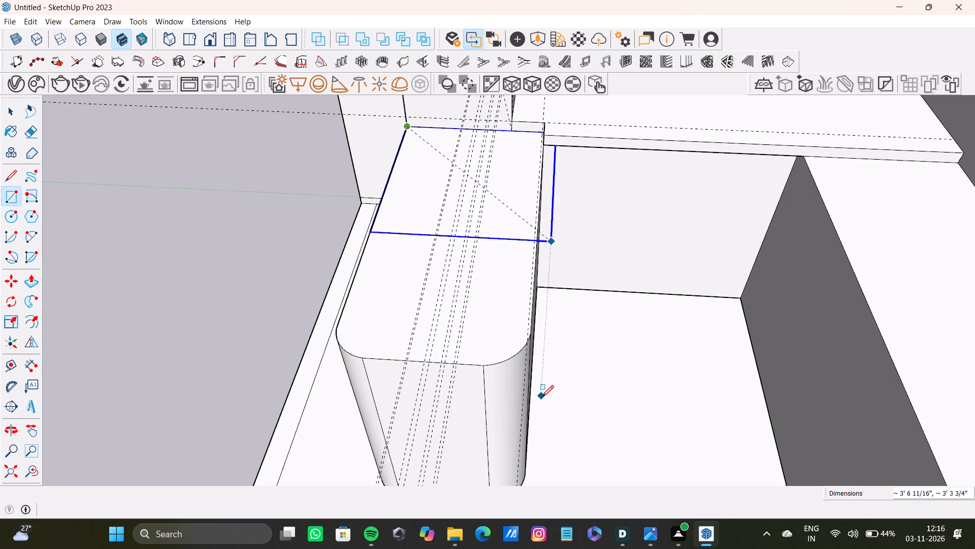
pyautogui.click(529, 424)
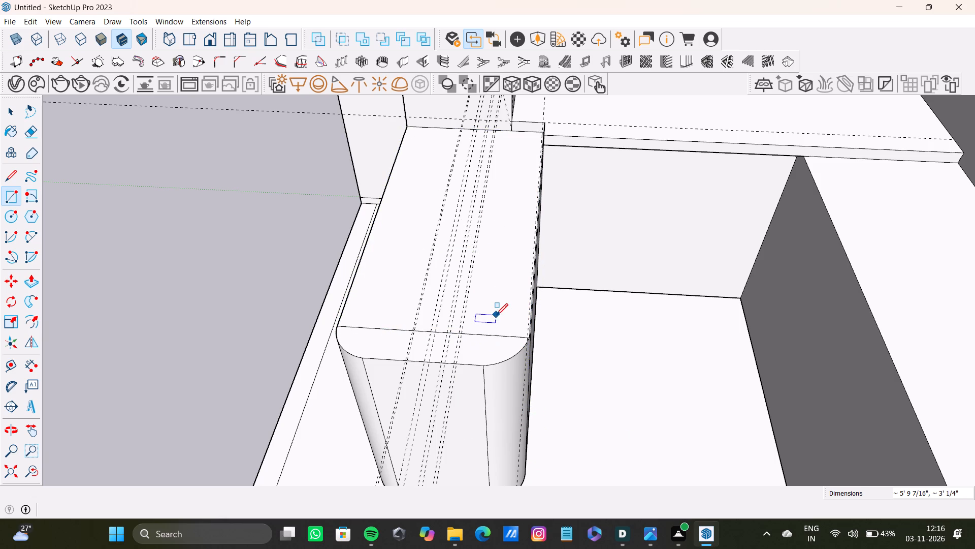
# Pull the rectangle on the cabinet top up 2 7/8" to form a worktop slab.
pyautogui.press('space')
pyautogui.press('space')
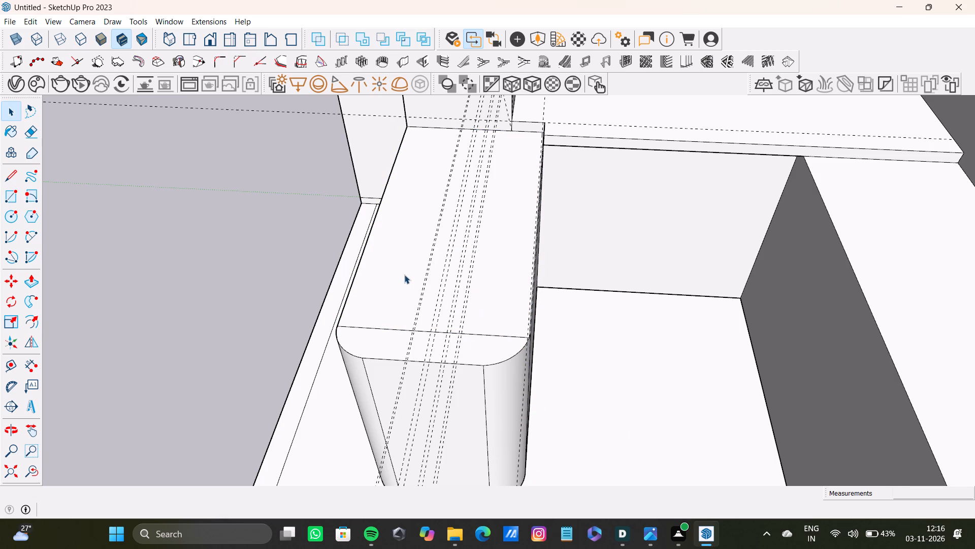
pyautogui.click(404, 274)
pyautogui.press('p')
pyautogui.moveTo(406, 276); pyautogui.dragTo(397, 260)
# Push the top face of the cabinet's new slab down 1/16".
pyautogui.scroll(-3, 415, 274)
pyautogui.moveTo(417, 290); pyautogui.dragTo(118, 146, button='middle')
pyautogui.scroll(-4, 577, 239)
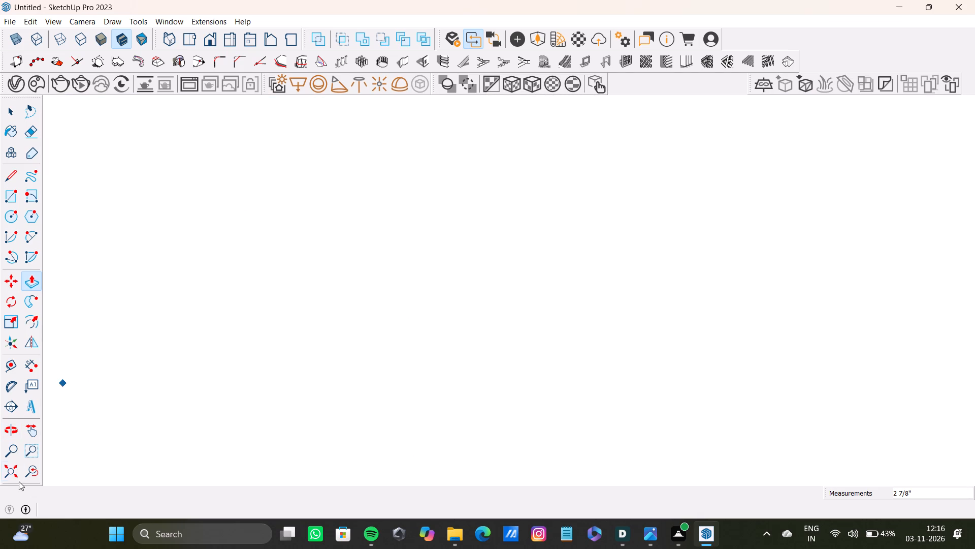
pyautogui.click(21, 465)
pyautogui.click(12, 472)
pyautogui.moveTo(314, 411); pyautogui.dragTo(714, 406, button='middle')
pyautogui.scroll(7, 401, 246)
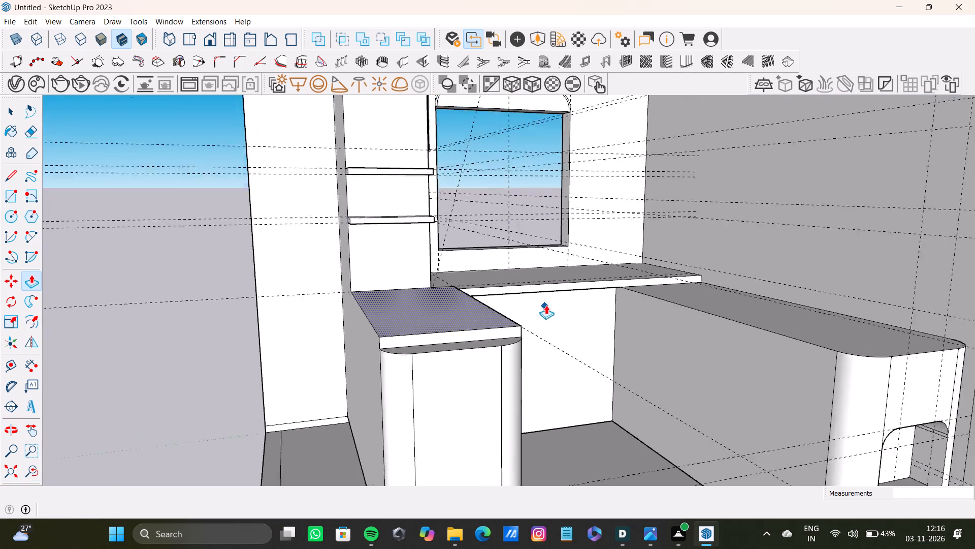
pyautogui.scroll(5, 546, 305)
pyautogui.moveTo(492, 300); pyautogui.dragTo(380, 318, button='middle')
pyautogui.scroll(16, 345, 265)
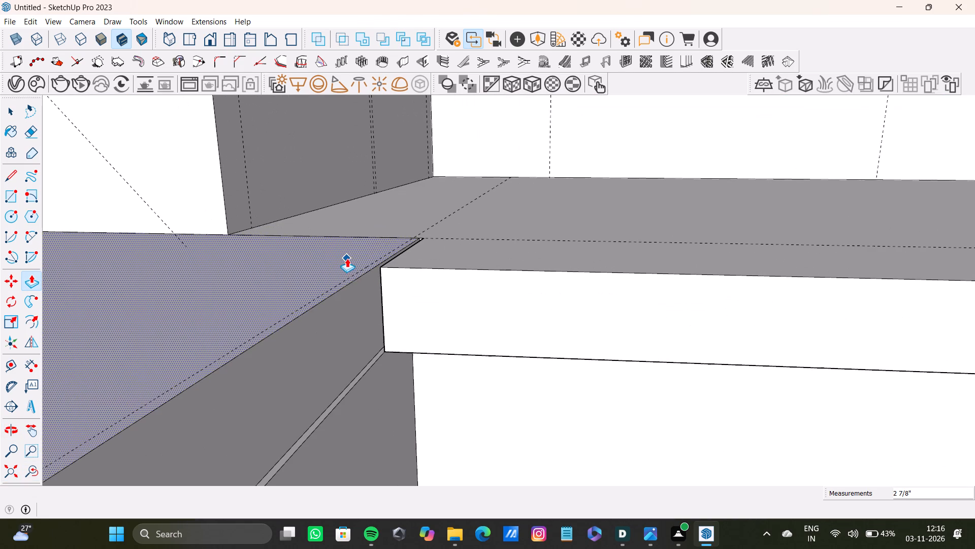
pyautogui.moveTo(347, 258); pyautogui.dragTo(431, 257)
# Extend the window worktop's notch side face about 3/16" to close the gap against the cabinet slab.
pyautogui.scroll(2, 395, 249)
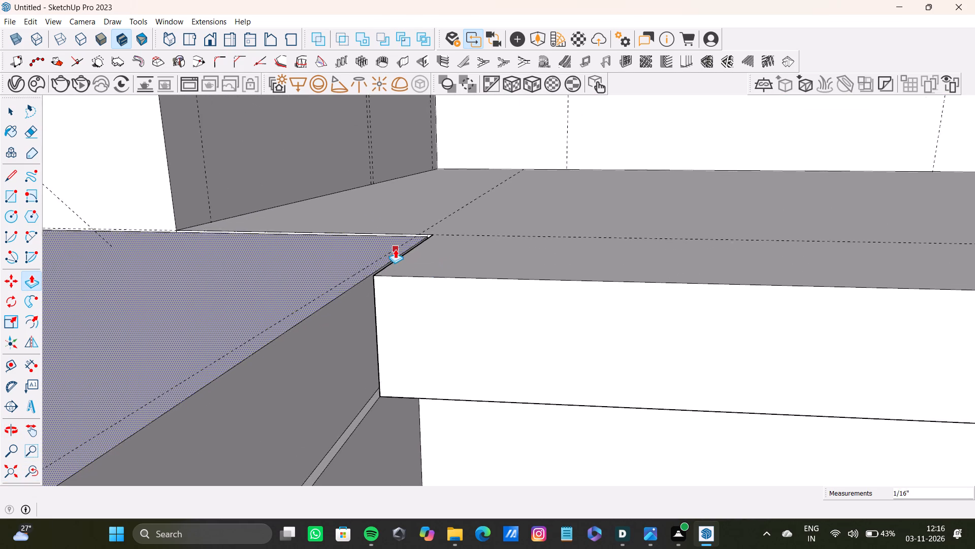
pyautogui.scroll(2, 395, 249)
pyautogui.moveTo(396, 249); pyautogui.dragTo(523, 294, button='middle')
pyautogui.scroll(11, 464, 292)
pyautogui.press('space')
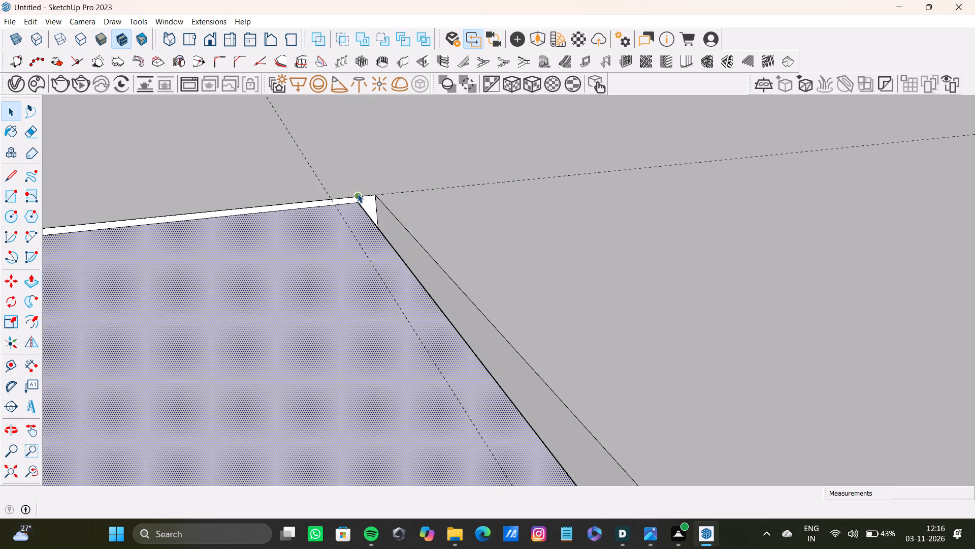
pyautogui.click(365, 202)
pyautogui.click(393, 226)
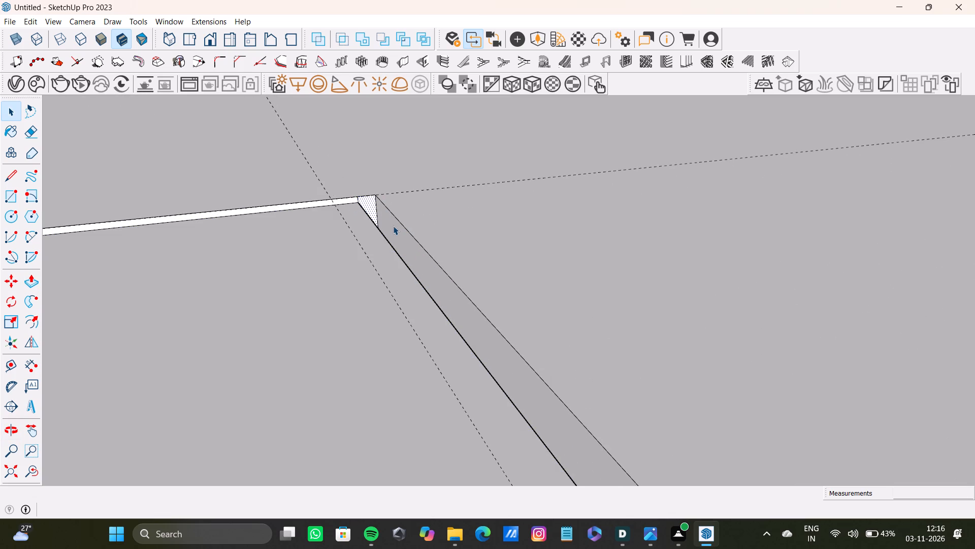
pyautogui.press('p')
pyautogui.moveTo(394, 226); pyautogui.dragTo(330, 235)
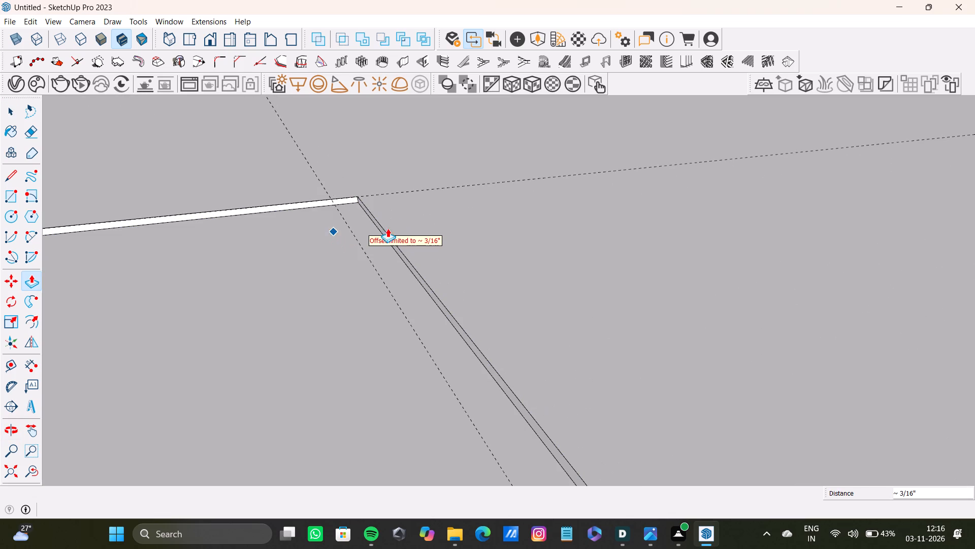
# Push the window worktop's top face down 1/16" to sit flush with the cabinet slab.
pyautogui.press('space')
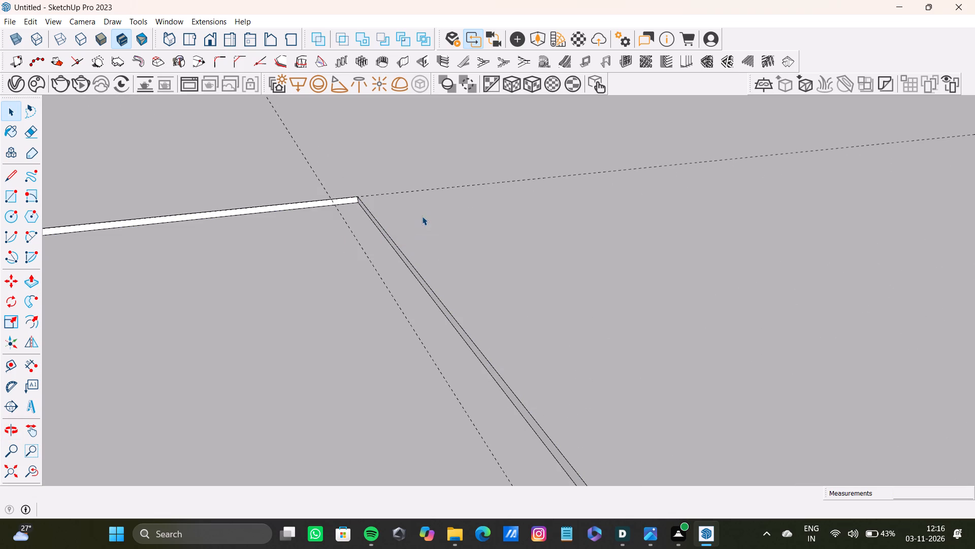
pyautogui.click(422, 216)
pyautogui.press('p')
pyautogui.moveTo(420, 226); pyautogui.dragTo(385, 263)
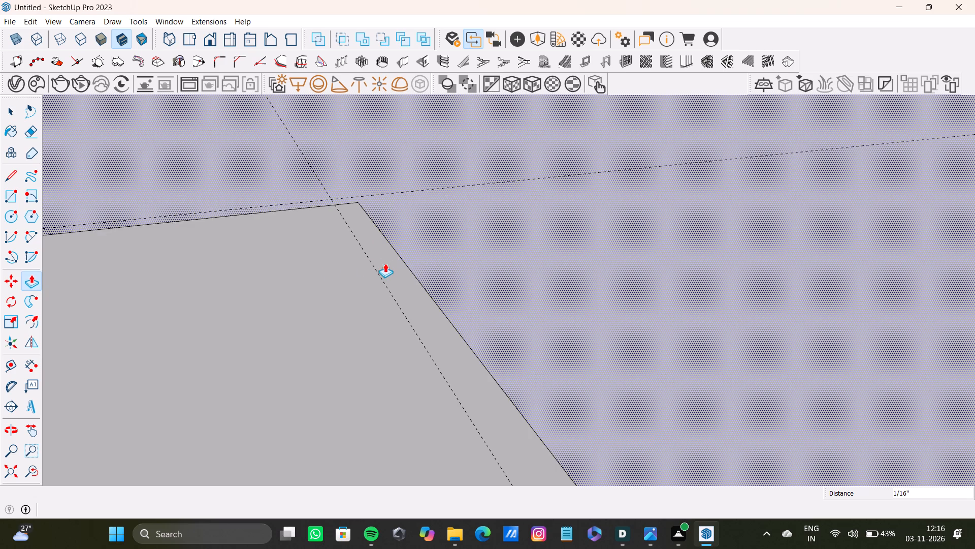
pyautogui.press('space')
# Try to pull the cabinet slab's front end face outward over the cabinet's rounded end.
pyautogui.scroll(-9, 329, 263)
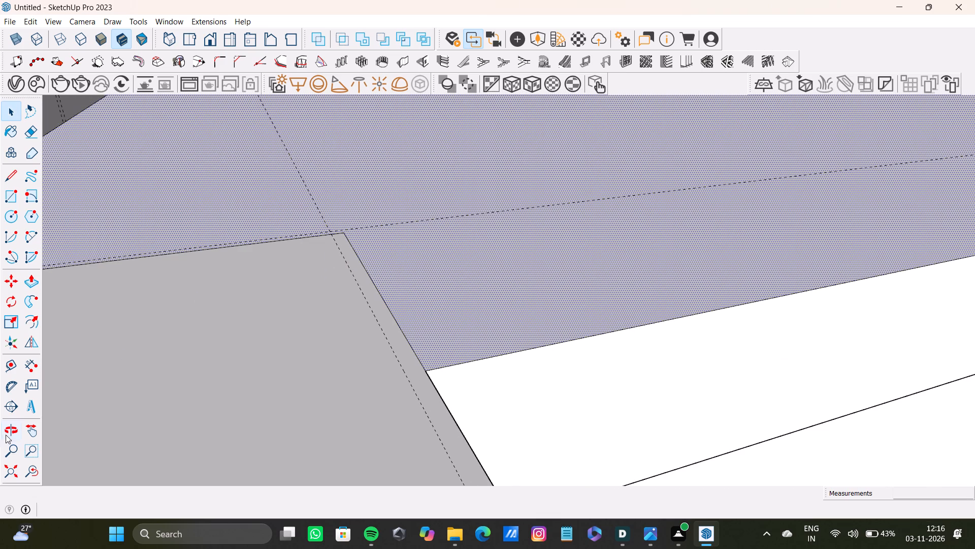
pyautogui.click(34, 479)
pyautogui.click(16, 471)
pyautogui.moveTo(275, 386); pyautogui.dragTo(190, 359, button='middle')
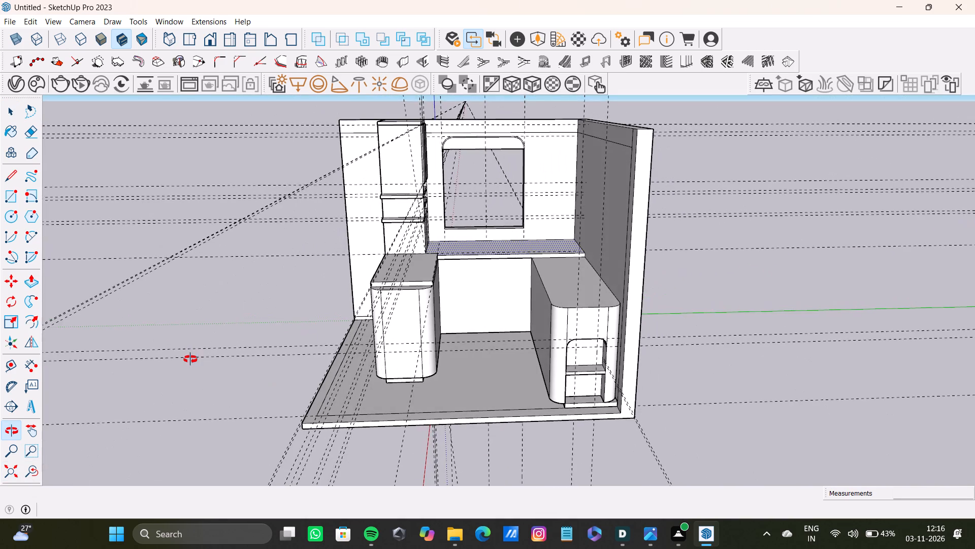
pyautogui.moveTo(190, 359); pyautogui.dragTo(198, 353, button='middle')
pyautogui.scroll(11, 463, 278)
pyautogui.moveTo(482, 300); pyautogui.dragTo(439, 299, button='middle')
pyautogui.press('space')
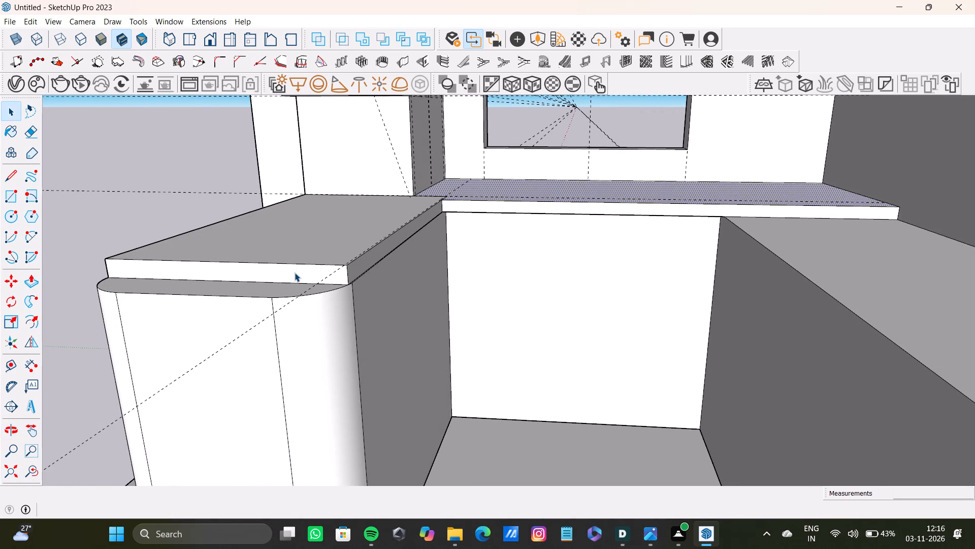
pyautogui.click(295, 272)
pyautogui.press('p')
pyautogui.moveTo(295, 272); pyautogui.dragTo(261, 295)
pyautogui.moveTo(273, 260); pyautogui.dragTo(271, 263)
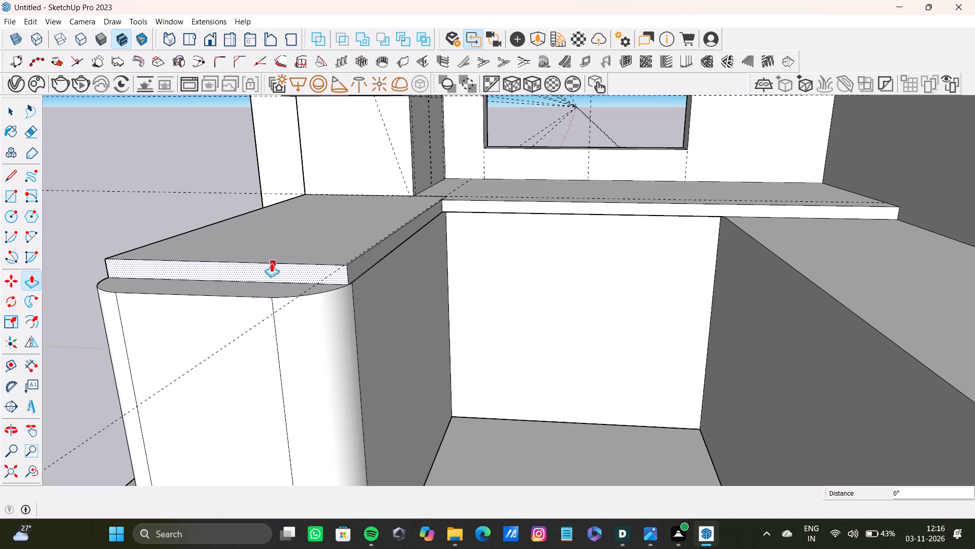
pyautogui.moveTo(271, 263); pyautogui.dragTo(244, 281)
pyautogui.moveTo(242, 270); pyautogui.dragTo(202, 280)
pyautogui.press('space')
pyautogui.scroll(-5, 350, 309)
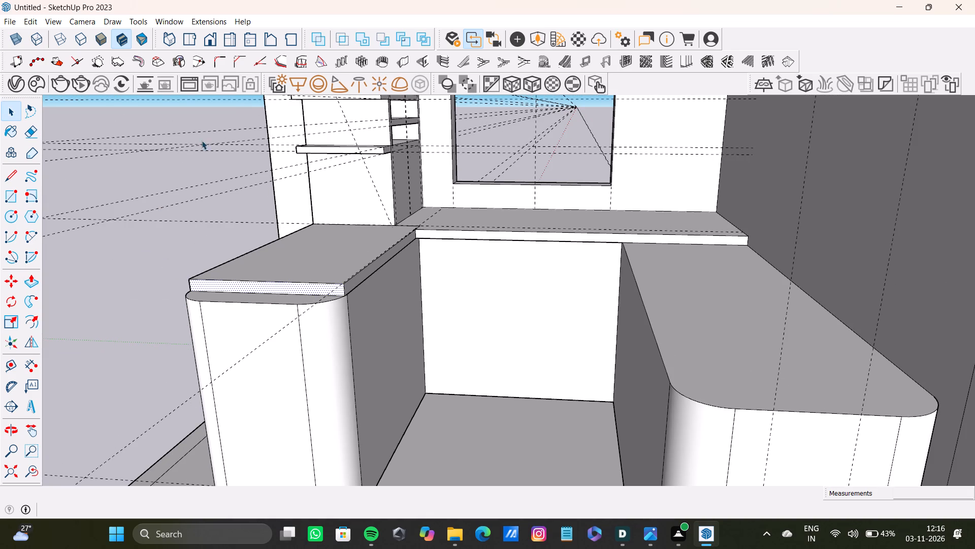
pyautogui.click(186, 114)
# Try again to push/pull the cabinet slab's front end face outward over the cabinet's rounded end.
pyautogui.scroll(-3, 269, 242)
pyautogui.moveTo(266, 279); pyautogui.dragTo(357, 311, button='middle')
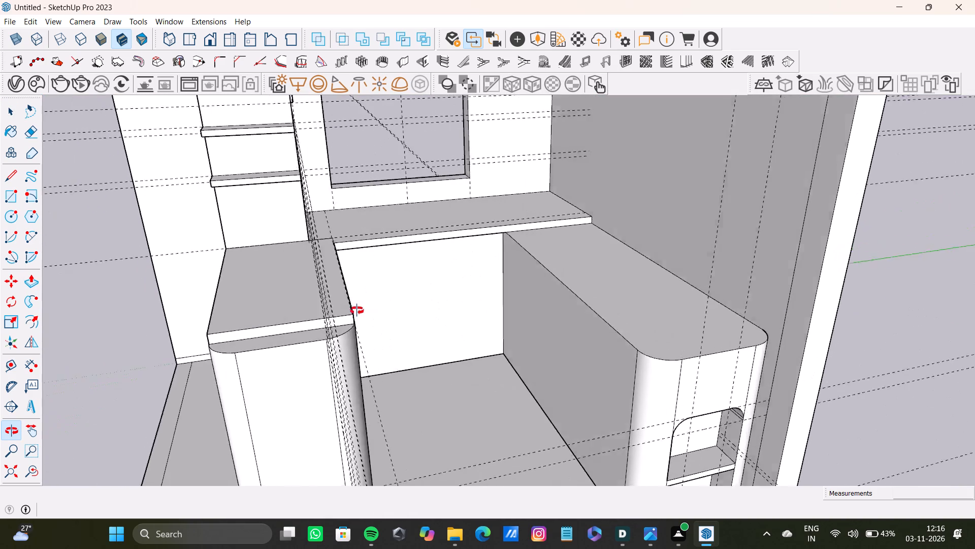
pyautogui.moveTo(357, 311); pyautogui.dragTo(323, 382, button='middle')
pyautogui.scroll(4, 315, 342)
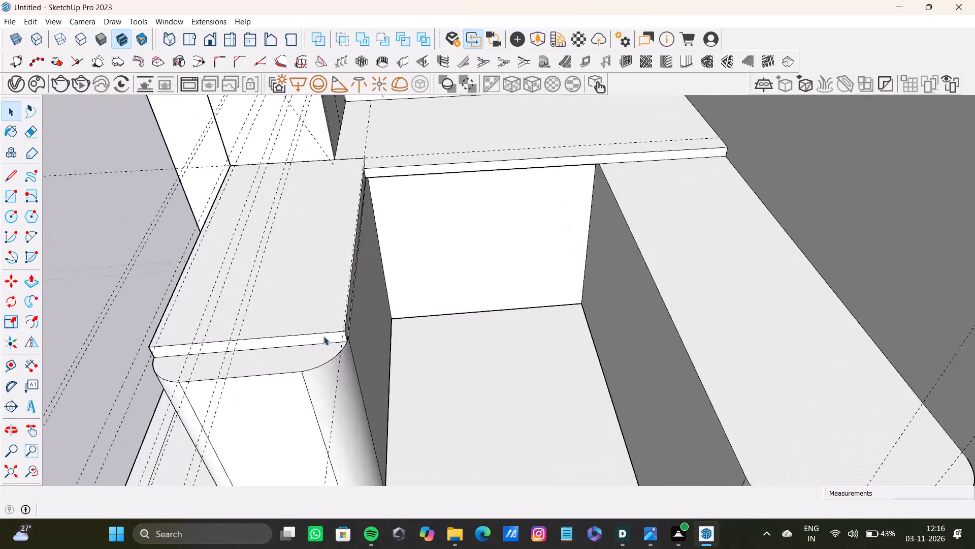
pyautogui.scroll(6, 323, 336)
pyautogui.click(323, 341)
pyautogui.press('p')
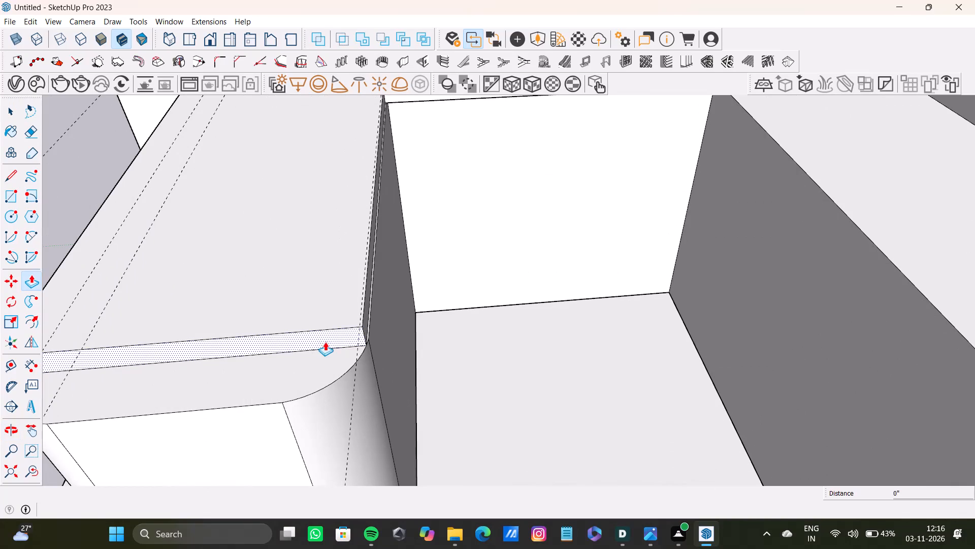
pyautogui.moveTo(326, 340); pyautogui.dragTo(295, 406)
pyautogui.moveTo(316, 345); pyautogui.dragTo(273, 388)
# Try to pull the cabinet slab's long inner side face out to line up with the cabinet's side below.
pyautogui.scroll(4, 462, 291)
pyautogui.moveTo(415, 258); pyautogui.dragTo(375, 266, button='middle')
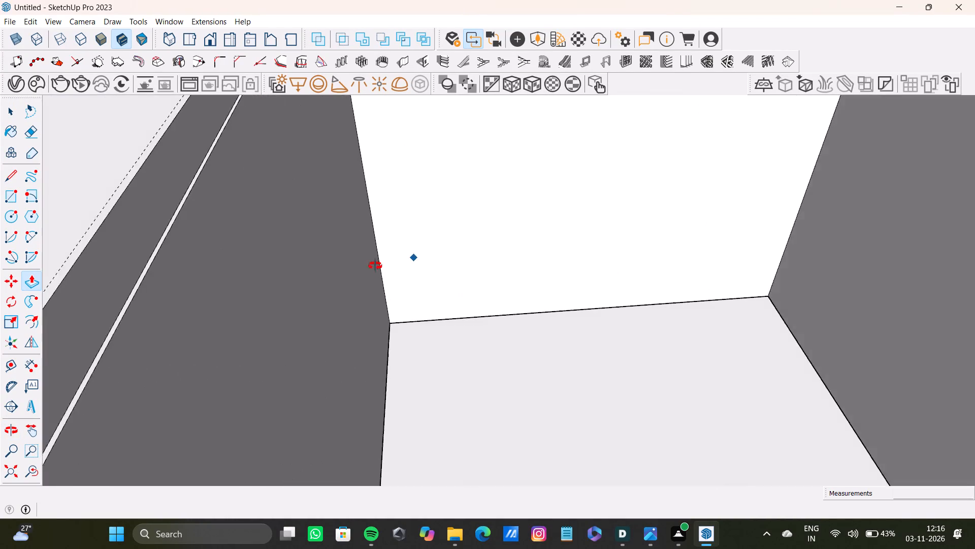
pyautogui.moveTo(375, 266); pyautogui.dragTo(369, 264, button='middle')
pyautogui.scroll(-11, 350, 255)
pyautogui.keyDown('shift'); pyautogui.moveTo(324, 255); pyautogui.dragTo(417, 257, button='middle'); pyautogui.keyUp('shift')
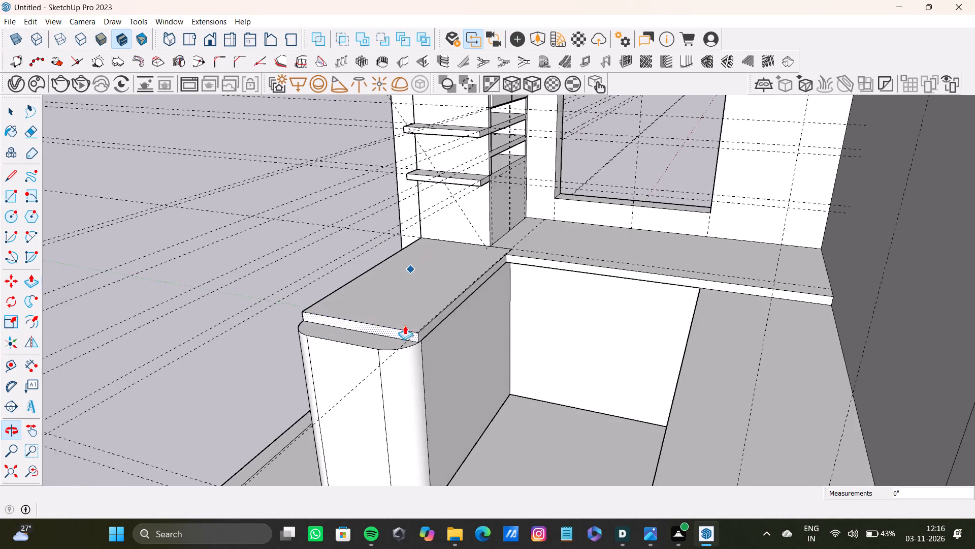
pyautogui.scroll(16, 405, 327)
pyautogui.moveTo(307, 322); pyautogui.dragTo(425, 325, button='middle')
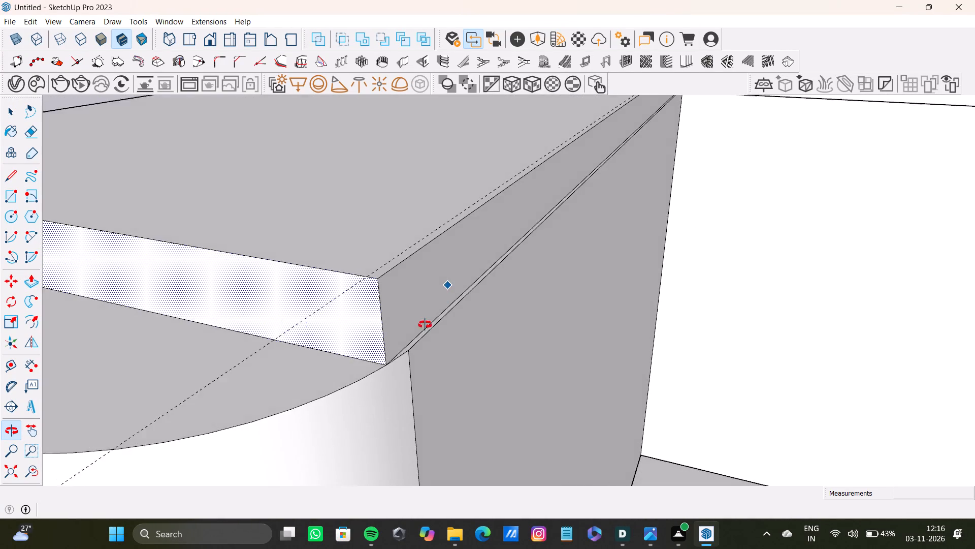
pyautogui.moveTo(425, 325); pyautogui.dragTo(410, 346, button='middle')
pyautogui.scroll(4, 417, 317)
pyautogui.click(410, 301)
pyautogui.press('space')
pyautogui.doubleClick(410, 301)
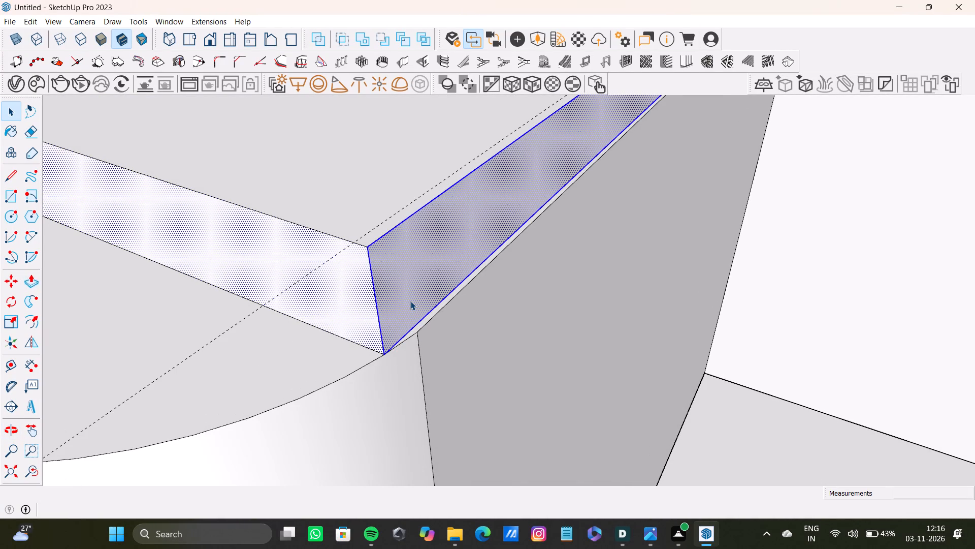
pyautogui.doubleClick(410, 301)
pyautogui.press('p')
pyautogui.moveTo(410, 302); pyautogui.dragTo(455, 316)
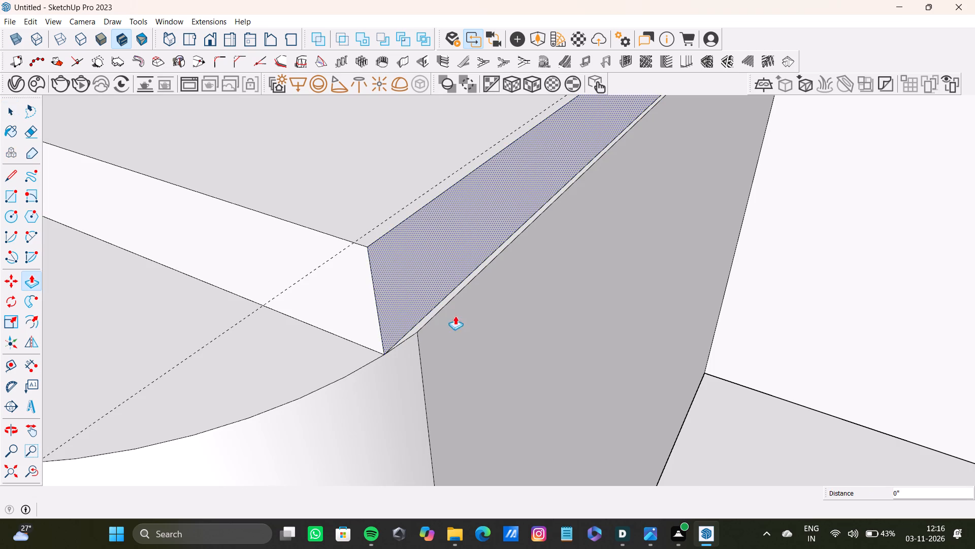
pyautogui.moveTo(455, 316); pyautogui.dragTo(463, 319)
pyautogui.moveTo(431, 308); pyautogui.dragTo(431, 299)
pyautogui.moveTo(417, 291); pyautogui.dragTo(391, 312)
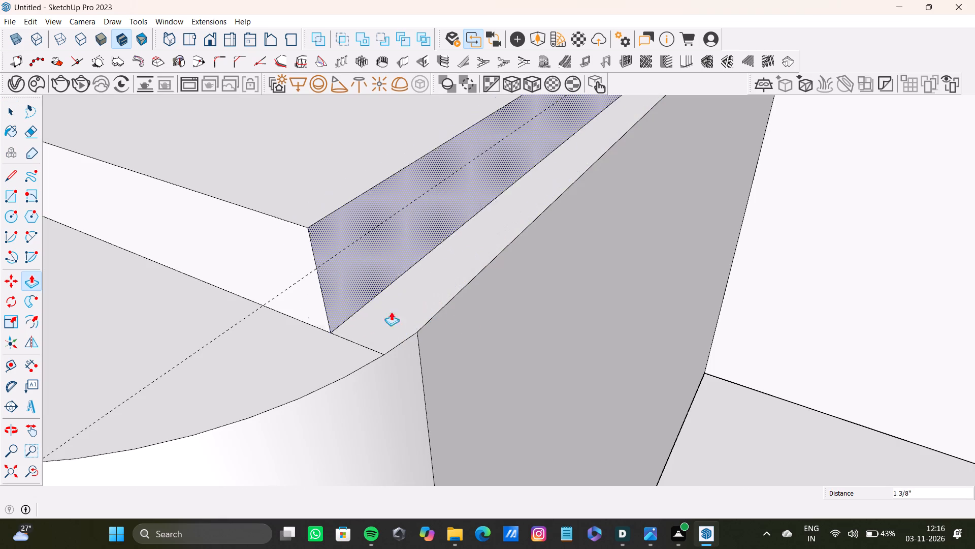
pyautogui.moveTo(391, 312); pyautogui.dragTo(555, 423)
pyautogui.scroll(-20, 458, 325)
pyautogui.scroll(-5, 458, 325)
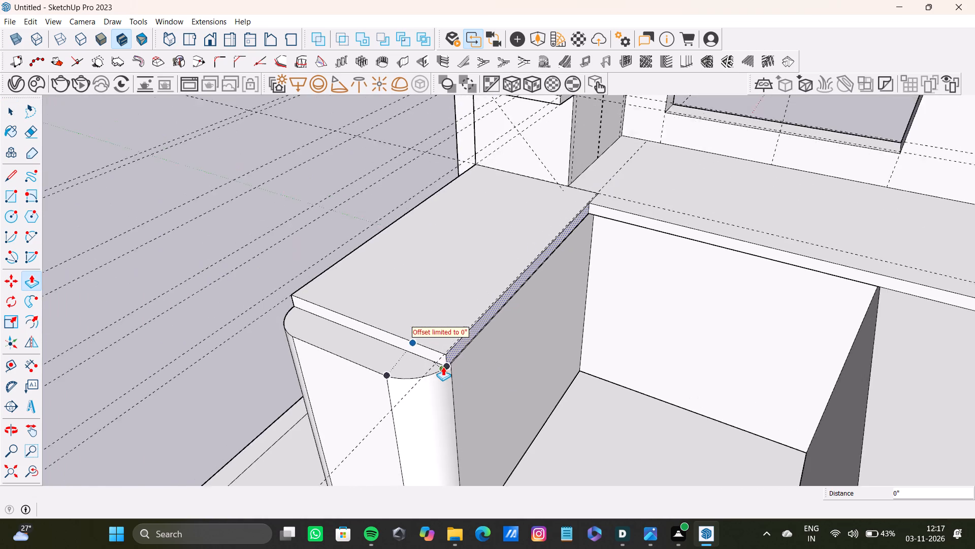
# Delete all construction guides from the room model.
pyautogui.keyDown('shift'); pyautogui.moveTo(443, 367); pyautogui.dragTo(492, 239, button='middle'); pyautogui.keyUp('shift')
pyautogui.scroll(-14, 496, 242)
pyautogui.moveTo(483, 244); pyautogui.dragTo(837, 280, button='middle')
pyautogui.keyDown('shift'); pyautogui.scroll(4, 607, 243); pyautogui.keyUp('shift')
pyautogui.moveTo(607, 243); pyautogui.dragTo(611, 328, button='middle')
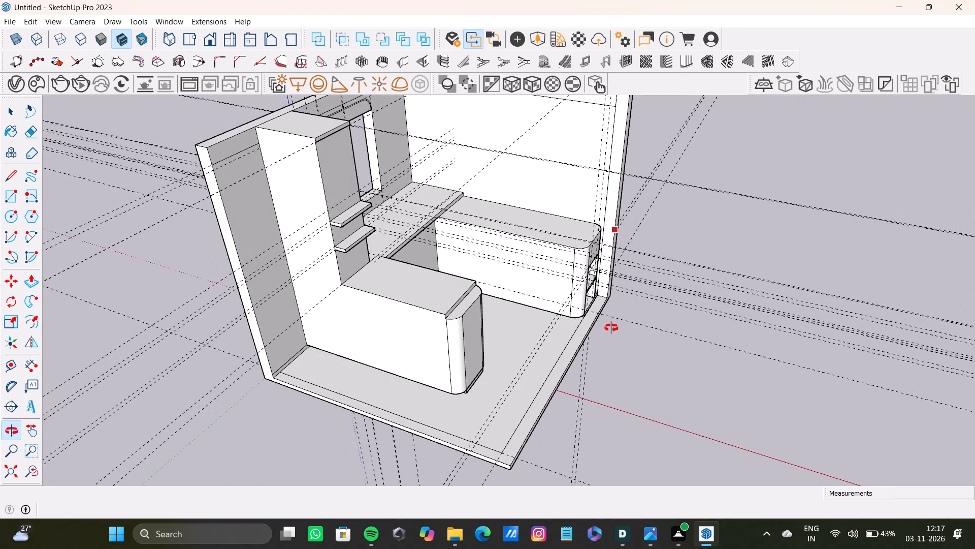
pyautogui.moveTo(611, 328); pyautogui.dragTo(578, 276, button='middle')
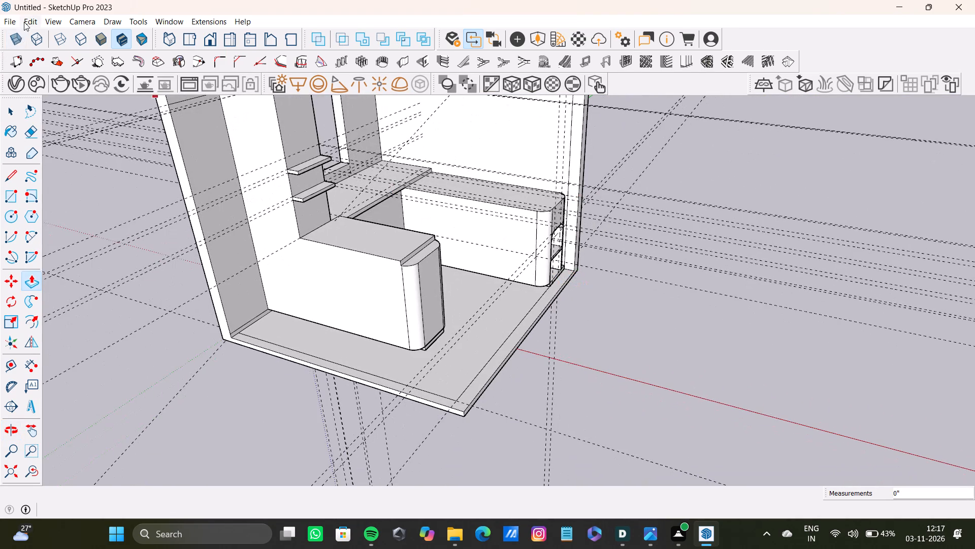
pyautogui.click(24, 22)
pyautogui.click(97, 130)
pyautogui.scroll(-9, 314, 239)
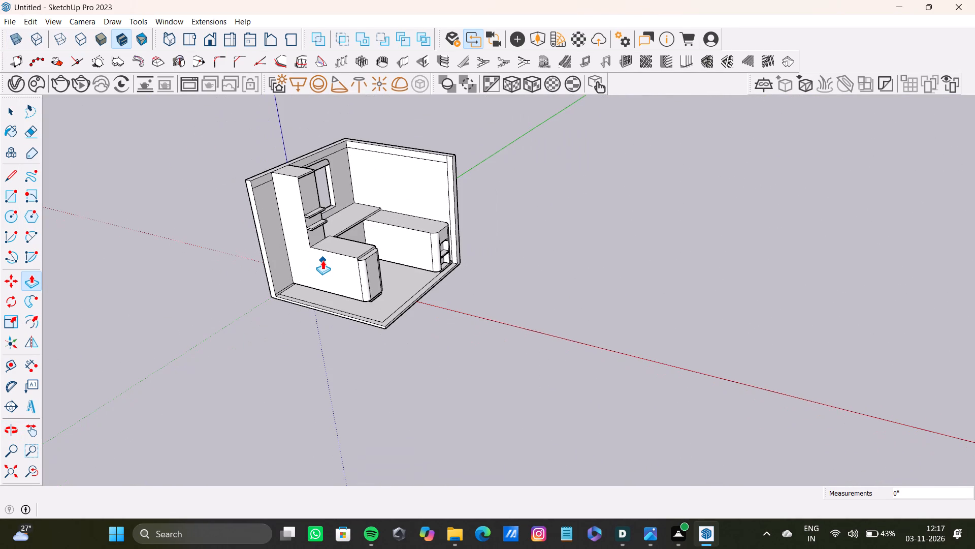
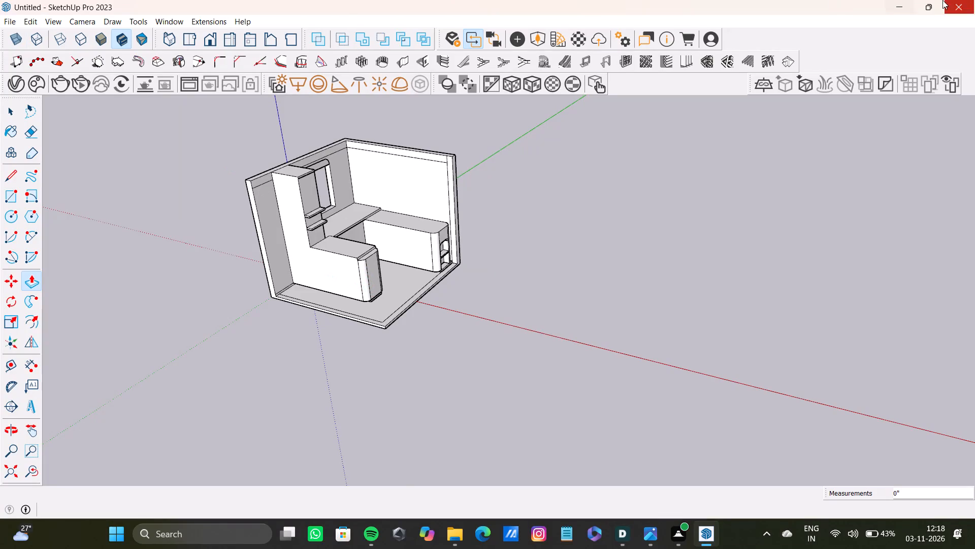
# Move the entire room model by its outer bottom corner onto the axes' origin.
pyautogui.scroll(-13, 600, 294)
pyautogui.press('space')
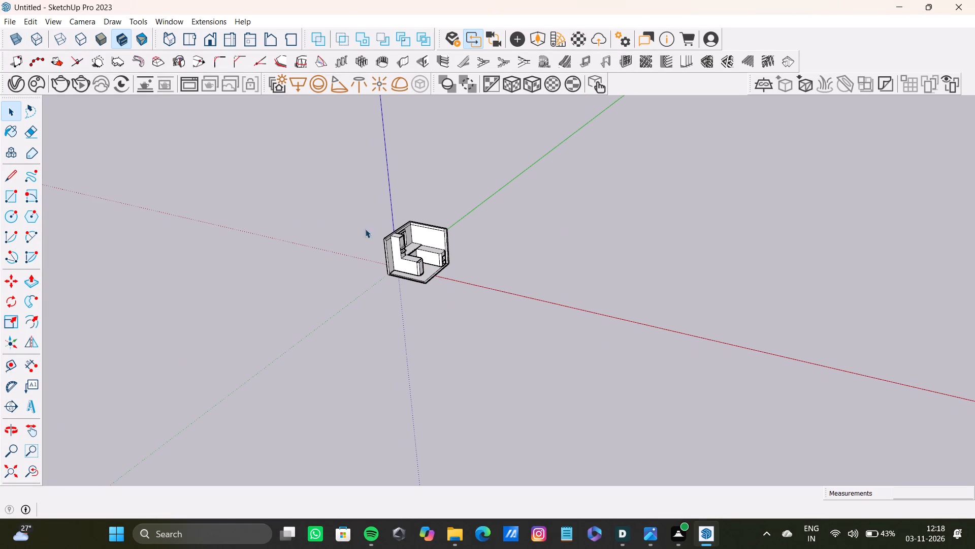
pyautogui.moveTo(347, 177); pyautogui.dragTo(477, 320)
pyautogui.press('m')
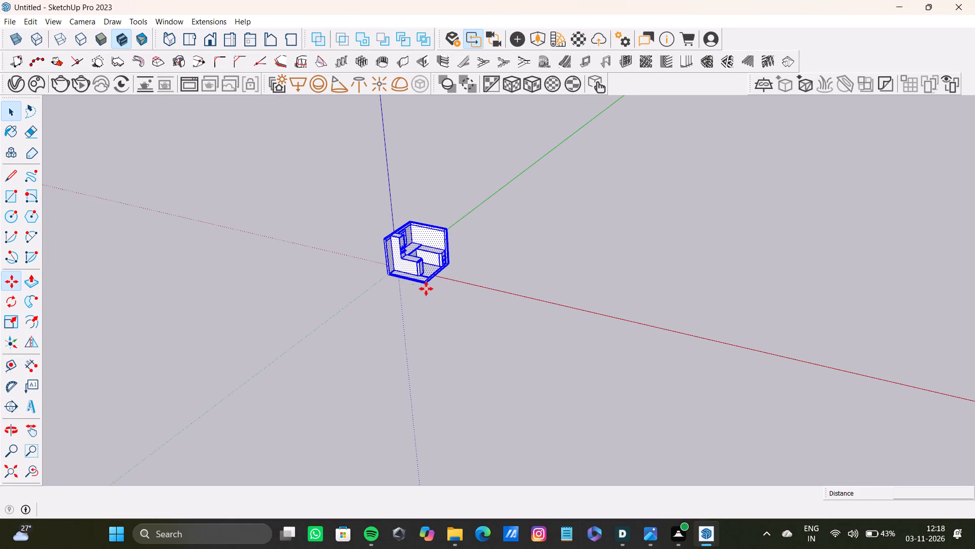
pyautogui.scroll(11, 382, 274)
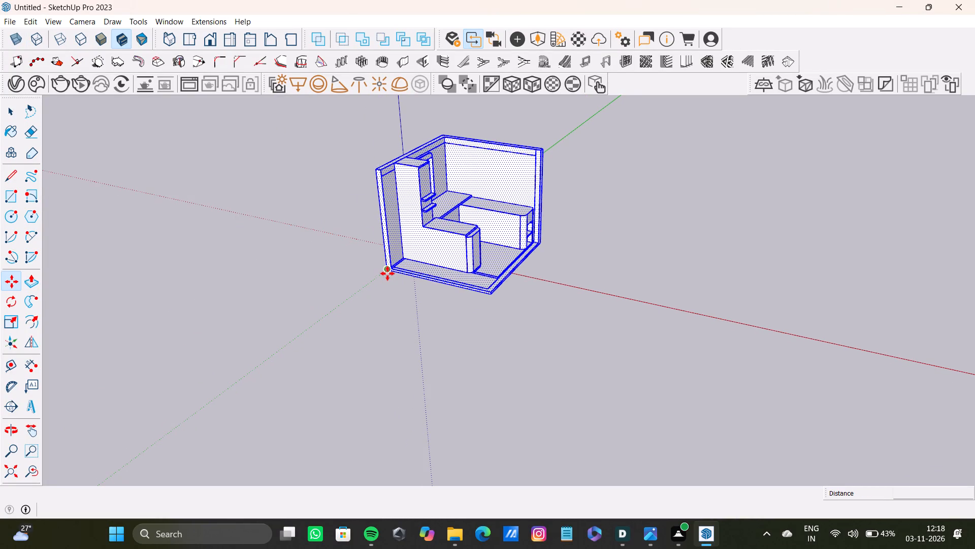
pyautogui.click(387, 273)
pyautogui.click(412, 249)
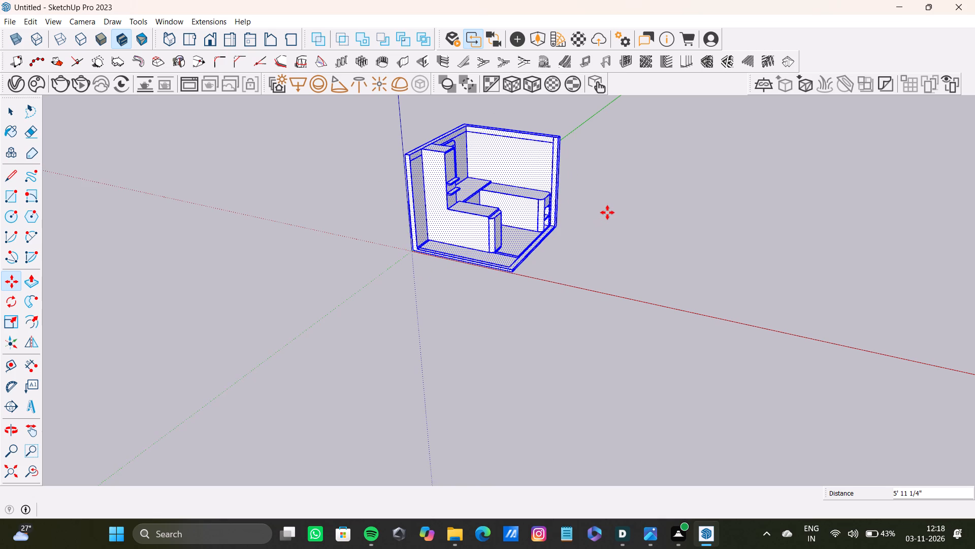
pyautogui.press('space')
pyautogui.click(597, 214)
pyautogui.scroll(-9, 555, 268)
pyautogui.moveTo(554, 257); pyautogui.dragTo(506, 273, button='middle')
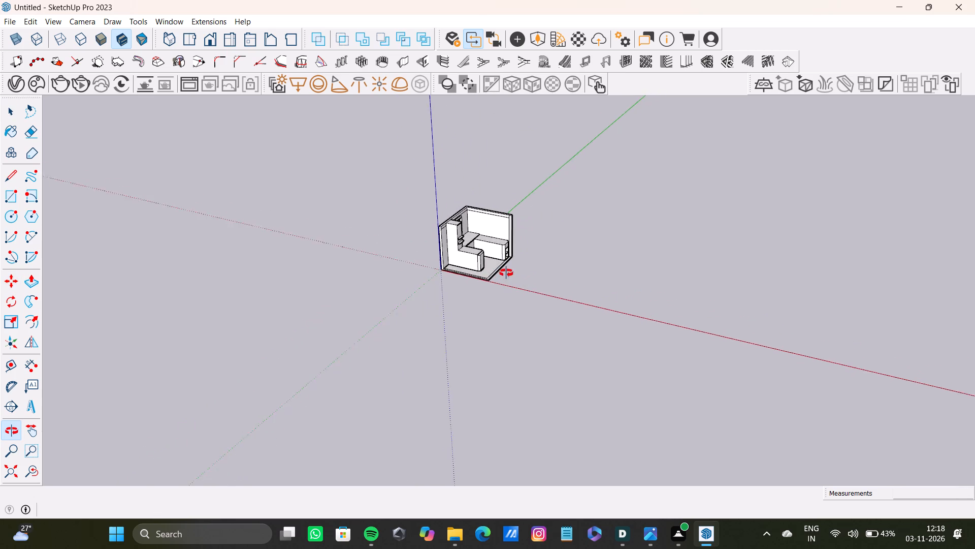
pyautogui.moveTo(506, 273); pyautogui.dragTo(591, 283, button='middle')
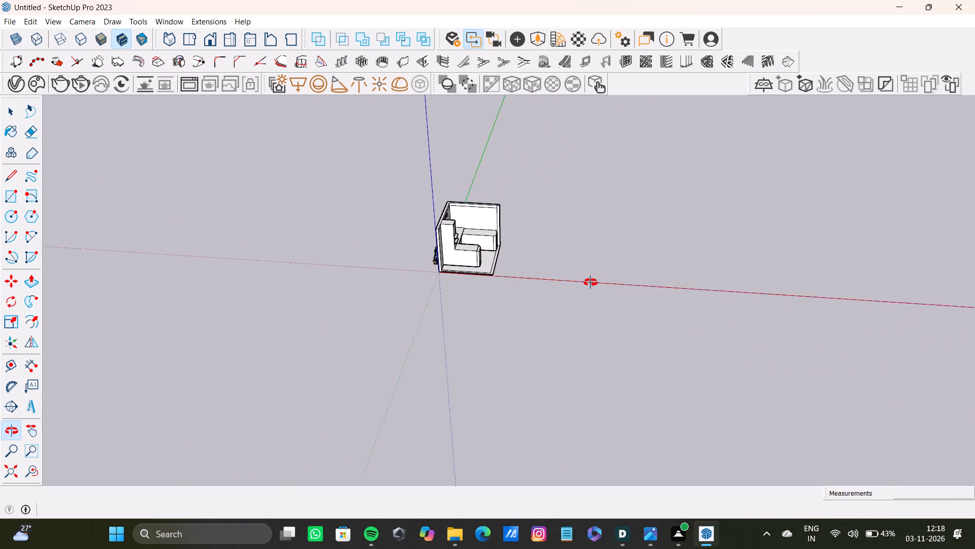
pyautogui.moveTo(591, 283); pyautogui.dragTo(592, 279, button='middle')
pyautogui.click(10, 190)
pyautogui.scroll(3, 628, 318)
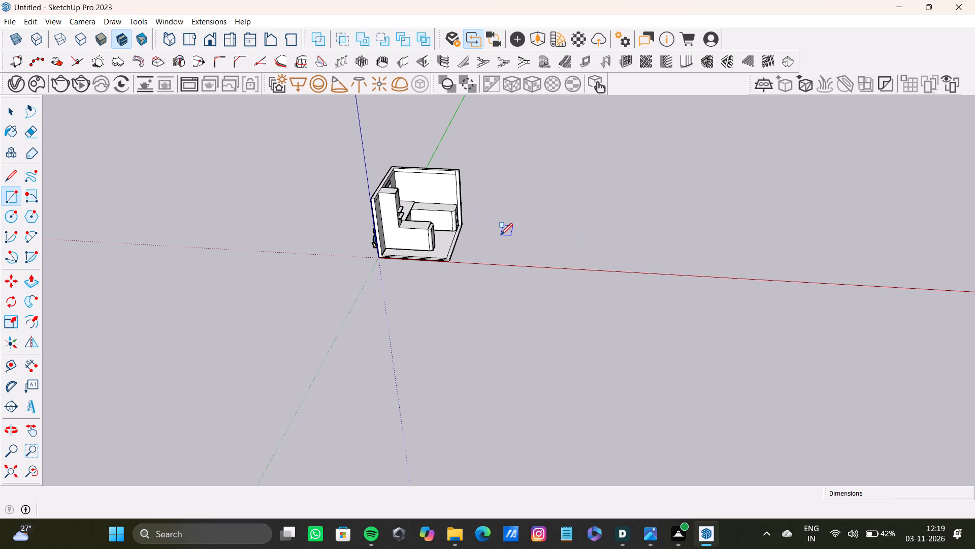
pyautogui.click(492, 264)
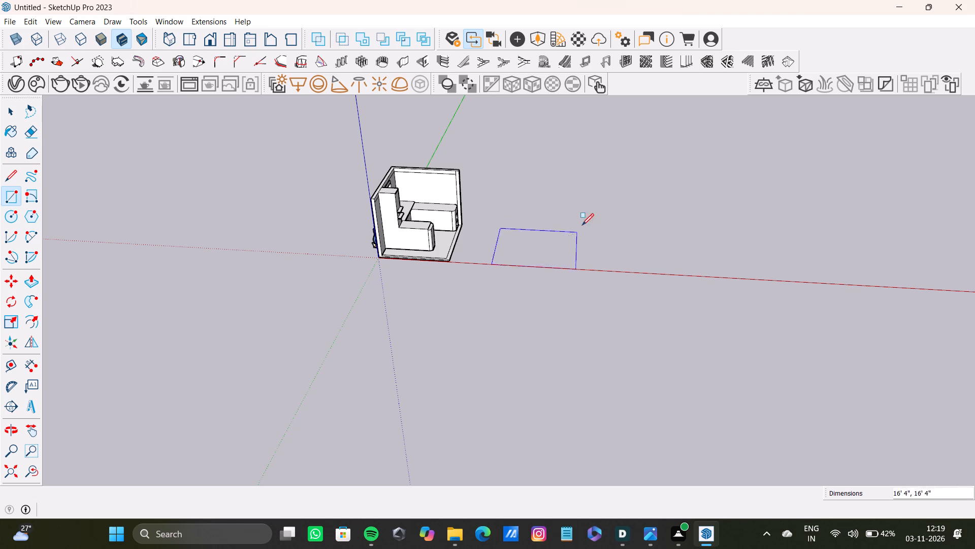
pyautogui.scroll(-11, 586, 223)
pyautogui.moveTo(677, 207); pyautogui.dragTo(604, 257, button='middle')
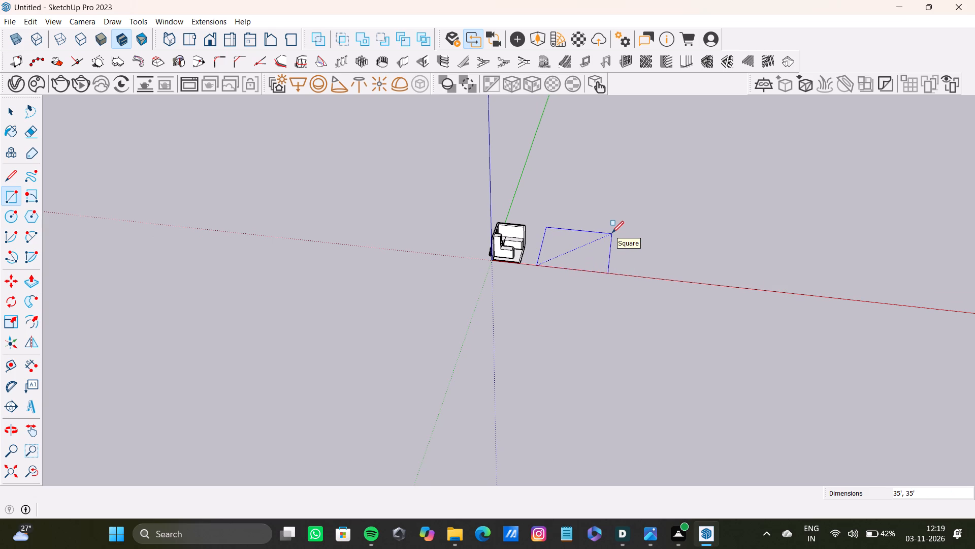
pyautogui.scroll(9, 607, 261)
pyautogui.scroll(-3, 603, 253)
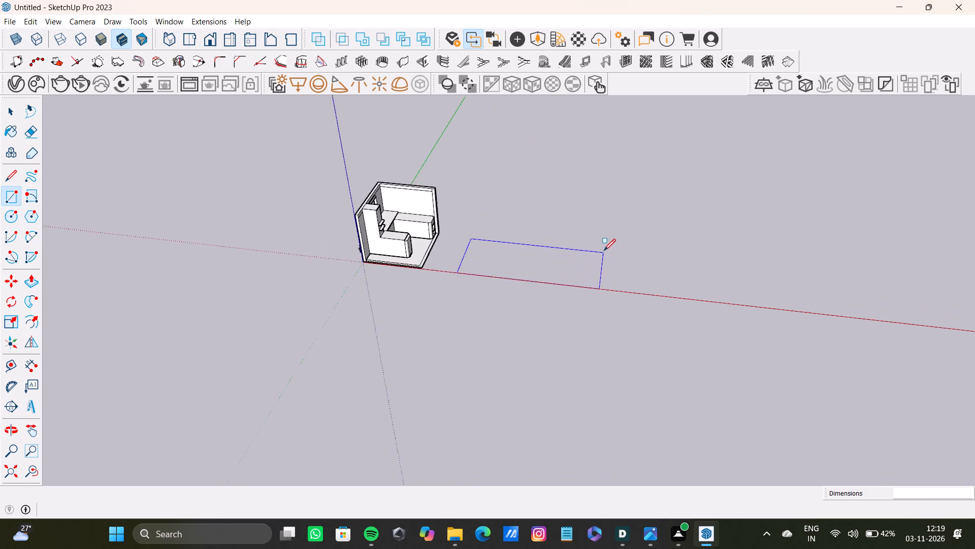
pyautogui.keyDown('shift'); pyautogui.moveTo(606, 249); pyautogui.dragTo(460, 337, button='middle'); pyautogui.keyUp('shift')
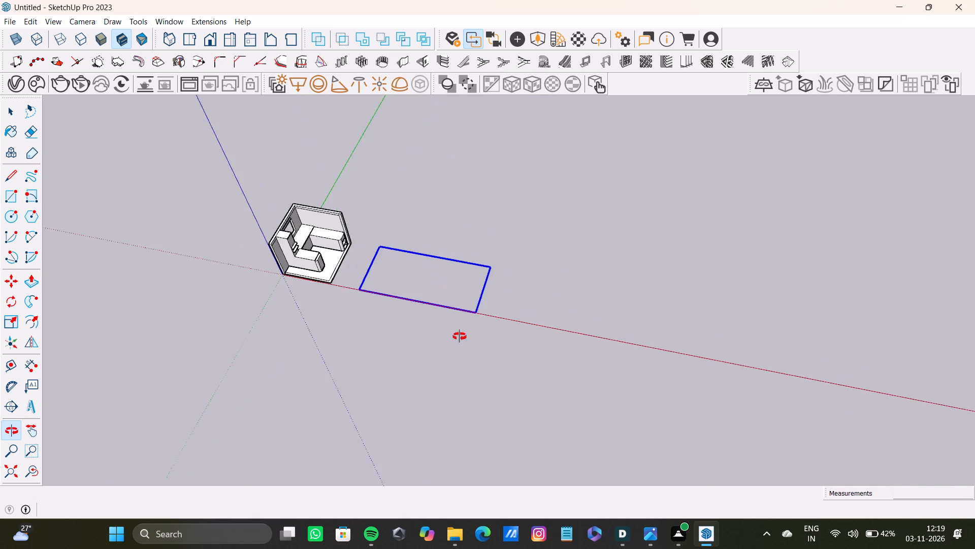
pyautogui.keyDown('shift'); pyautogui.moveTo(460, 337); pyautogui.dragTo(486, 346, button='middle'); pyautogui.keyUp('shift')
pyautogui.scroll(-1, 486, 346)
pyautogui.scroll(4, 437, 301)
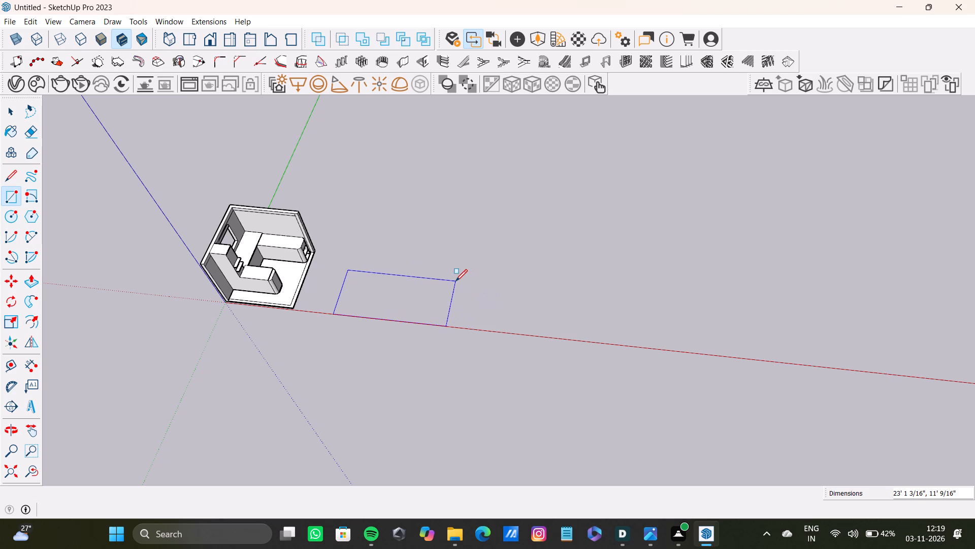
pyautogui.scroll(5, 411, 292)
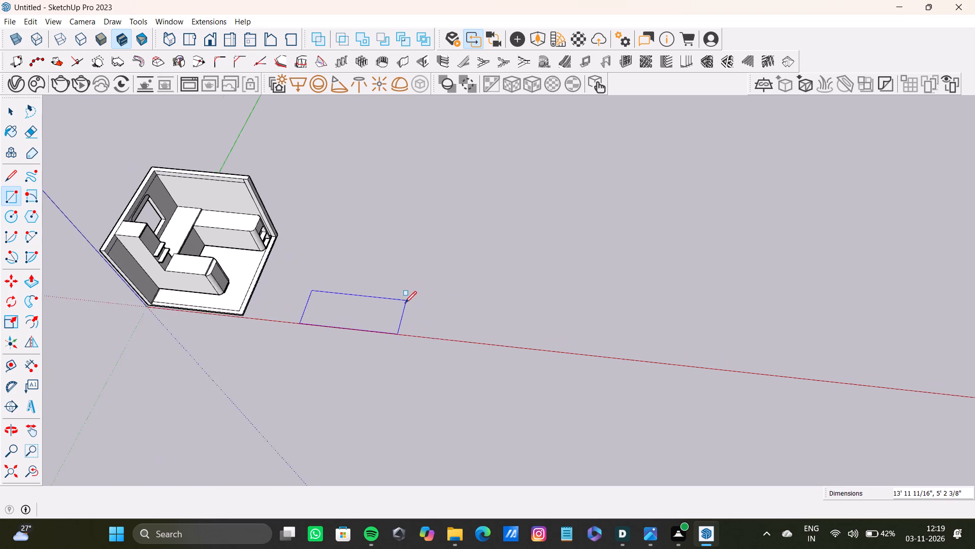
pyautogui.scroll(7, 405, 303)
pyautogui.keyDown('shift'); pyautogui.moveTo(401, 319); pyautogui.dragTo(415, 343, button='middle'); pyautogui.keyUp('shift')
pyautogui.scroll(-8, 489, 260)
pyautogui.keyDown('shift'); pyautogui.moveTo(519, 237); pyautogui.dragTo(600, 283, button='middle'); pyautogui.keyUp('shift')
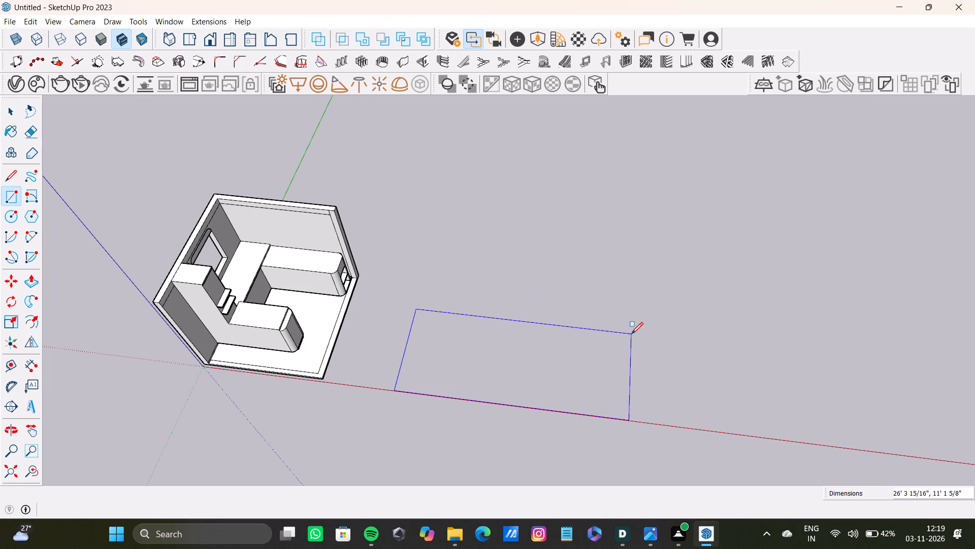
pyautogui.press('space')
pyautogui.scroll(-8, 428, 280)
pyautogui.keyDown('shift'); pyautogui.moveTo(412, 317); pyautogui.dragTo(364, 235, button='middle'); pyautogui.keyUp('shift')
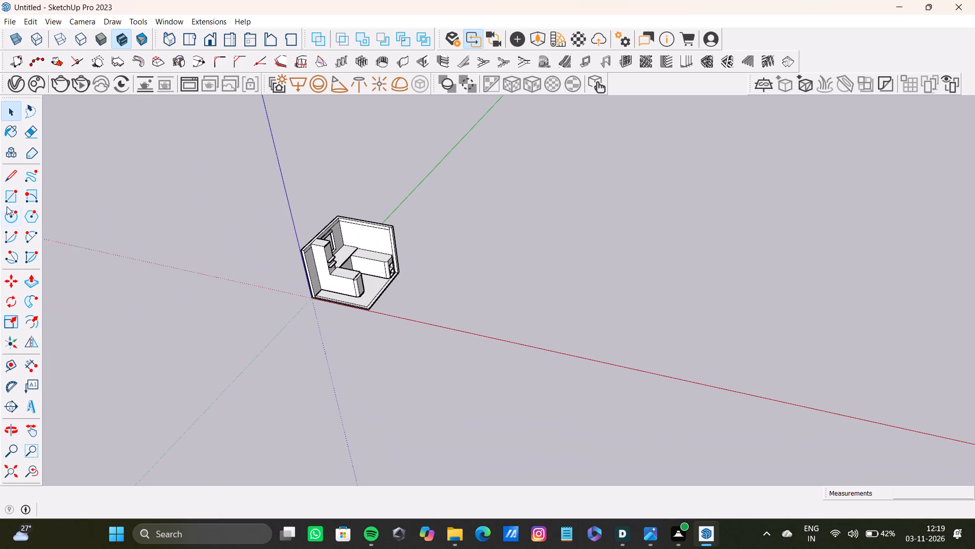
# Draw an 11' by 9' rectangle on the ground beside the room, starting from a point on the red axis.
pyautogui.click(8, 202)
pyautogui.scroll(12, 531, 349)
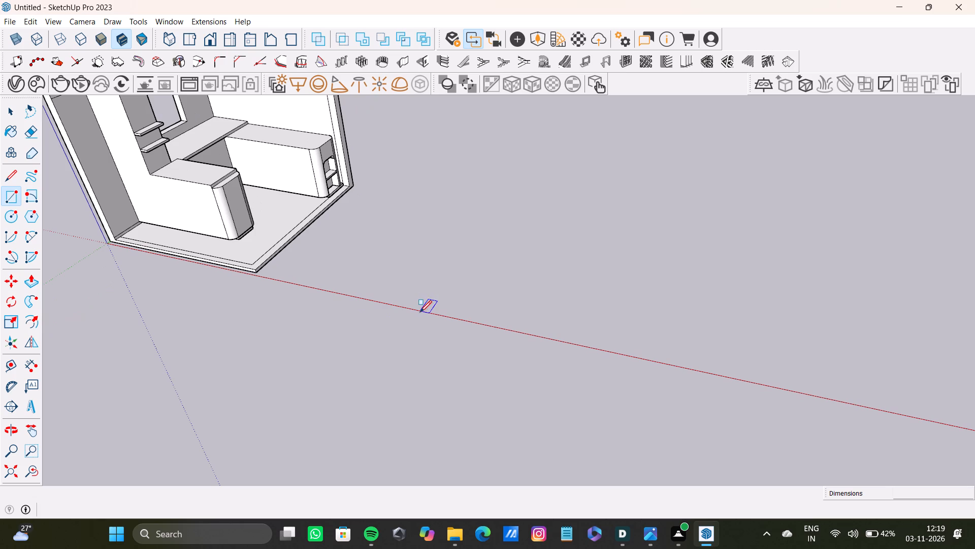
pyautogui.click(420, 312)
pyautogui.scroll(-9, 668, 290)
pyautogui.keyDown('shift'); pyautogui.moveTo(669, 287); pyautogui.dragTo(619, 394, button='middle'); pyautogui.keyUp('shift')
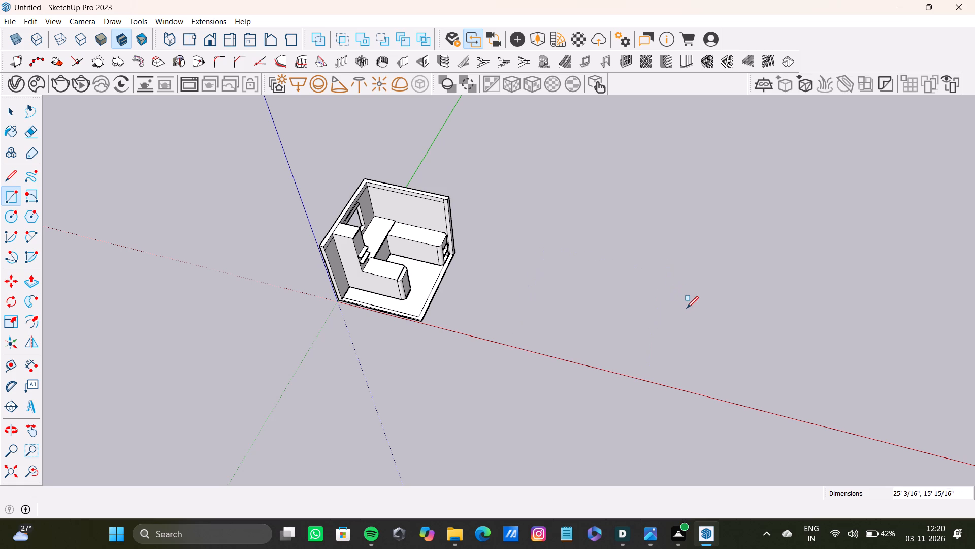
pyautogui.scroll(-4, 698, 319)
pyautogui.keyDown('shift'); pyautogui.moveTo(699, 318); pyautogui.dragTo(572, 355, button='middle'); pyautogui.keyUp('shift')
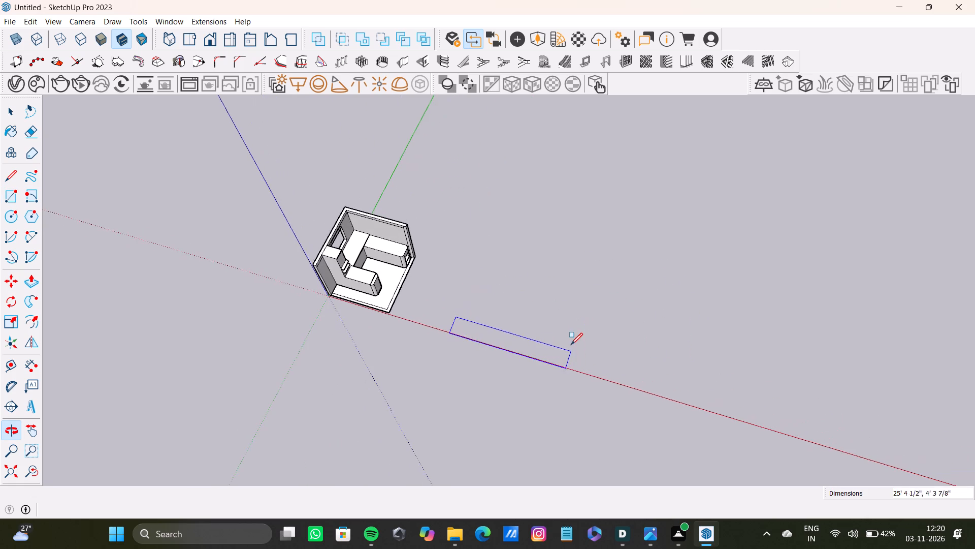
pyautogui.scroll(7, 574, 333)
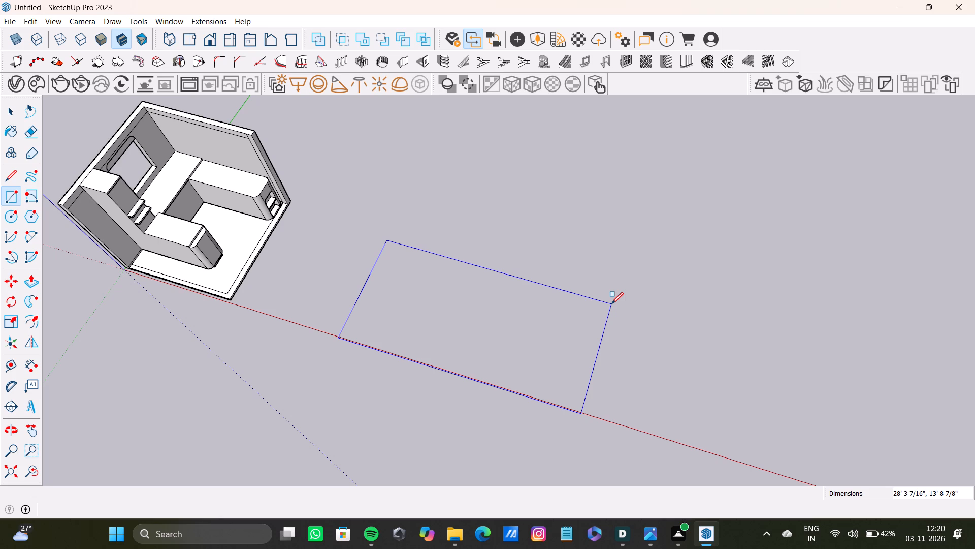
pyautogui.scroll(-7, 561, 333)
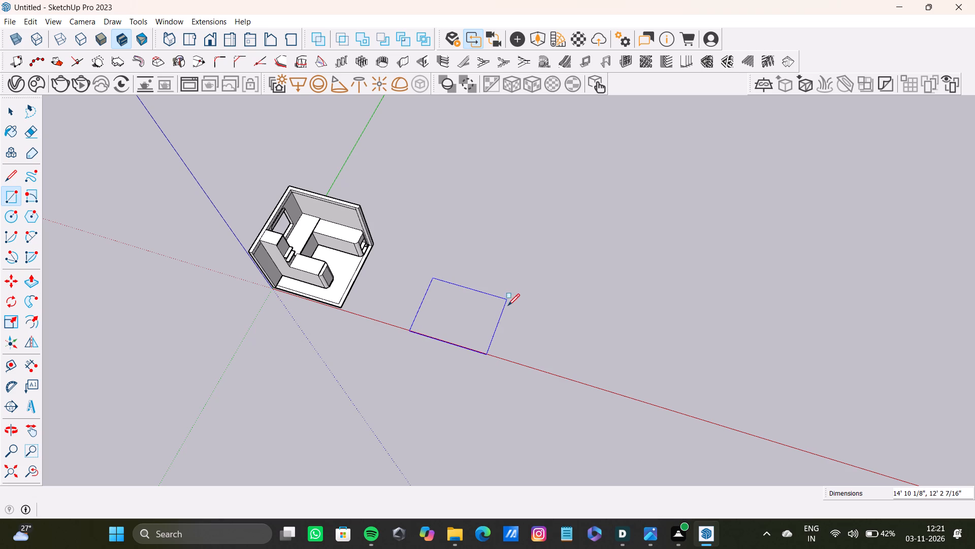
pyautogui.scroll(6, 512, 307)
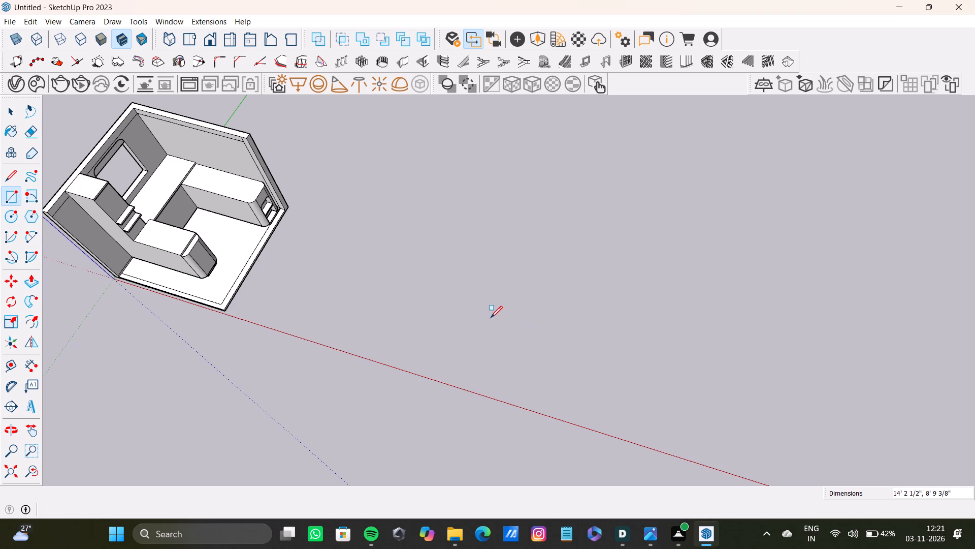
pyautogui.write('11')
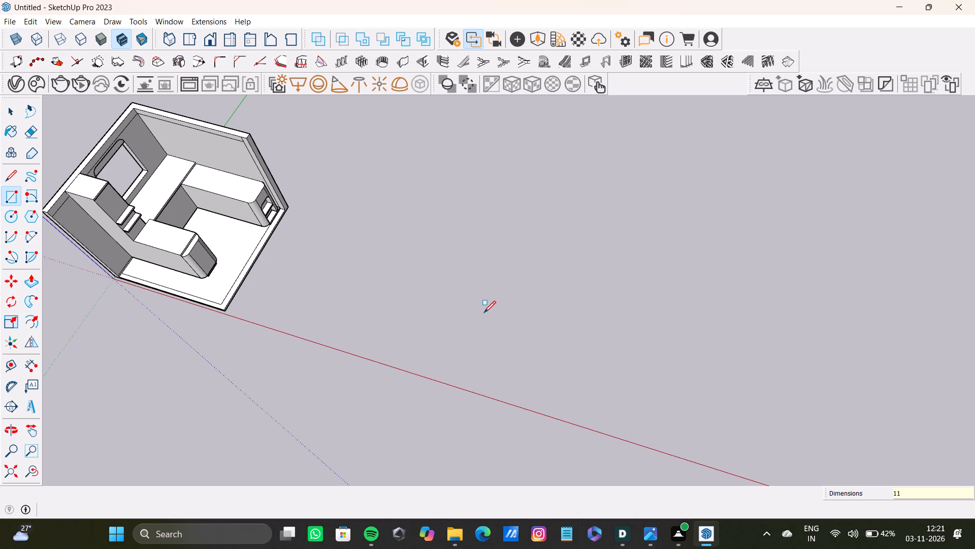
pyautogui.press("'")
pyautogui.press(',')
pyautogui.write("9'")
pyautogui.press('Return')
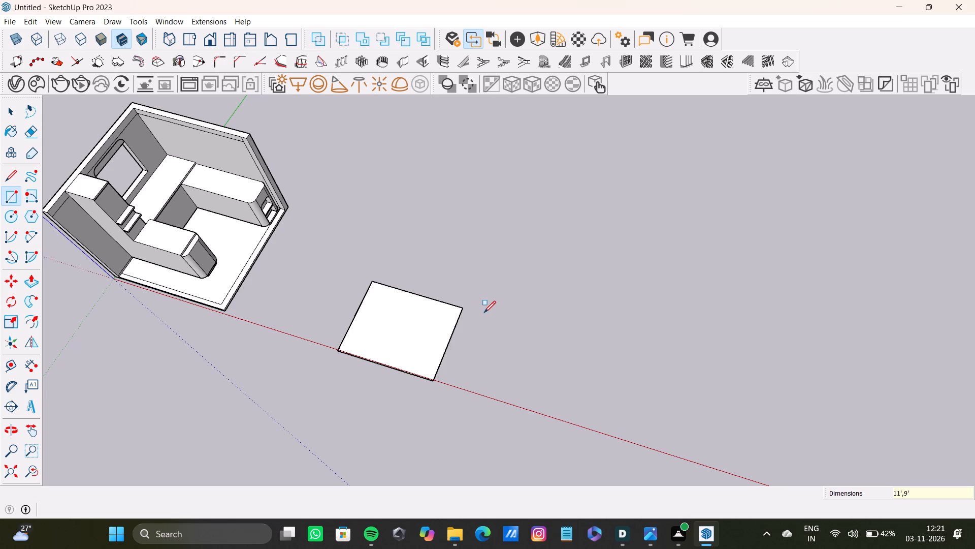
pyautogui.press('space')
# Move the new rectangle with its edges about 8 3/8" so it sits off the red axis.
pyautogui.scroll(9, 368, 274)
pyautogui.scroll(-5, 411, 346)
pyautogui.keyDown('shift'); pyautogui.moveTo(404, 345); pyautogui.dragTo(271, 136, button='middle'); pyautogui.keyUp('shift')
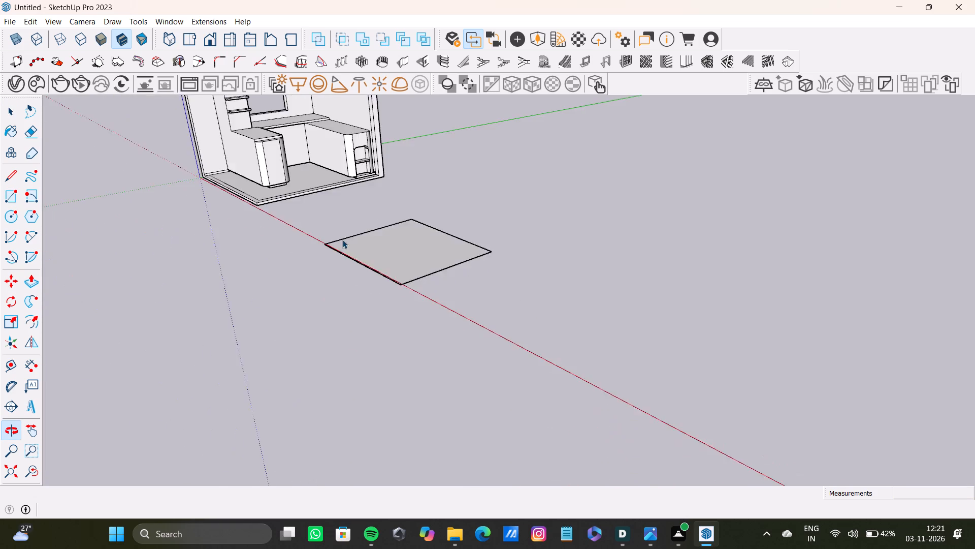
pyautogui.scroll(14, 382, 260)
pyautogui.scroll(-8, 409, 284)
pyautogui.doubleClick(441, 308)
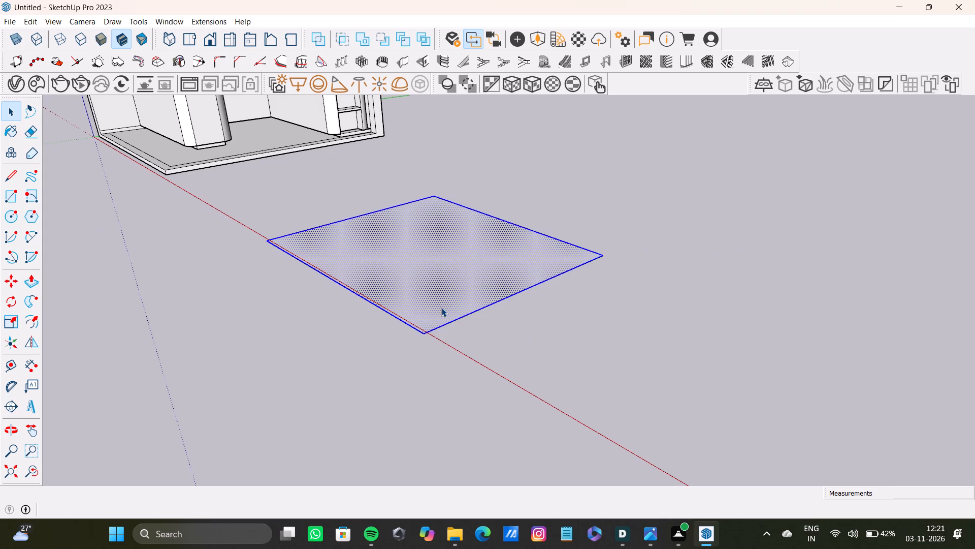
pyautogui.press('m')
pyautogui.click(421, 336)
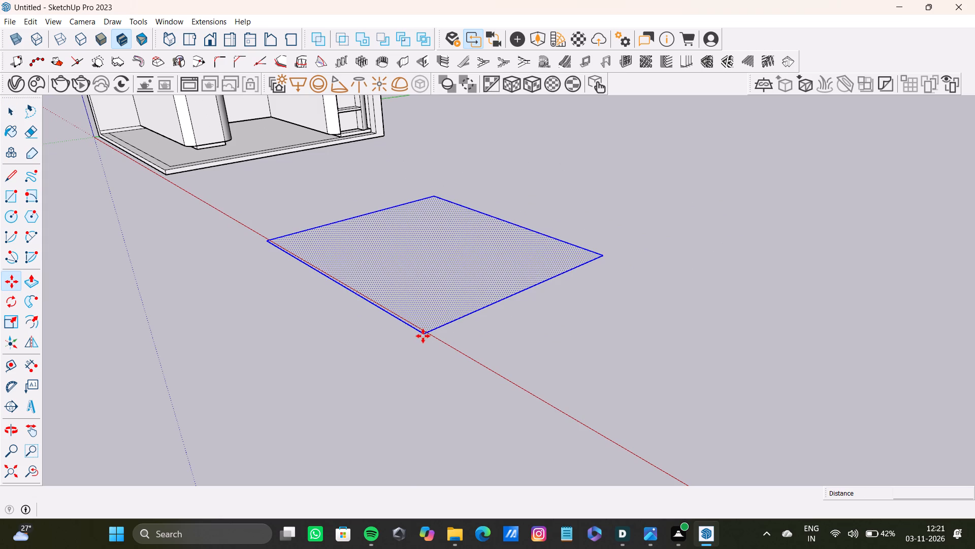
pyautogui.click(446, 335)
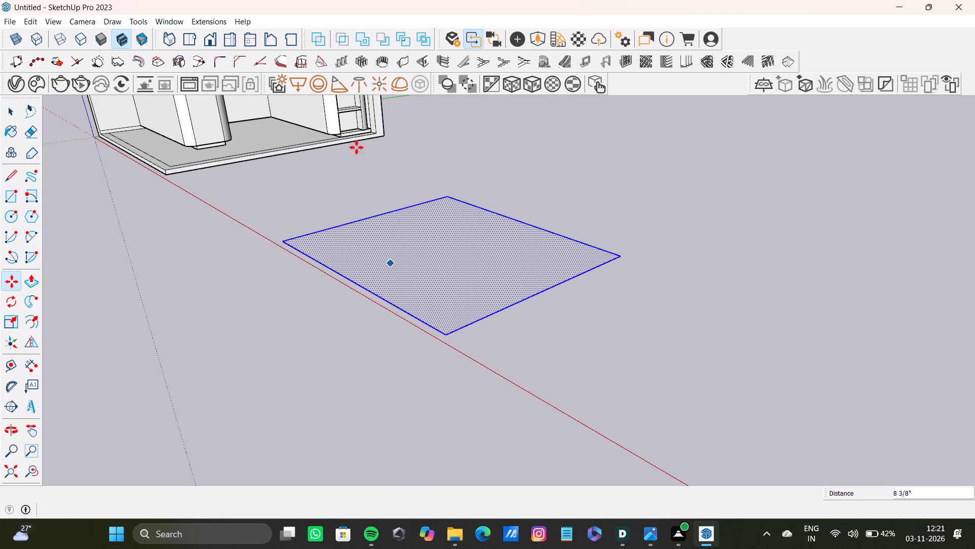
# Push/pull the rectangle's face upward into a thin floor slab.
pyautogui.scroll(-4, 356, 147)
pyautogui.moveTo(397, 314); pyautogui.dragTo(383, 377, button='middle')
pyautogui.press('space')
pyautogui.click(372, 296)
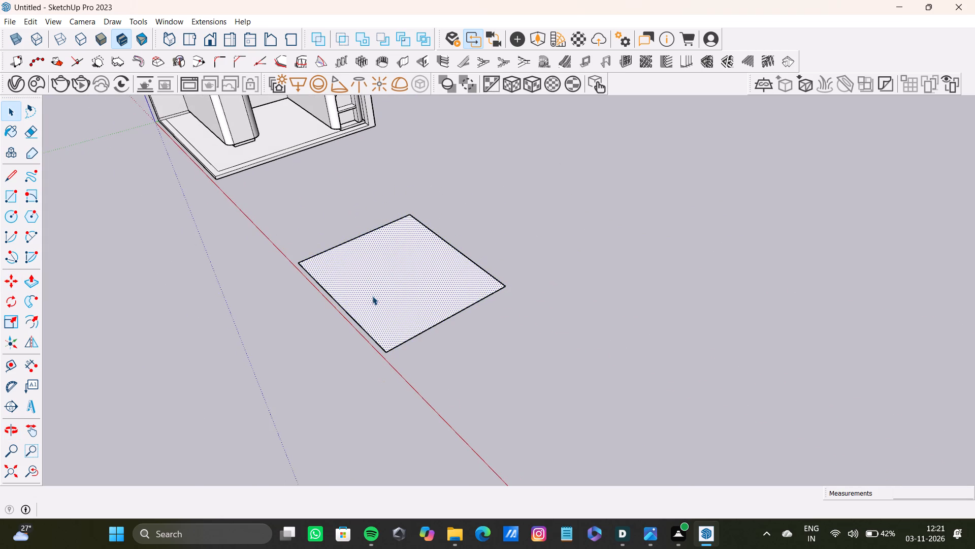
pyautogui.press('p')
pyautogui.moveTo(374, 297); pyautogui.dragTo(371, 291)
pyautogui.scroll(-3, 408, 313)
pyautogui.moveTo(422, 334); pyautogui.dragTo(212, 341, button='middle')
pyautogui.press('space')
# Pull the slab's side face opposite the red axis outward by about 5'.
pyautogui.scroll(4, 486, 235)
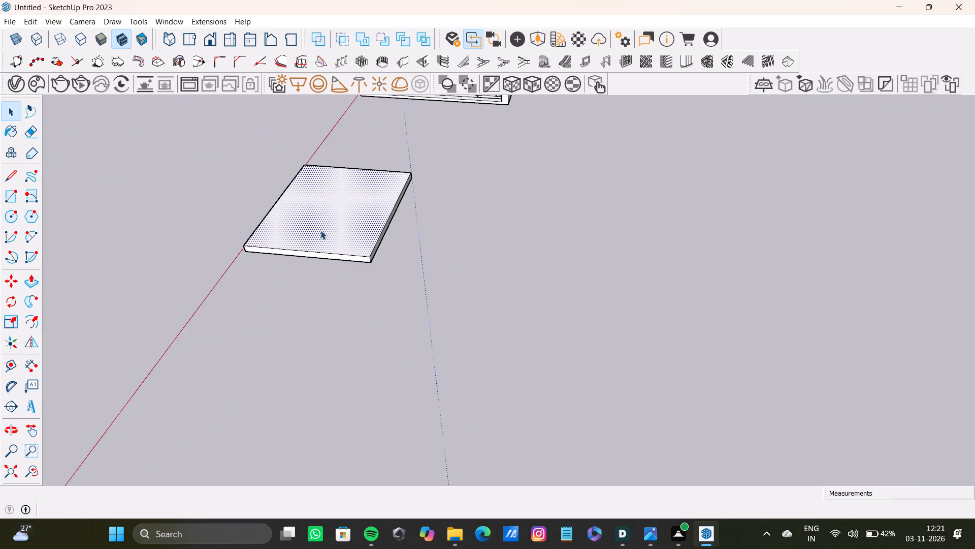
pyautogui.scroll(15, 320, 230)
pyautogui.click(365, 253)
pyautogui.press('p')
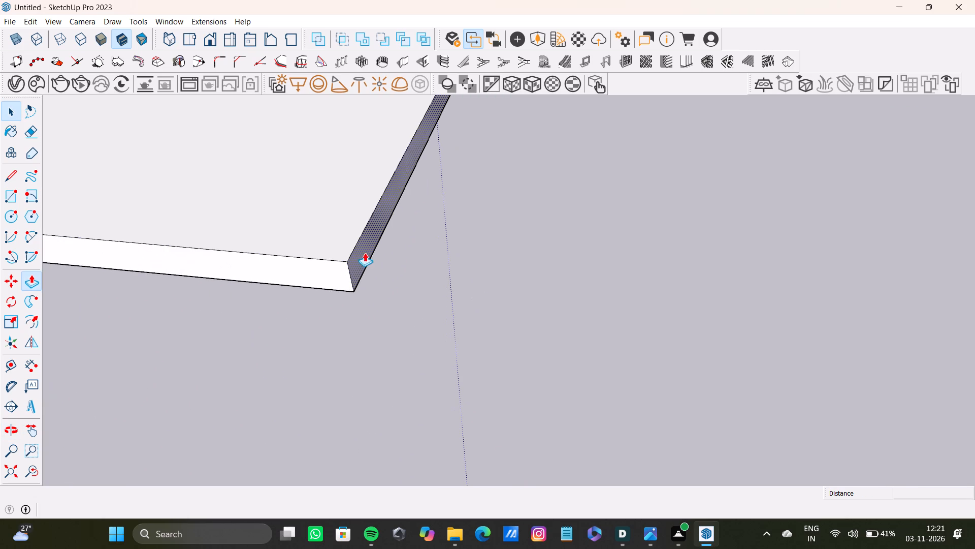
pyautogui.moveTo(365, 253); pyautogui.dragTo(668, 323)
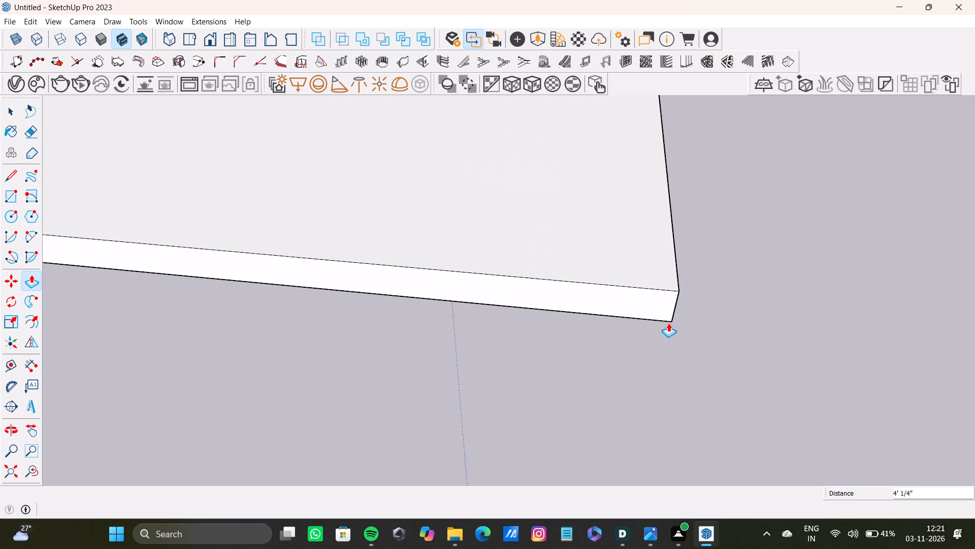
pyautogui.moveTo(668, 323); pyautogui.dragTo(754, 324)
pyautogui.scroll(-14, 298, 202)
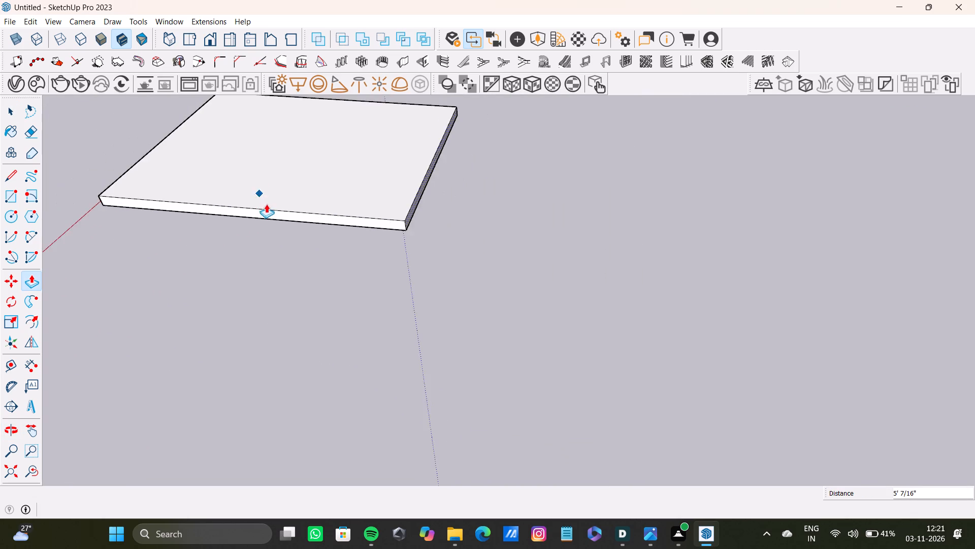
# Extend the slab by pulling the same side face outward about another 5'.
pyautogui.scroll(-8, 266, 204)
pyautogui.keyDown('shift'); pyautogui.moveTo(269, 207); pyautogui.dragTo(316, 382, button='middle'); pyautogui.keyUp('shift')
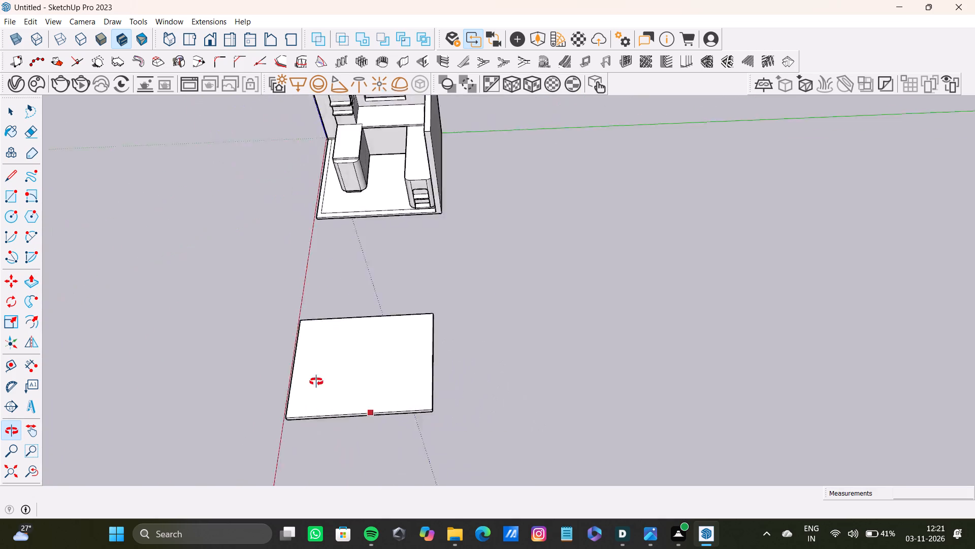
pyautogui.keyDown('shift'); pyautogui.moveTo(316, 382); pyautogui.dragTo(269, 344, button='middle'); pyautogui.keyUp('shift')
pyautogui.scroll(8, 377, 329)
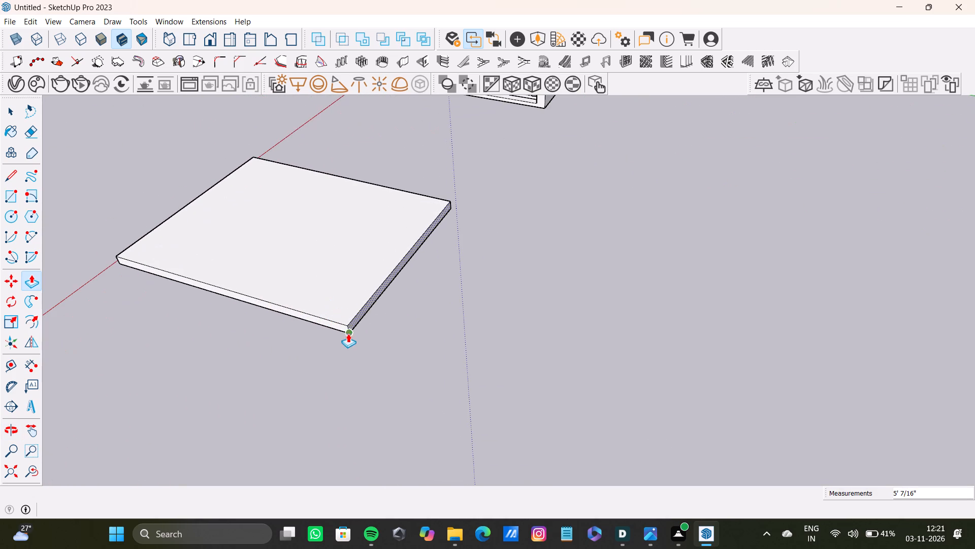
pyautogui.moveTo(348, 326); pyautogui.dragTo(448, 344)
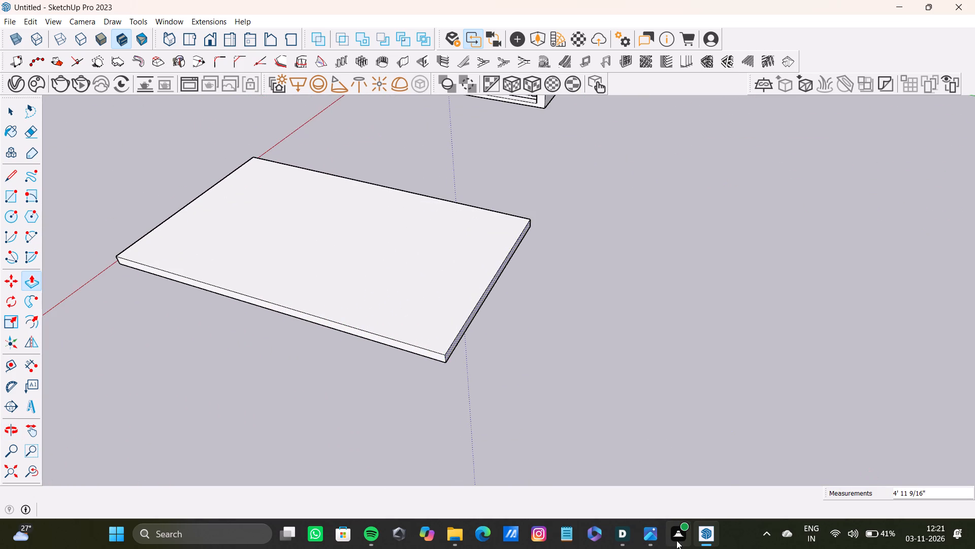
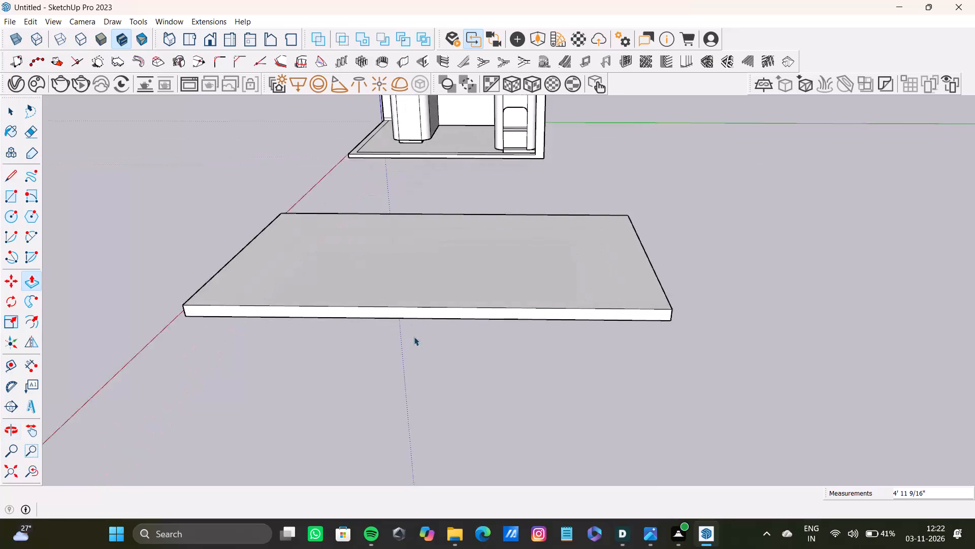
# Extend the slab by pulling its end face, facing away from the finished room, outward about 5' 11".
pyautogui.click(413, 311)
pyautogui.press('p')
pyautogui.moveTo(414, 310); pyautogui.dragTo(463, 440)
# Offset the slab's top face outline inward by about 10 1/4" to mark a wall-thickness border.
pyautogui.scroll(-3, 463, 432)
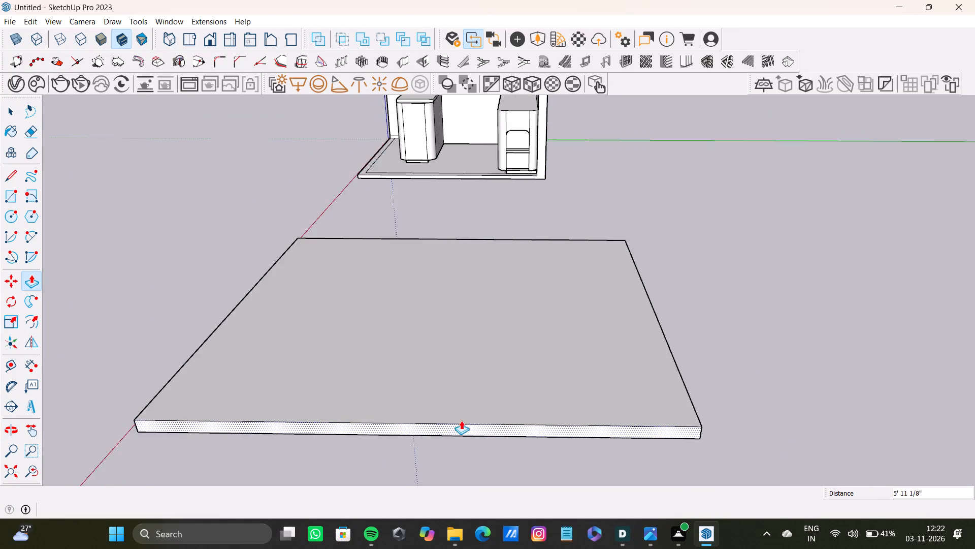
pyautogui.scroll(-5, 461, 420)
pyautogui.moveTo(421, 400); pyautogui.dragTo(600, 429, button='middle')
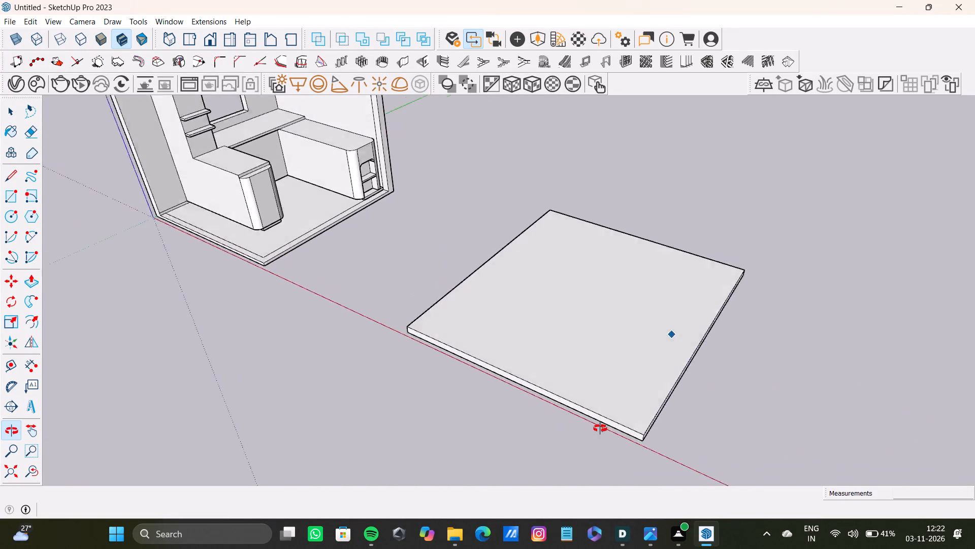
pyautogui.moveTo(600, 429); pyautogui.dragTo(568, 395, button='middle')
pyautogui.scroll(-4, 435, 344)
pyautogui.keyDown('shift'); pyautogui.moveTo(434, 332); pyautogui.dragTo(422, 435, button='middle'); pyautogui.keyUp('shift')
pyautogui.press('space')
pyautogui.click(492, 346)
pyautogui.press('f')
pyautogui.moveTo(478, 349); pyautogui.dragTo(470, 355)
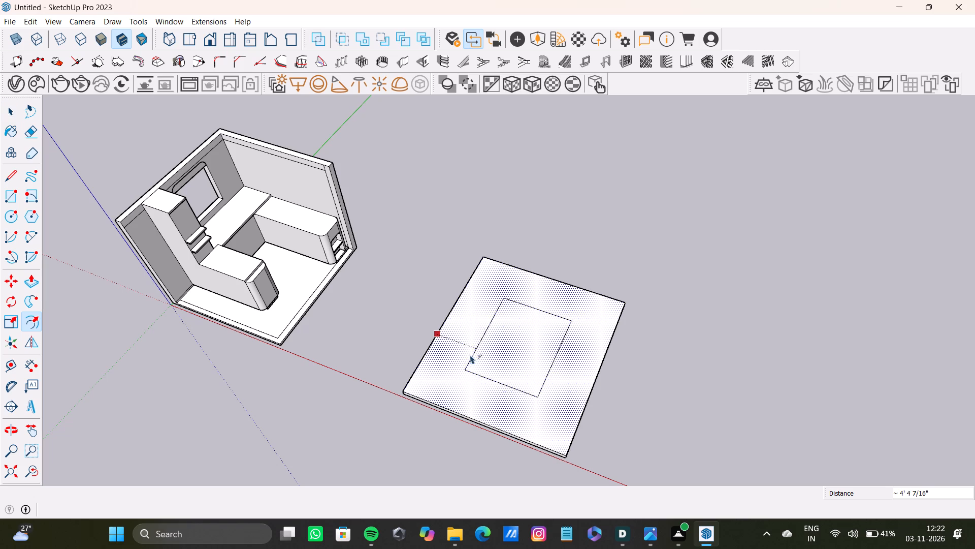
pyautogui.moveTo(470, 355); pyautogui.dragTo(424, 375)
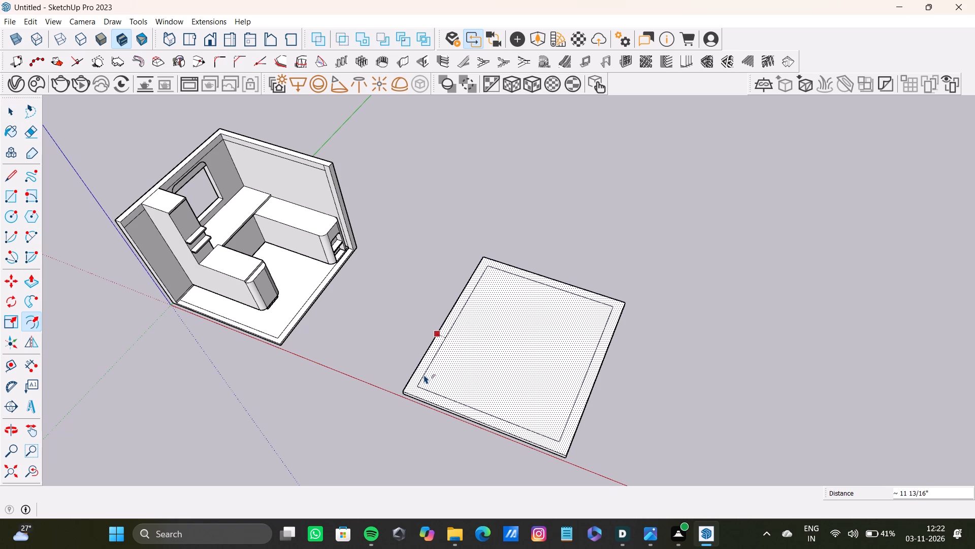
pyautogui.moveTo(424, 375); pyautogui.dragTo(422, 376)
pyautogui.press('space')
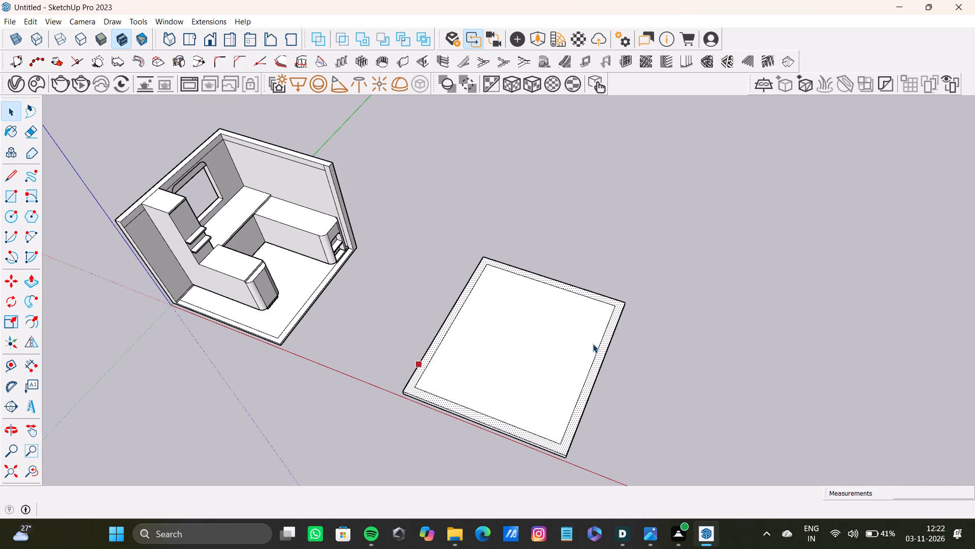
# Draw lines from two diagonally opposite inner corners to the outer edges: room side away from the red axis, and far end beside it.
pyautogui.press('l')
pyautogui.scroll(13, 451, 230)
pyautogui.click(500, 276)
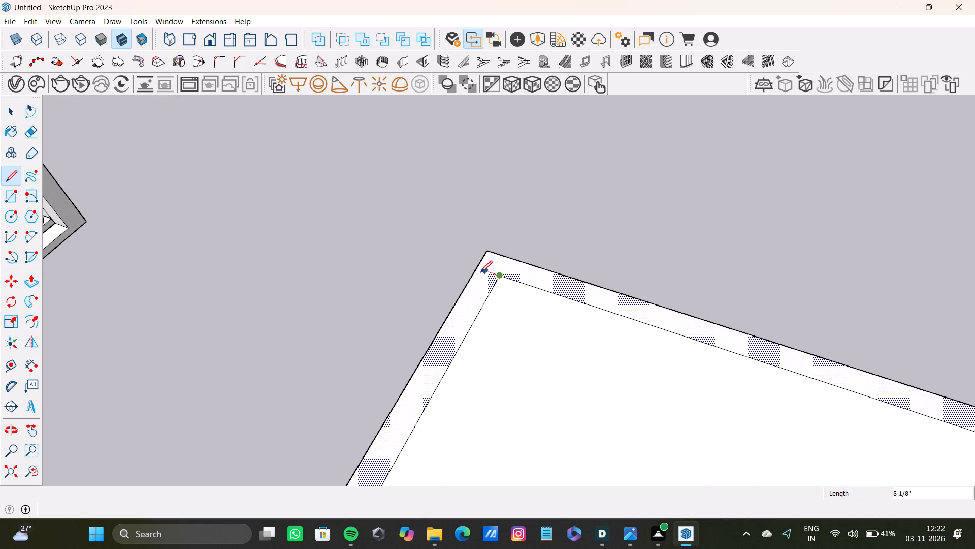
pyautogui.click(478, 272)
pyautogui.scroll(-9, 502, 298)
pyautogui.keyDown('shift'); pyautogui.moveTo(546, 323); pyautogui.dragTo(439, 237, button='middle'); pyautogui.keyUp('shift')
pyautogui.scroll(-5, 440, 251)
pyautogui.moveTo(467, 286); pyautogui.dragTo(497, 259, button='middle')
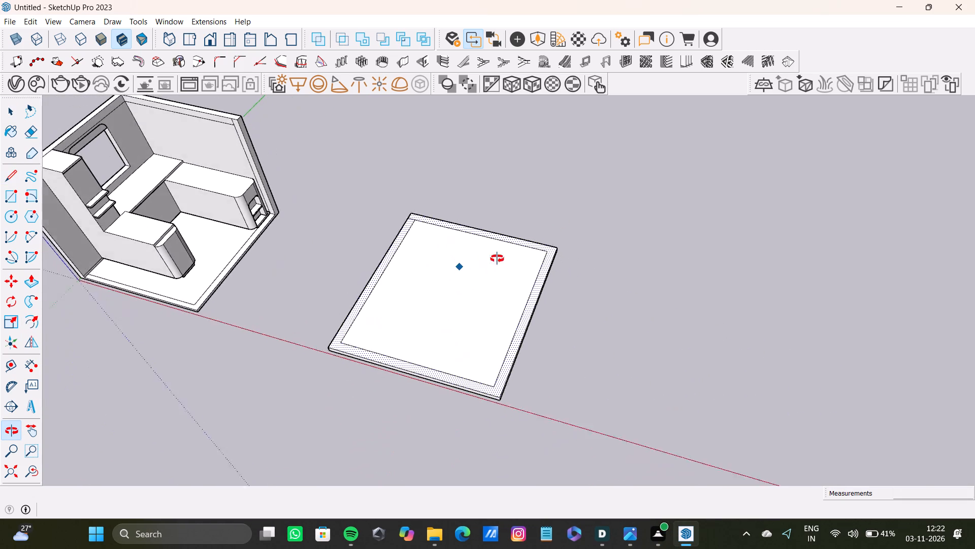
pyautogui.moveTo(497, 259); pyautogui.dragTo(483, 273, button='middle')
pyautogui.scroll(6, 528, 434)
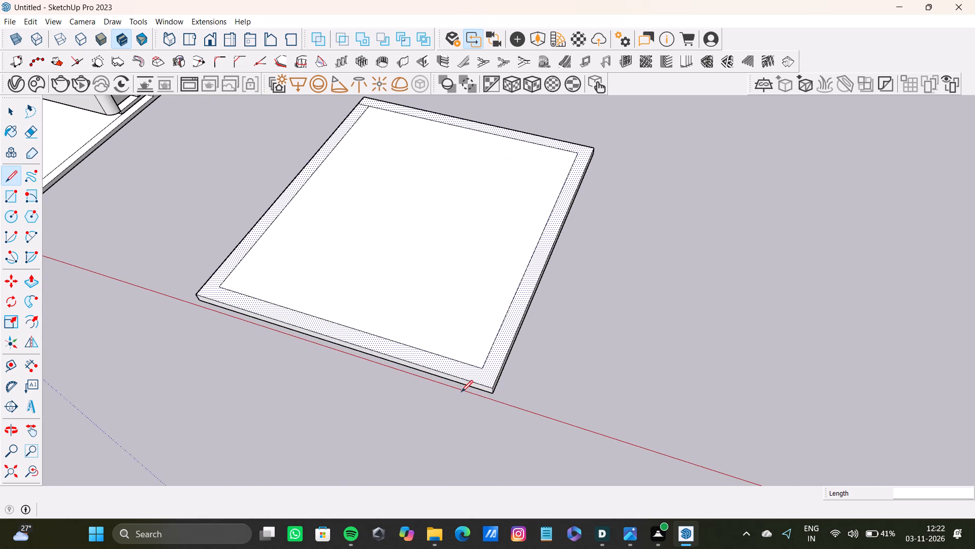
pyautogui.scroll(4, 461, 389)
pyautogui.click(493, 357)
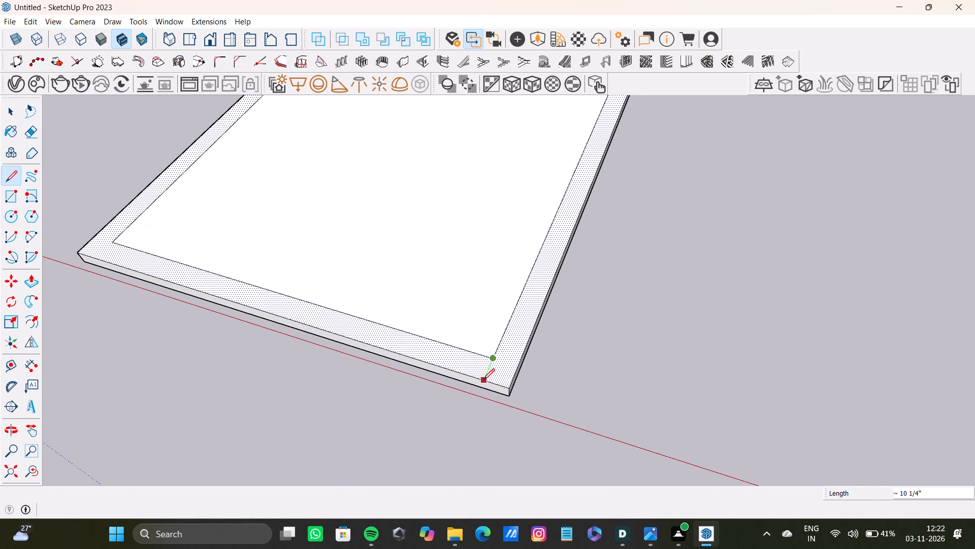
pyautogui.click(483, 380)
# Draw a line from the inner corner farthest from the room and red axis to the outer edge opposite the red axis.
pyautogui.scroll(-11, 472, 378)
pyautogui.moveTo(456, 302); pyautogui.dragTo(113, 207, button='middle')
pyautogui.scroll(-4, 284, 145)
pyautogui.keyDown('shift'); pyautogui.moveTo(315, 163); pyautogui.dragTo(321, 260, button='middle'); pyautogui.keyUp('shift')
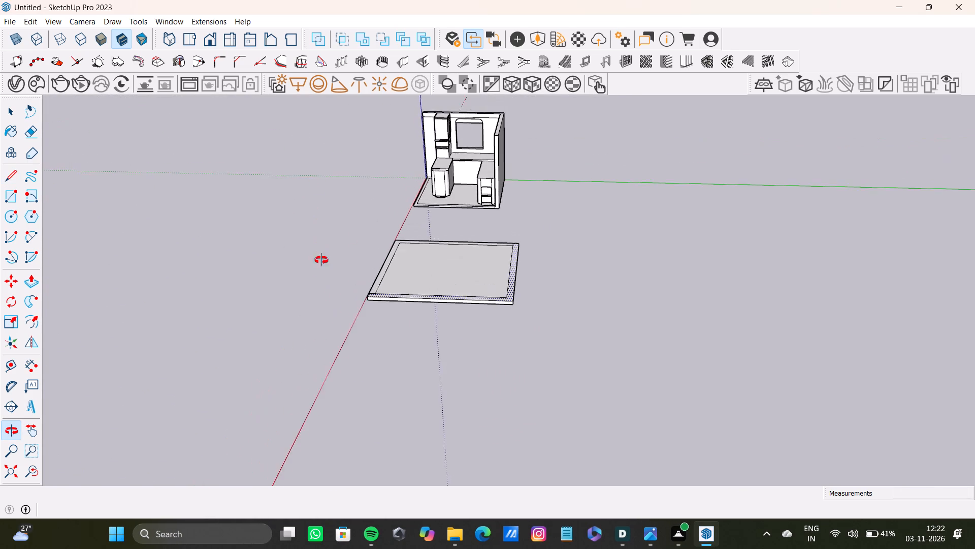
pyautogui.keyDown('shift'); pyautogui.moveTo(321, 260); pyautogui.dragTo(323, 294, button='middle'); pyautogui.keyUp('shift')
pyautogui.scroll(9, 424, 314)
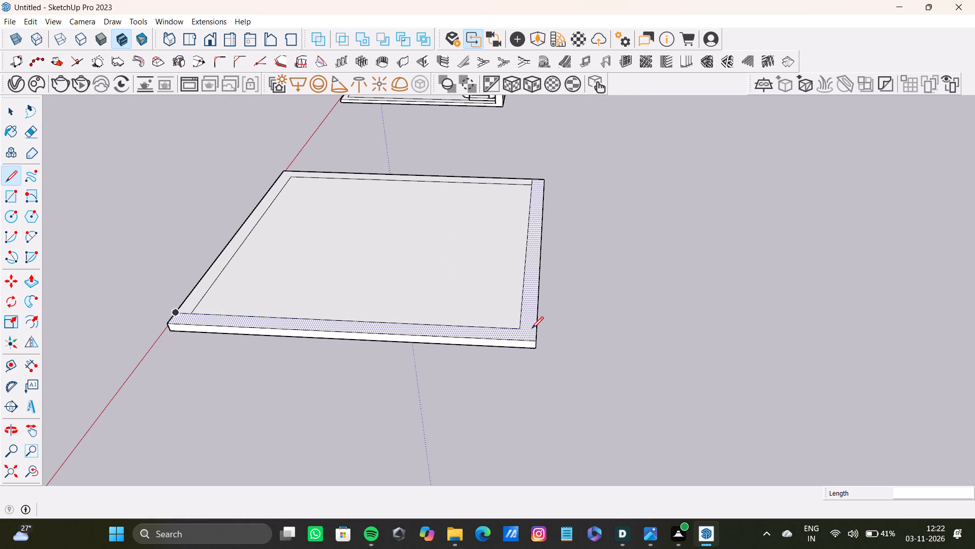
pyautogui.click(521, 330)
pyautogui.click(537, 329)
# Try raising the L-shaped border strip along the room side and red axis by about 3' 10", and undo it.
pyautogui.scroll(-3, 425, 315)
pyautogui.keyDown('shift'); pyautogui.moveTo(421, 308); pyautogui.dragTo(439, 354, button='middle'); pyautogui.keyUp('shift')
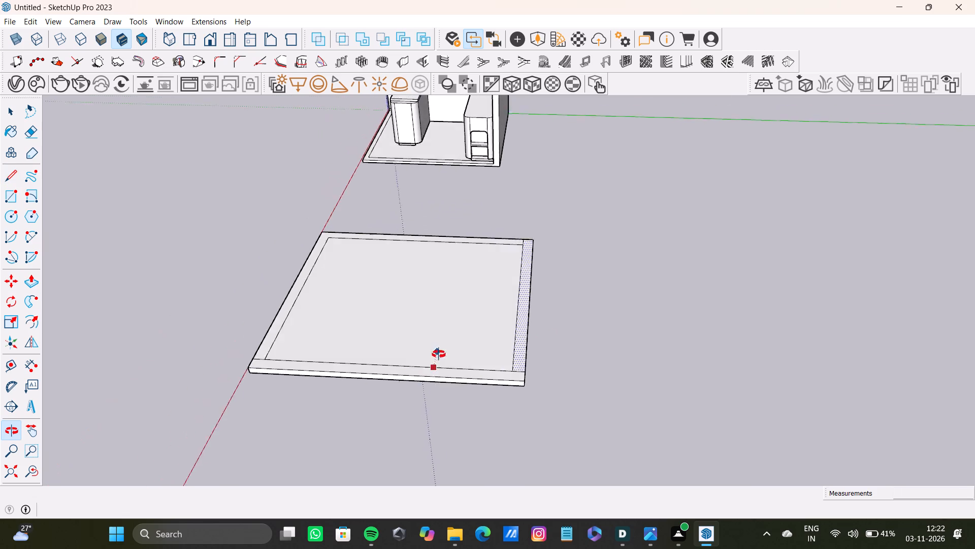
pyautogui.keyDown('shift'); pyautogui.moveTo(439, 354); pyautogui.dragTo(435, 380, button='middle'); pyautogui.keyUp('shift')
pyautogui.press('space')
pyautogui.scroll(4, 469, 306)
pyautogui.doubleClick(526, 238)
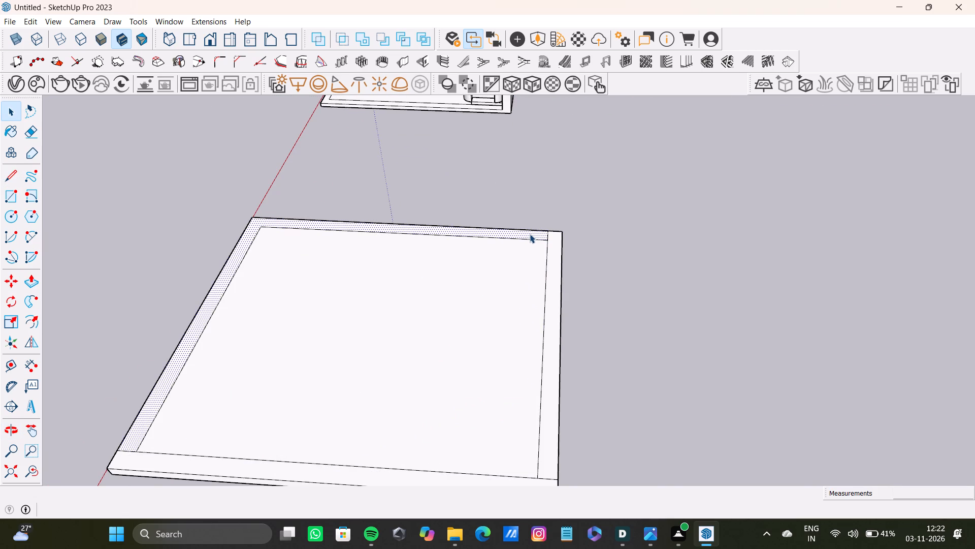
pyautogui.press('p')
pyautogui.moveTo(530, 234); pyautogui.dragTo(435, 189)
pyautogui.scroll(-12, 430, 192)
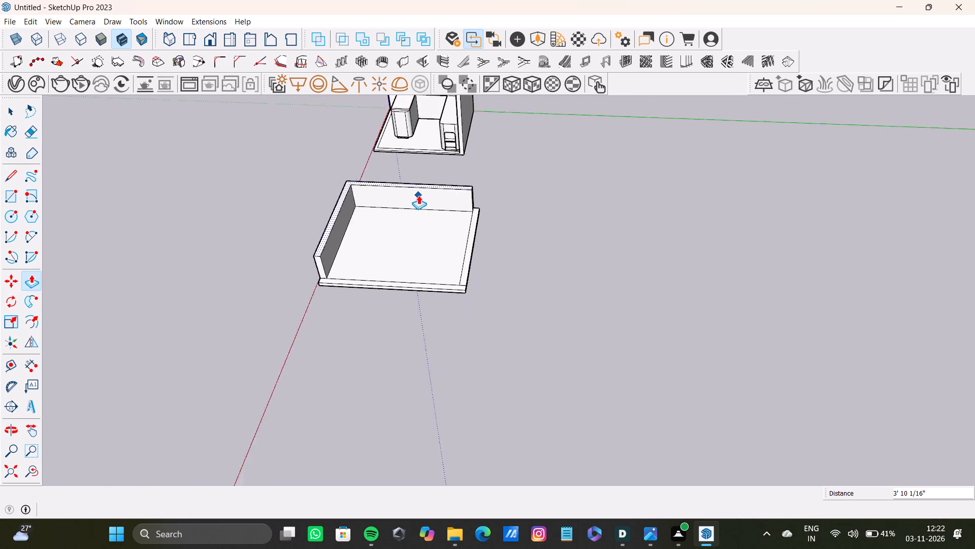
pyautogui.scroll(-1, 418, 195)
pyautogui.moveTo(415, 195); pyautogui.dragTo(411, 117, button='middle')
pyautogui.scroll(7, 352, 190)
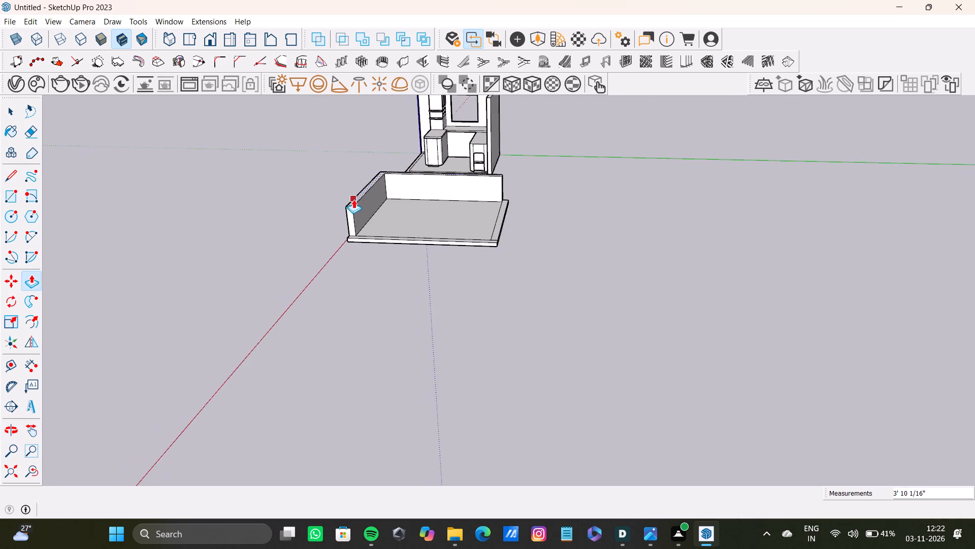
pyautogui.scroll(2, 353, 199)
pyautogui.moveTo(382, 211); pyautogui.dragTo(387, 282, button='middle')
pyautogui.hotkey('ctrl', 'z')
# Draw a line of about 10 1/4" from the inner corner nearest the room and red axis to the red-axis-side outer edge.
pyautogui.moveTo(395, 260); pyautogui.dragTo(396, 296, button='middle')
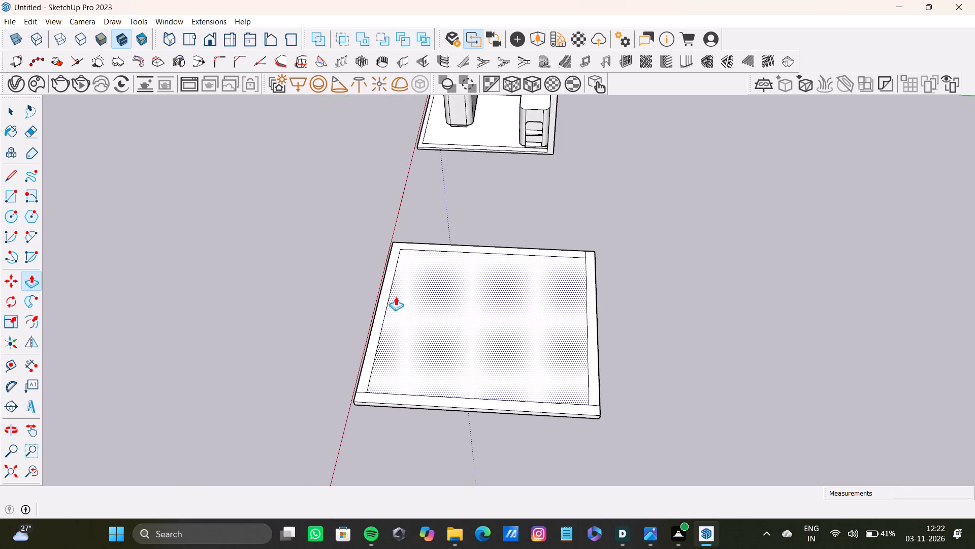
pyautogui.press('l')
pyautogui.scroll(11, 393, 261)
pyautogui.click(410, 241)
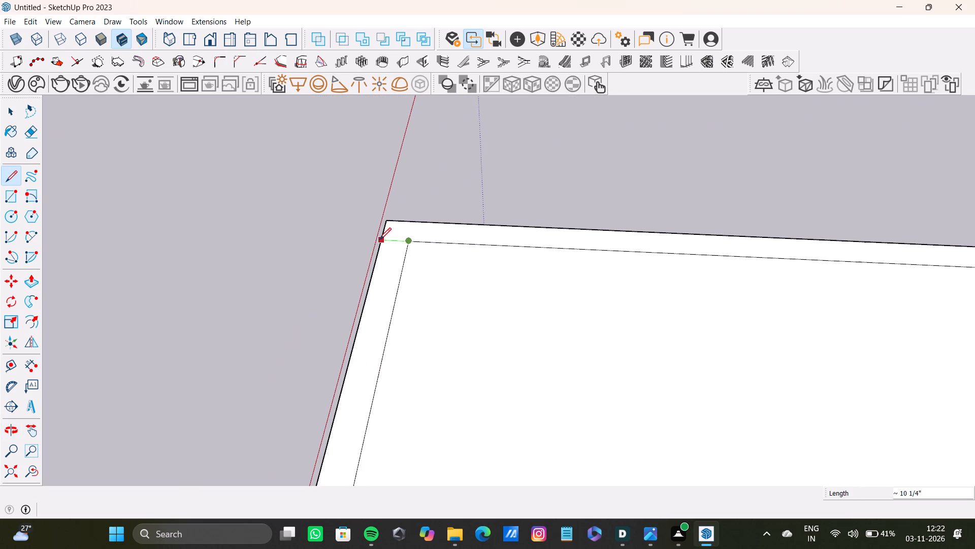
pyautogui.click(379, 239)
pyautogui.press('space')
# Select the border strip along the slab edge facing the finished room.
pyautogui.click(471, 237)
pyautogui.scroll(-13, 474, 245)
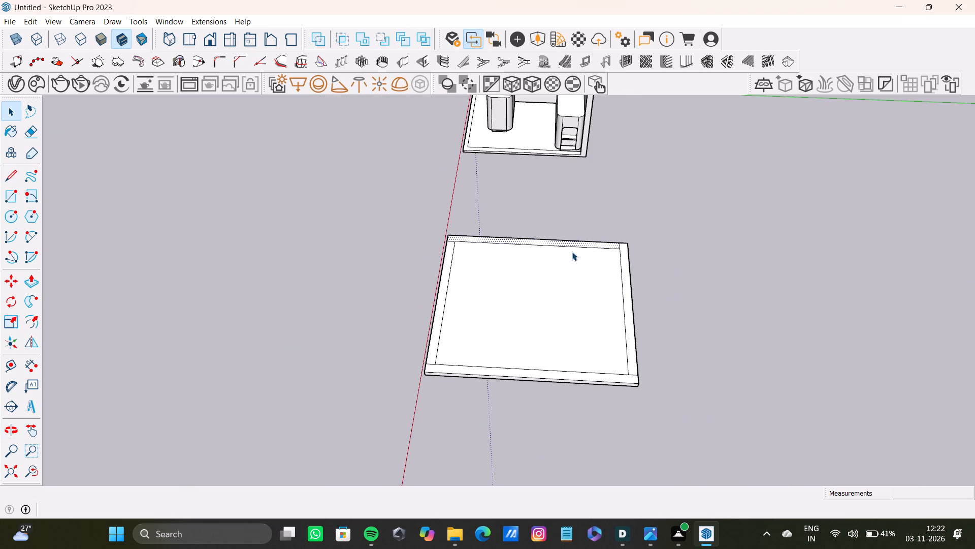
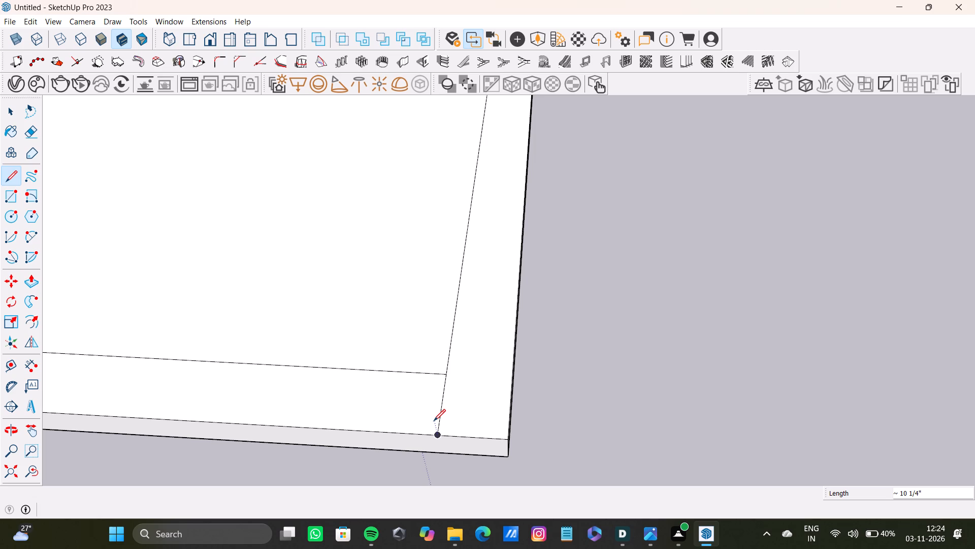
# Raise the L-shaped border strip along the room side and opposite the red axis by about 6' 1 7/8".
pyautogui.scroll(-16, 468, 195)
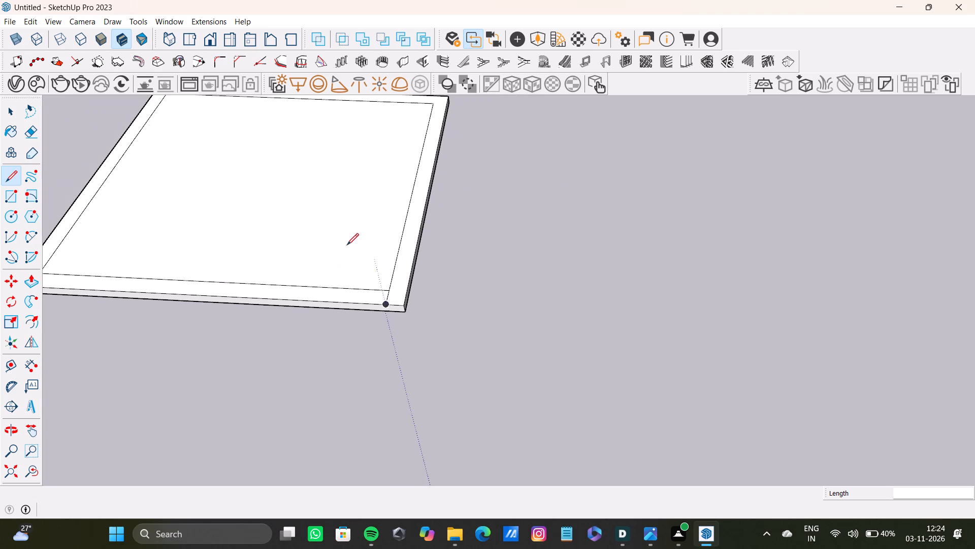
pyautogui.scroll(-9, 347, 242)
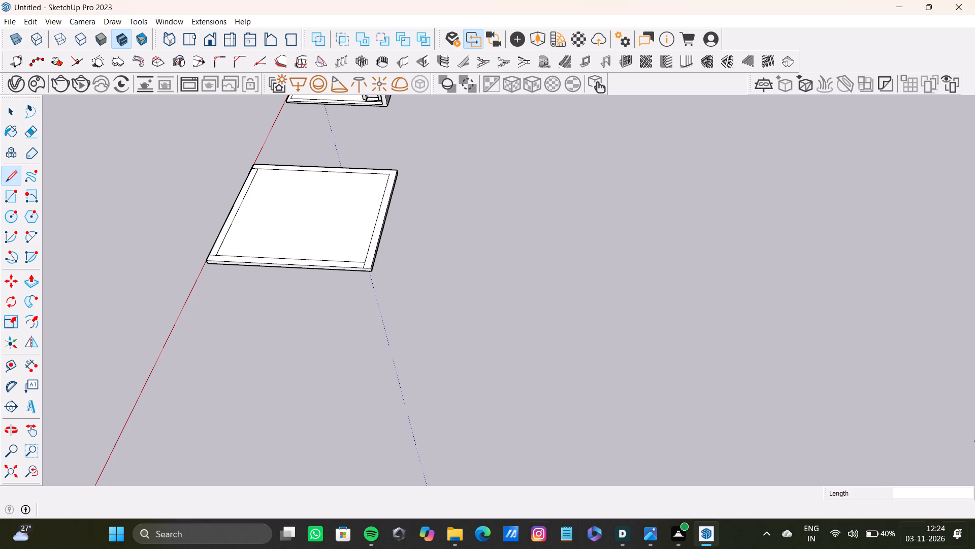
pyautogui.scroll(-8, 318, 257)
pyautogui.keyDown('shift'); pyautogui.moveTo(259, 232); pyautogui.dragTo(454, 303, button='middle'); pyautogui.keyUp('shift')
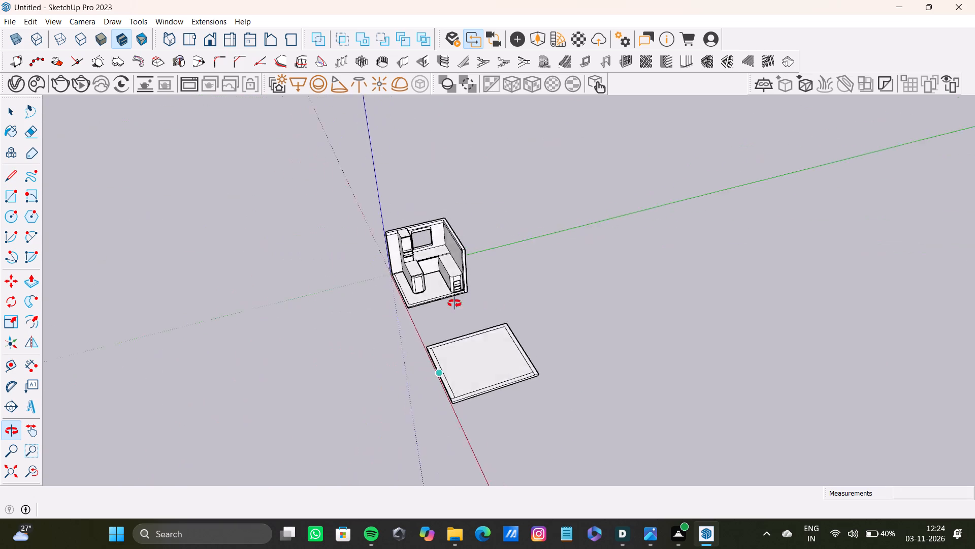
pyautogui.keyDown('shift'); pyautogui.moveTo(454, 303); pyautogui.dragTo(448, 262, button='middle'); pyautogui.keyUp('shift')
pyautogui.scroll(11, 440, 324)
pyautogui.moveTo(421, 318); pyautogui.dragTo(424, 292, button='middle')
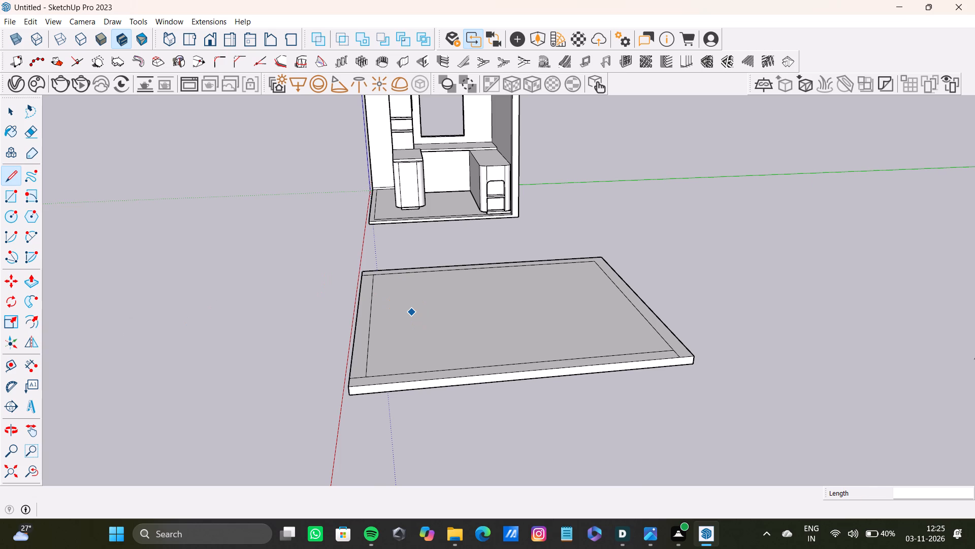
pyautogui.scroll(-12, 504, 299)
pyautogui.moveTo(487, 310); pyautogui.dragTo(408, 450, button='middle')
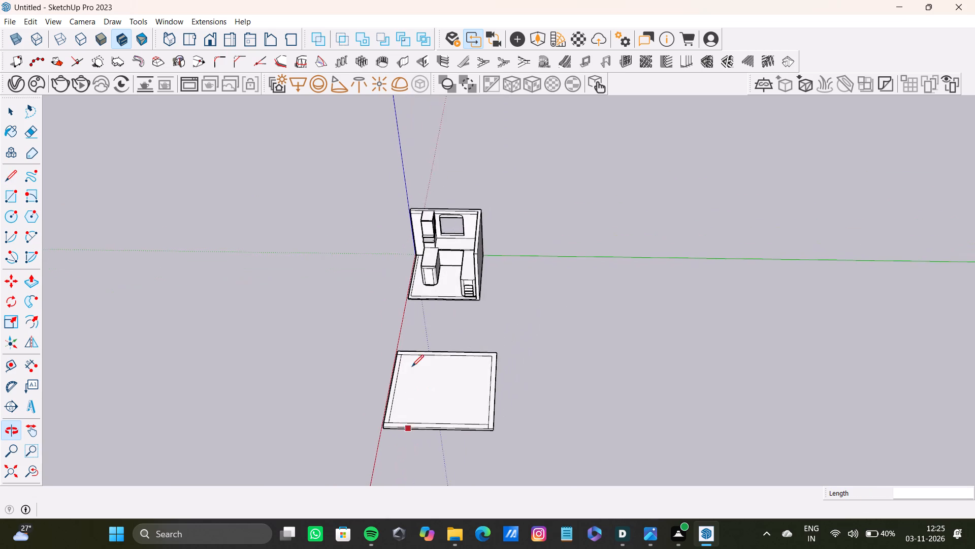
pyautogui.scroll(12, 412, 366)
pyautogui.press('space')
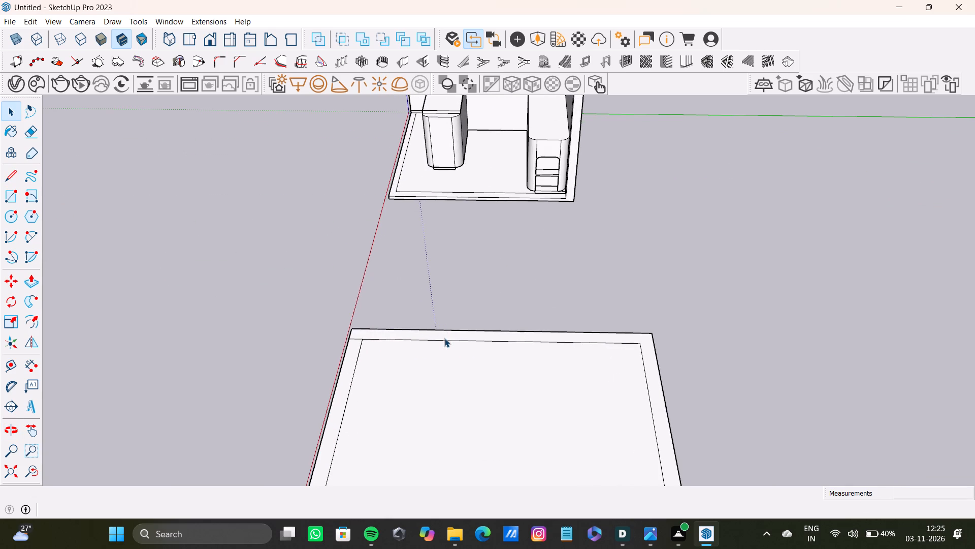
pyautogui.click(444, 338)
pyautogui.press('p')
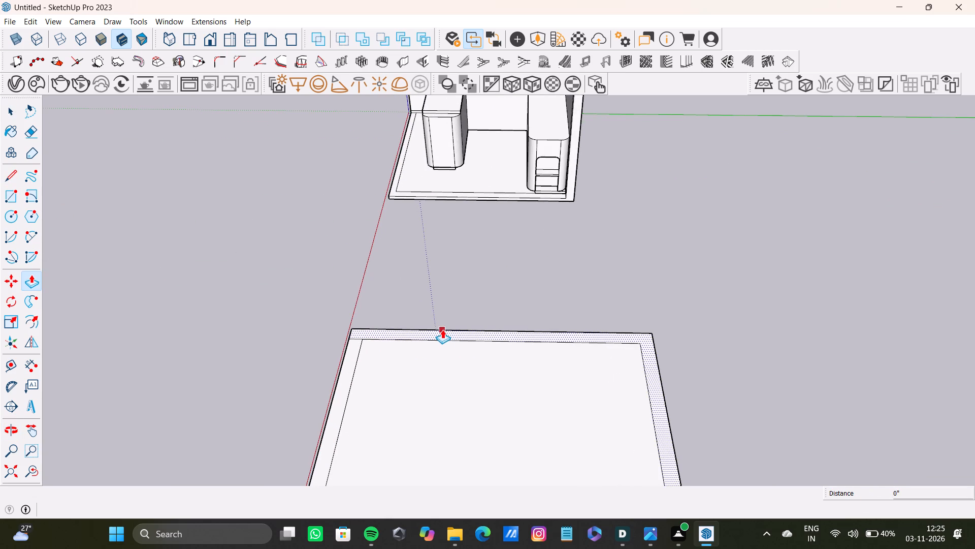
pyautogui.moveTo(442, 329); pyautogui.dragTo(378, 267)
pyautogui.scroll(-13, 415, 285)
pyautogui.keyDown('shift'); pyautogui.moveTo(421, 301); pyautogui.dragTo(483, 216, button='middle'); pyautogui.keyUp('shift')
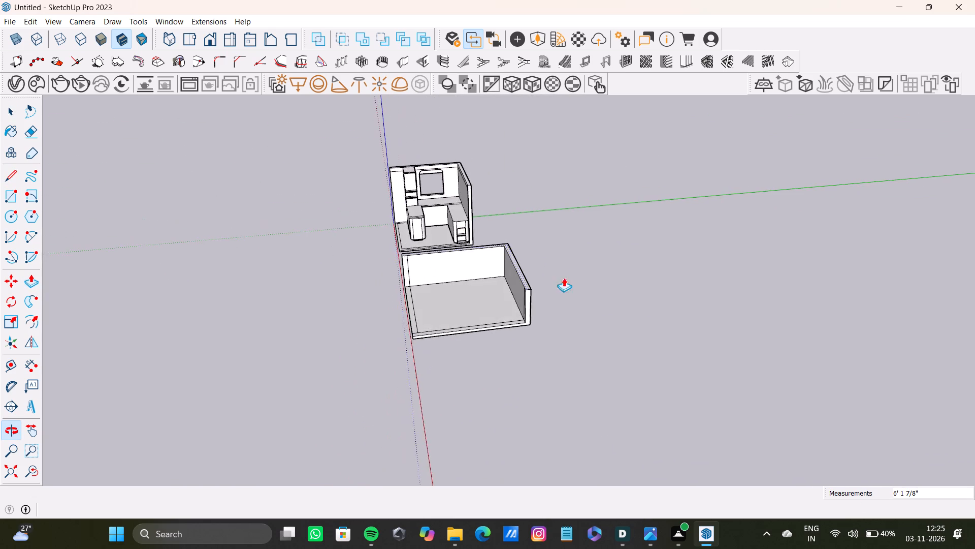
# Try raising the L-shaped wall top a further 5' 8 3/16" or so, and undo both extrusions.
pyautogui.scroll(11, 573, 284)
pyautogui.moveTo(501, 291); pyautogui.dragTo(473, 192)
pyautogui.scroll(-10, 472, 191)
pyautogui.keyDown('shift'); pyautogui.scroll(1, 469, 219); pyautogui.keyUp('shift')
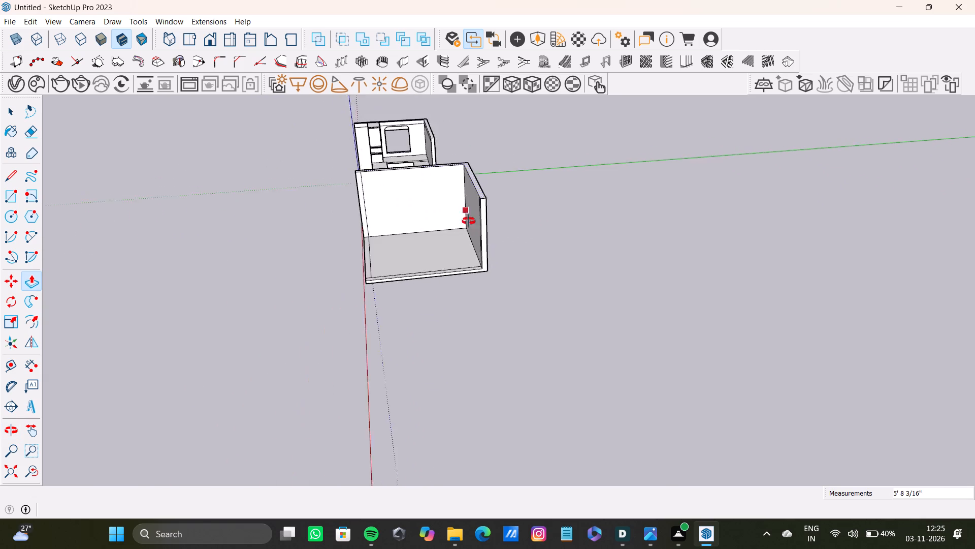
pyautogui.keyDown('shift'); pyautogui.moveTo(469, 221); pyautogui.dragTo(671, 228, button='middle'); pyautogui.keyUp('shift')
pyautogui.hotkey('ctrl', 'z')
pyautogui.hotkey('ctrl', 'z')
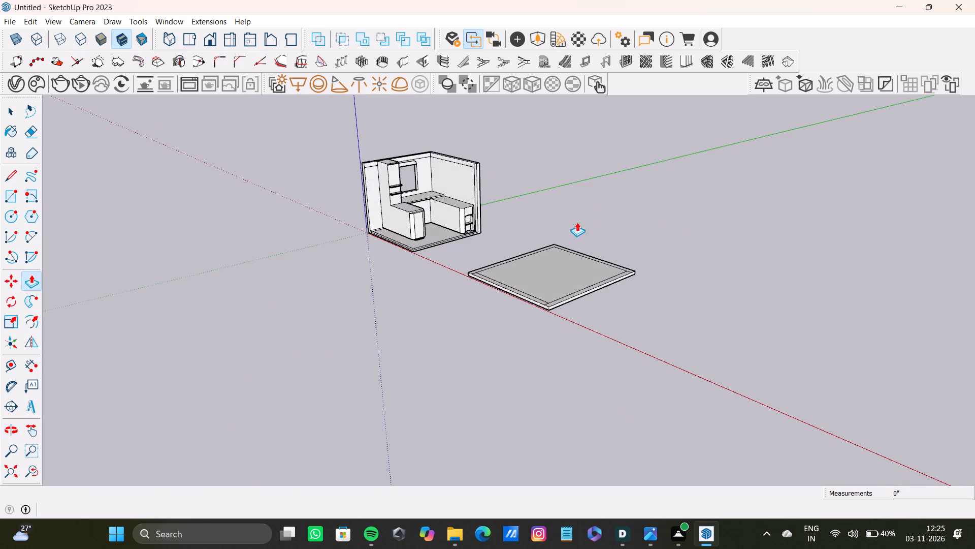
# Extrude the L-shaped border strip along the room side and opposite the red axis up by 10'.
pyautogui.scroll(7, 572, 260)
pyautogui.moveTo(611, 262); pyautogui.dragTo(584, 270, button='middle')
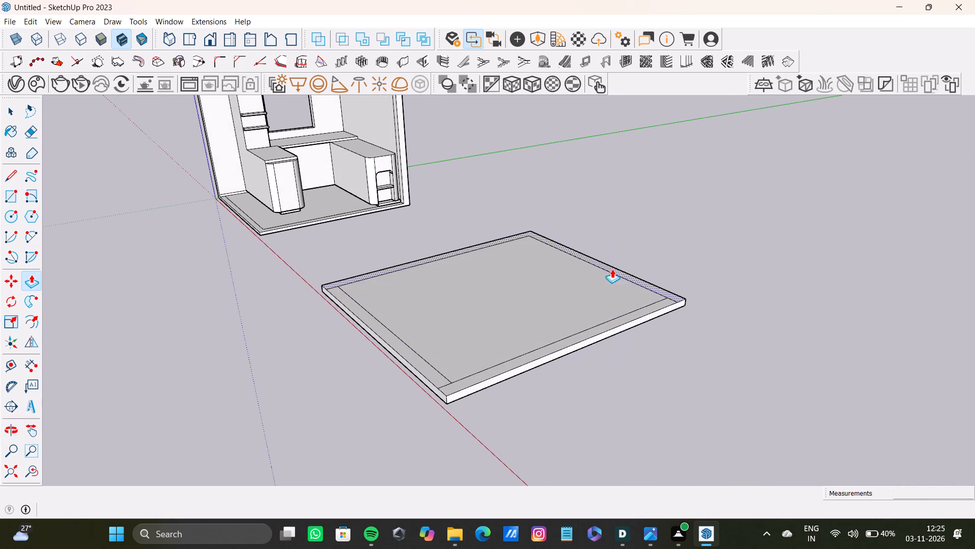
pyautogui.moveTo(625, 270); pyautogui.dragTo(581, 169)
pyautogui.moveTo(547, 237); pyautogui.dragTo(523, 209)
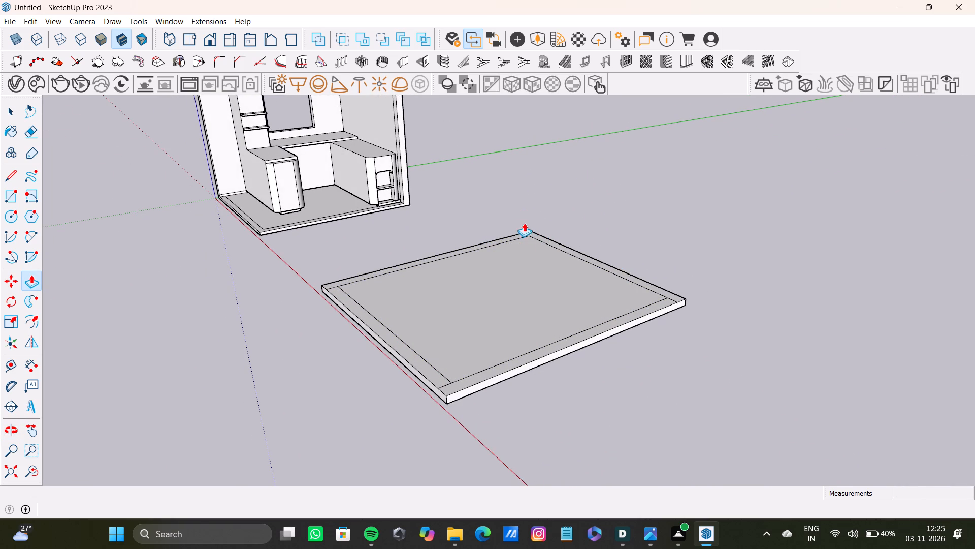
pyautogui.moveTo(535, 234); pyautogui.dragTo(497, 175)
pyautogui.write("10'")
pyautogui.moveTo(497, 175); pyautogui.dragTo(494, 175)
pyautogui.press('Return')
# Push the top face of the L-shaped wall up by about a further 8' 5 1/8".
pyautogui.scroll(-9, 501, 267)
pyautogui.moveTo(502, 285); pyautogui.dragTo(654, 204, button='middle')
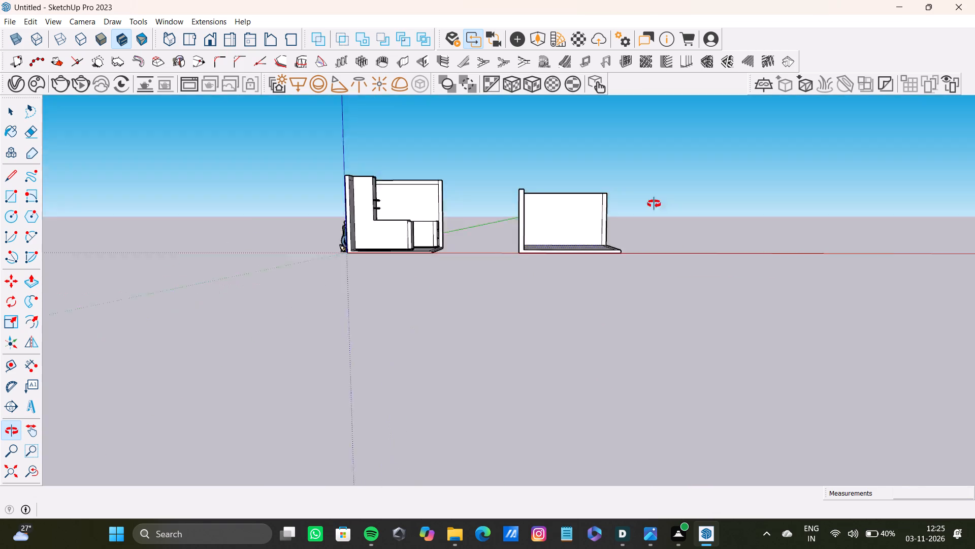
pyautogui.moveTo(654, 204); pyautogui.dragTo(392, 367, button='middle')
pyautogui.scroll(8, 524, 220)
pyautogui.moveTo(505, 232); pyautogui.dragTo(501, 153)
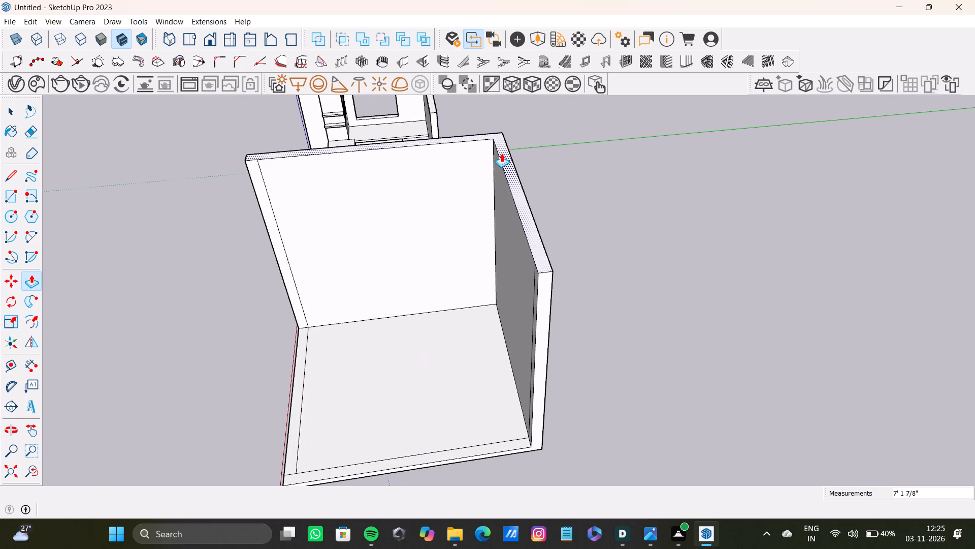
pyautogui.moveTo(501, 153); pyautogui.dragTo(500, 150)
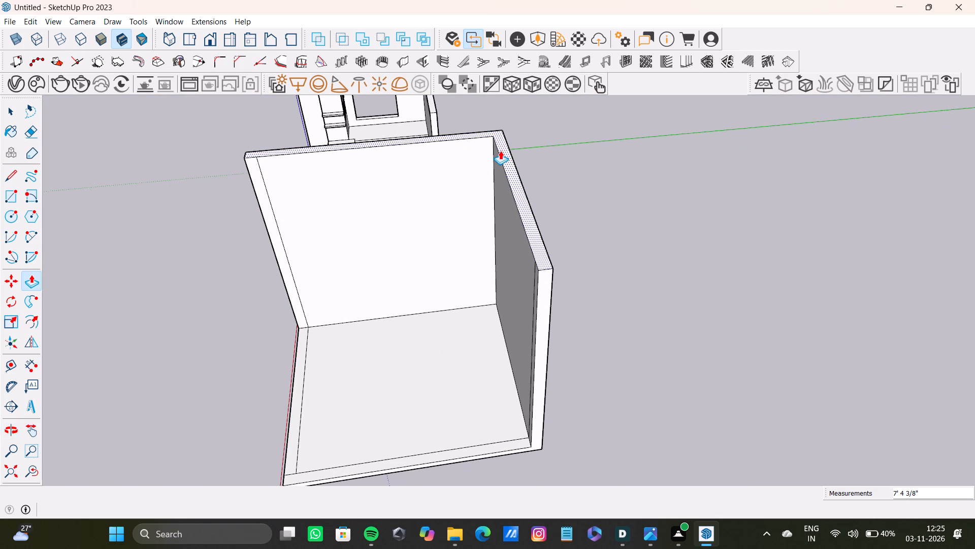
pyautogui.moveTo(500, 150); pyautogui.dragTo(500, 137)
# Inspect the raised L-shaped walls and the finished room beside them from several angles.
pyautogui.scroll(-9, 490, 165)
pyautogui.moveTo(452, 292); pyautogui.dragTo(736, 191, button='middle')
pyautogui.scroll(4, 587, 196)
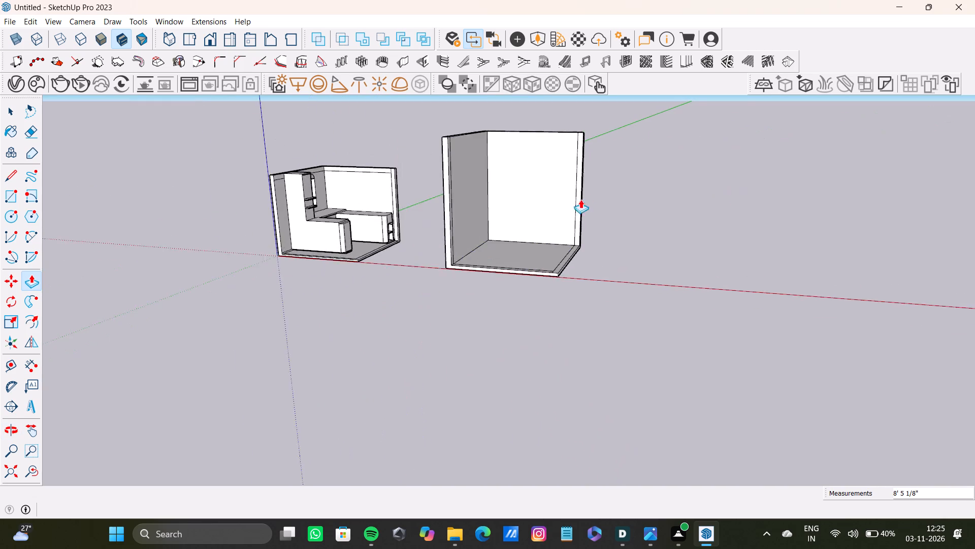
pyautogui.scroll(4, 580, 199)
pyautogui.moveTo(563, 217); pyautogui.dragTo(541, 323, button='middle')
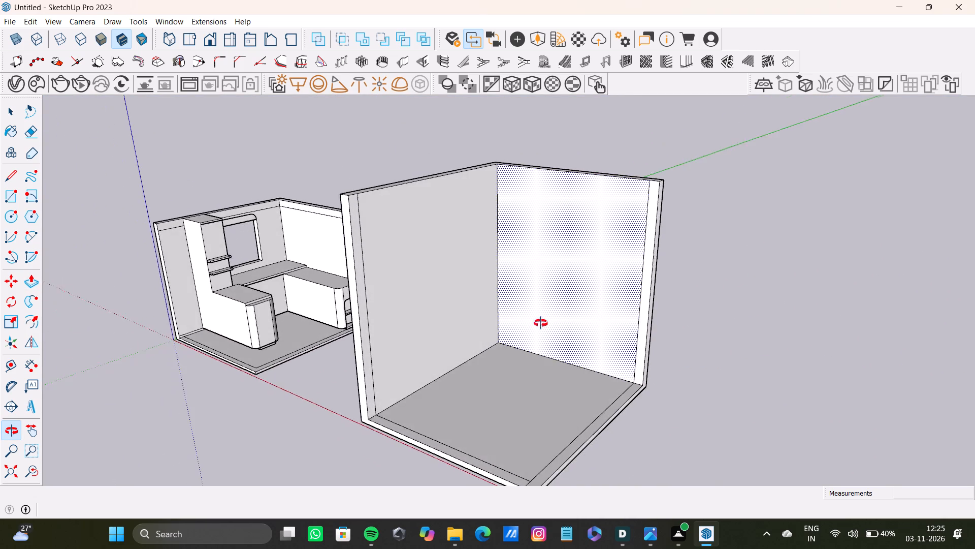
pyautogui.moveTo(541, 323); pyautogui.dragTo(609, 253, button='middle')
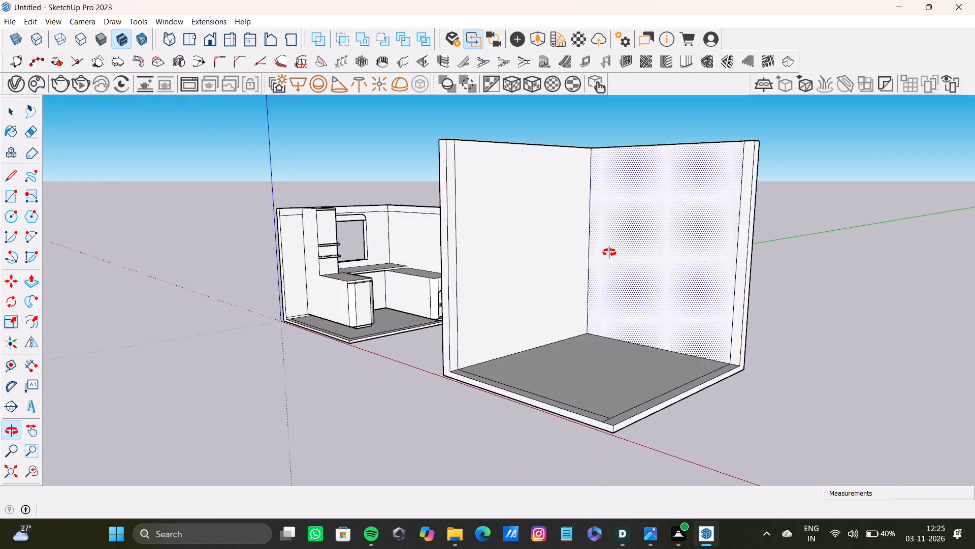
pyautogui.moveTo(609, 253); pyautogui.dragTo(749, 323, button='middle')
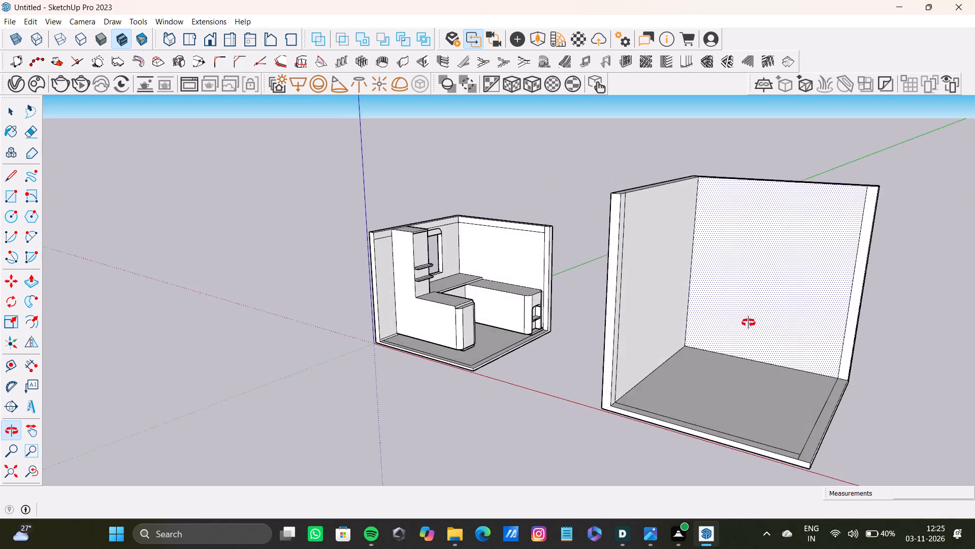
pyautogui.moveTo(749, 323); pyautogui.dragTo(525, 319, button='middle')
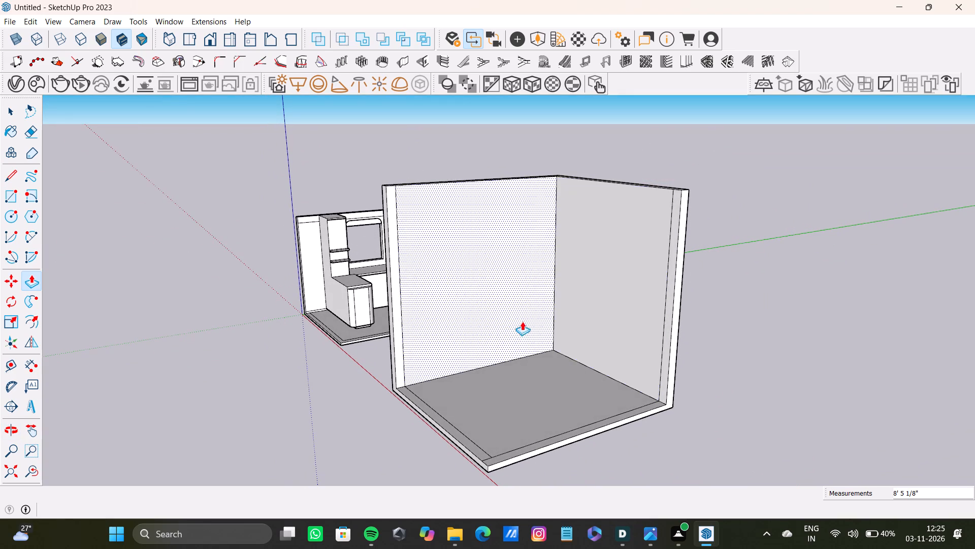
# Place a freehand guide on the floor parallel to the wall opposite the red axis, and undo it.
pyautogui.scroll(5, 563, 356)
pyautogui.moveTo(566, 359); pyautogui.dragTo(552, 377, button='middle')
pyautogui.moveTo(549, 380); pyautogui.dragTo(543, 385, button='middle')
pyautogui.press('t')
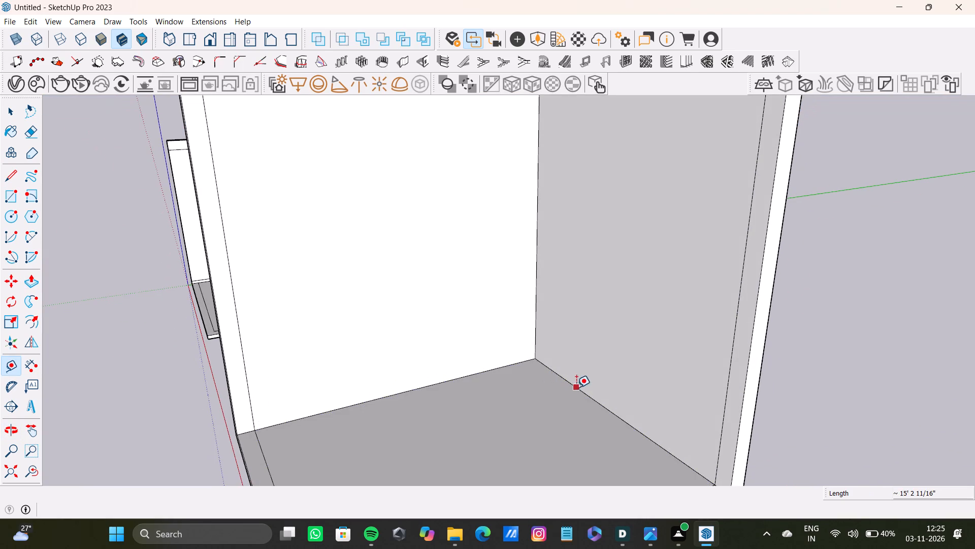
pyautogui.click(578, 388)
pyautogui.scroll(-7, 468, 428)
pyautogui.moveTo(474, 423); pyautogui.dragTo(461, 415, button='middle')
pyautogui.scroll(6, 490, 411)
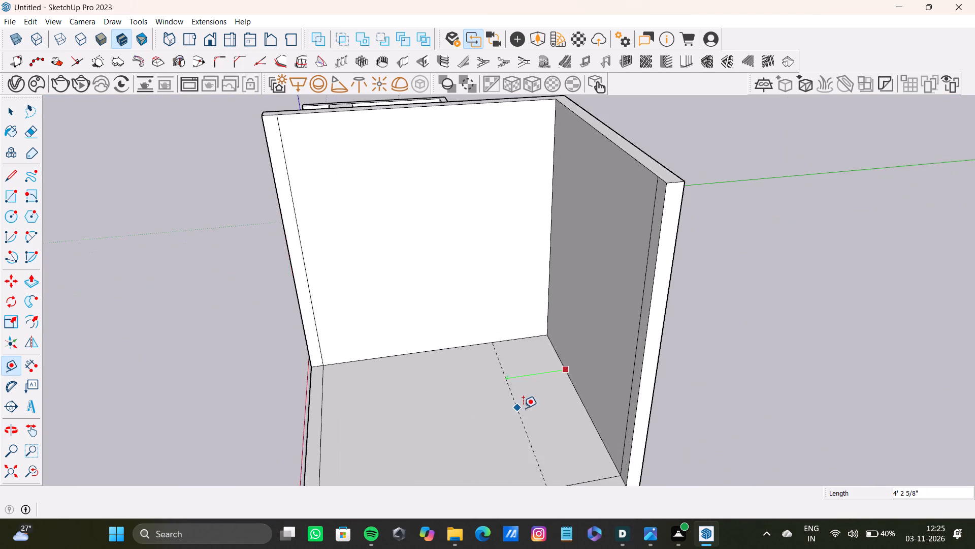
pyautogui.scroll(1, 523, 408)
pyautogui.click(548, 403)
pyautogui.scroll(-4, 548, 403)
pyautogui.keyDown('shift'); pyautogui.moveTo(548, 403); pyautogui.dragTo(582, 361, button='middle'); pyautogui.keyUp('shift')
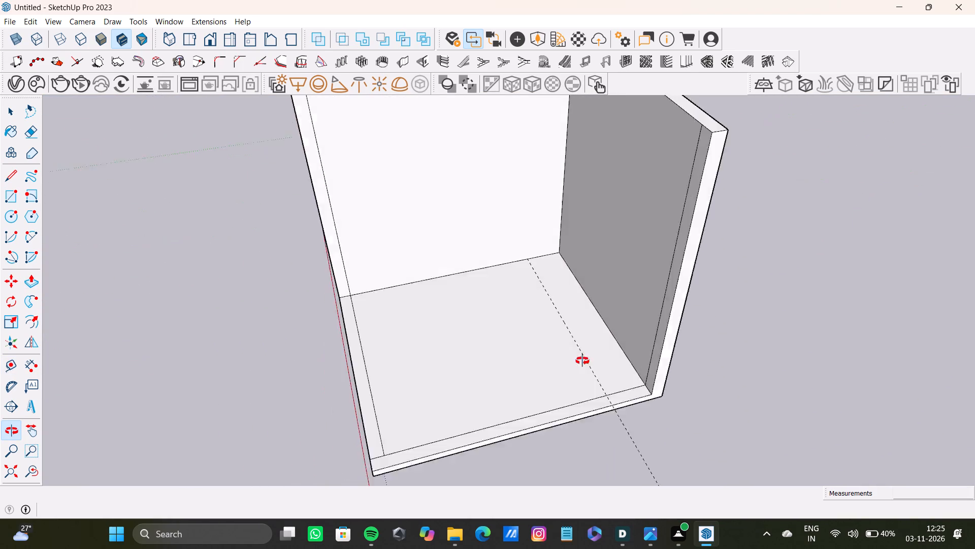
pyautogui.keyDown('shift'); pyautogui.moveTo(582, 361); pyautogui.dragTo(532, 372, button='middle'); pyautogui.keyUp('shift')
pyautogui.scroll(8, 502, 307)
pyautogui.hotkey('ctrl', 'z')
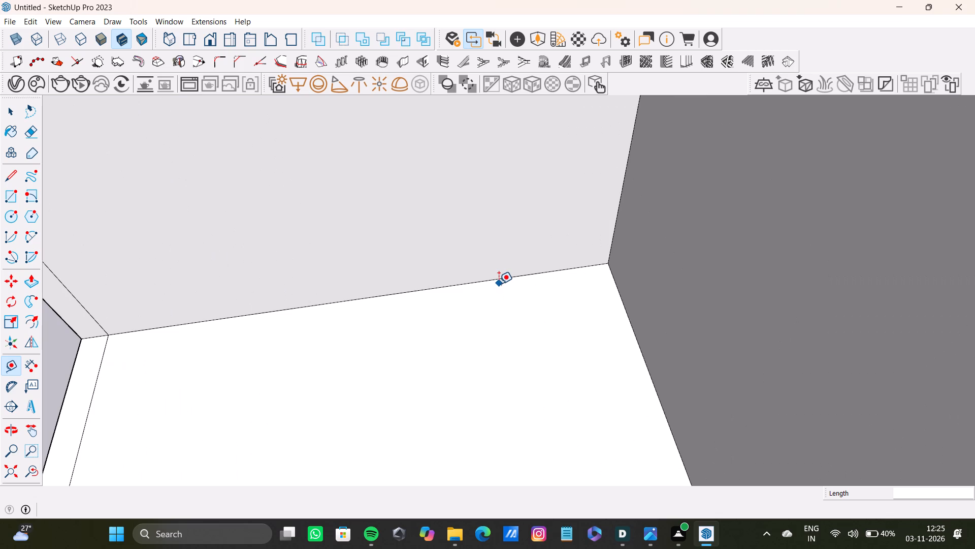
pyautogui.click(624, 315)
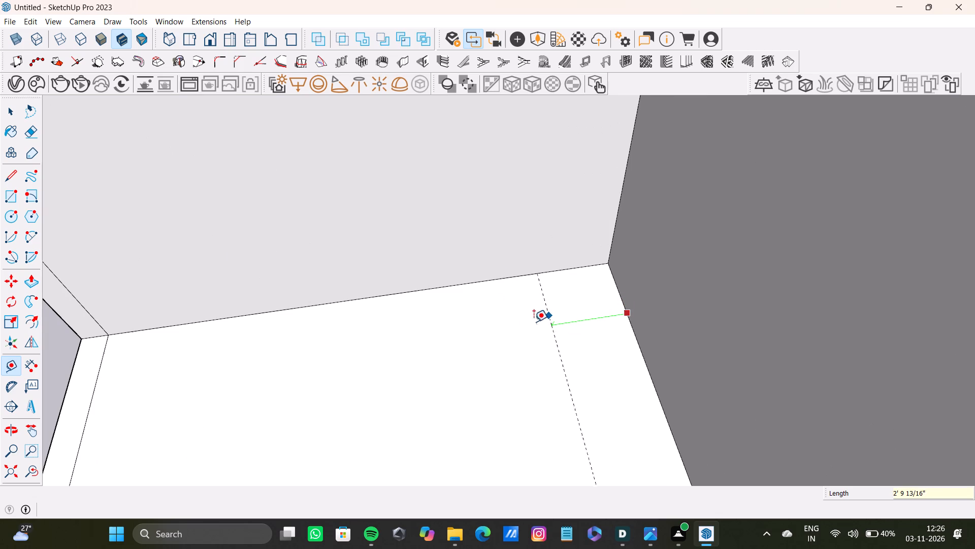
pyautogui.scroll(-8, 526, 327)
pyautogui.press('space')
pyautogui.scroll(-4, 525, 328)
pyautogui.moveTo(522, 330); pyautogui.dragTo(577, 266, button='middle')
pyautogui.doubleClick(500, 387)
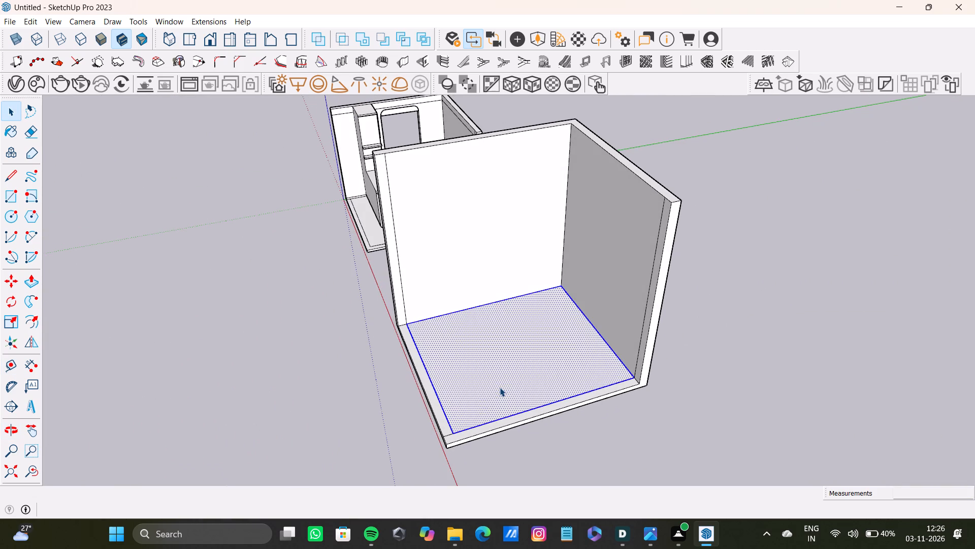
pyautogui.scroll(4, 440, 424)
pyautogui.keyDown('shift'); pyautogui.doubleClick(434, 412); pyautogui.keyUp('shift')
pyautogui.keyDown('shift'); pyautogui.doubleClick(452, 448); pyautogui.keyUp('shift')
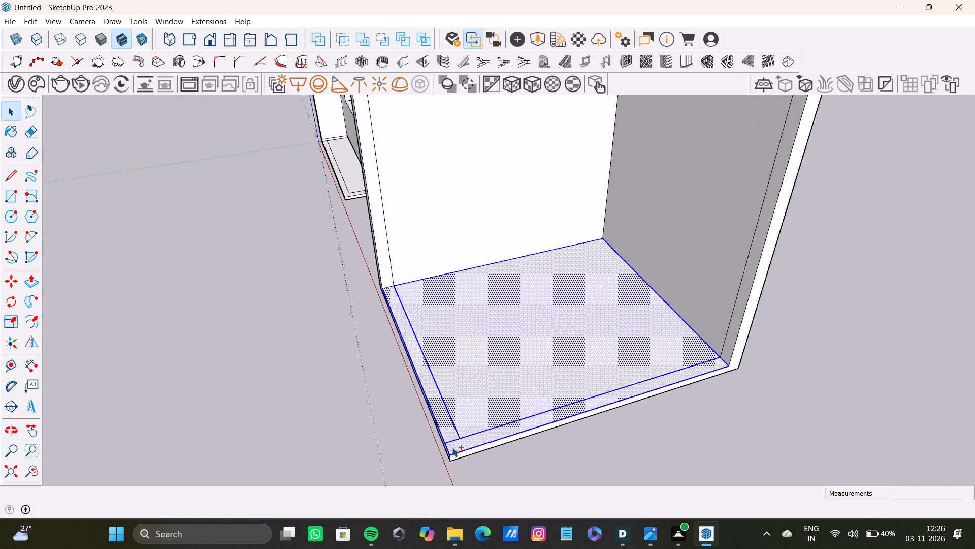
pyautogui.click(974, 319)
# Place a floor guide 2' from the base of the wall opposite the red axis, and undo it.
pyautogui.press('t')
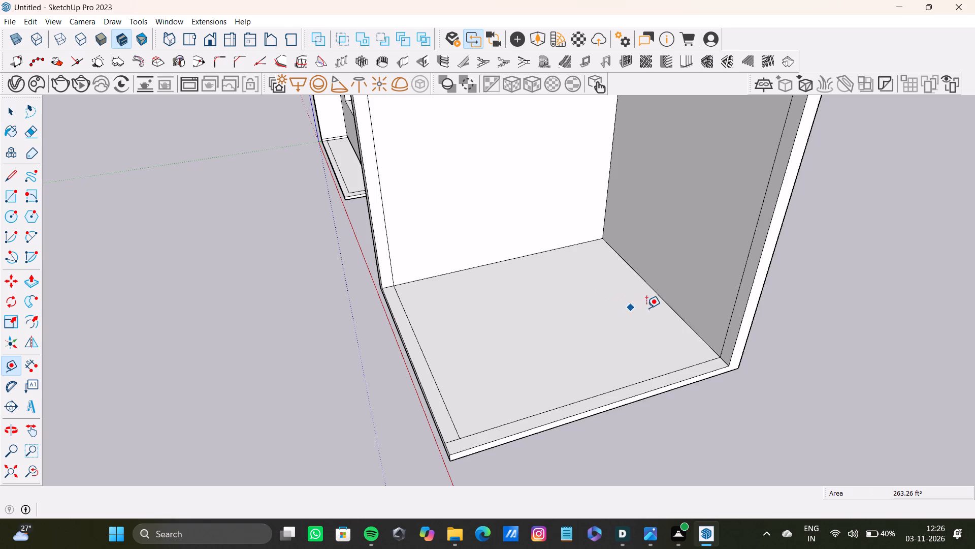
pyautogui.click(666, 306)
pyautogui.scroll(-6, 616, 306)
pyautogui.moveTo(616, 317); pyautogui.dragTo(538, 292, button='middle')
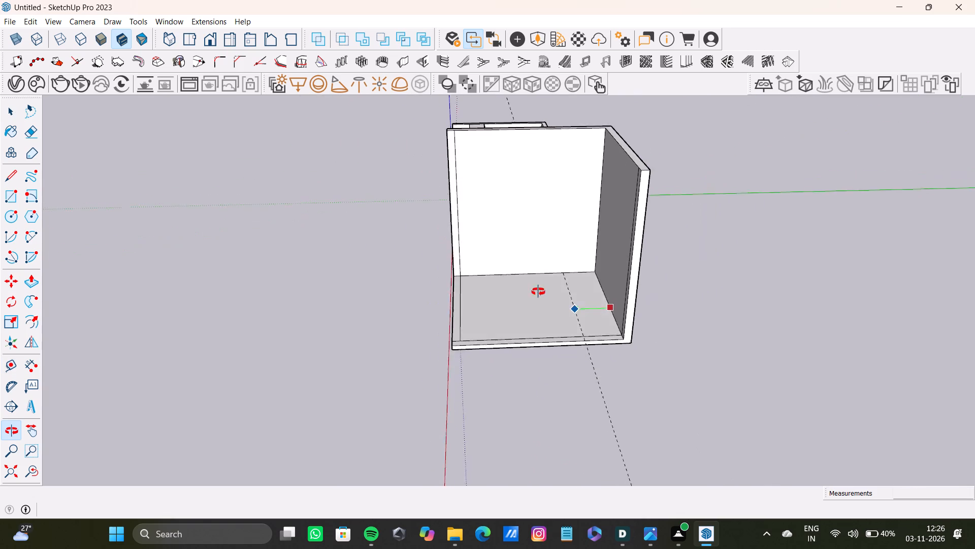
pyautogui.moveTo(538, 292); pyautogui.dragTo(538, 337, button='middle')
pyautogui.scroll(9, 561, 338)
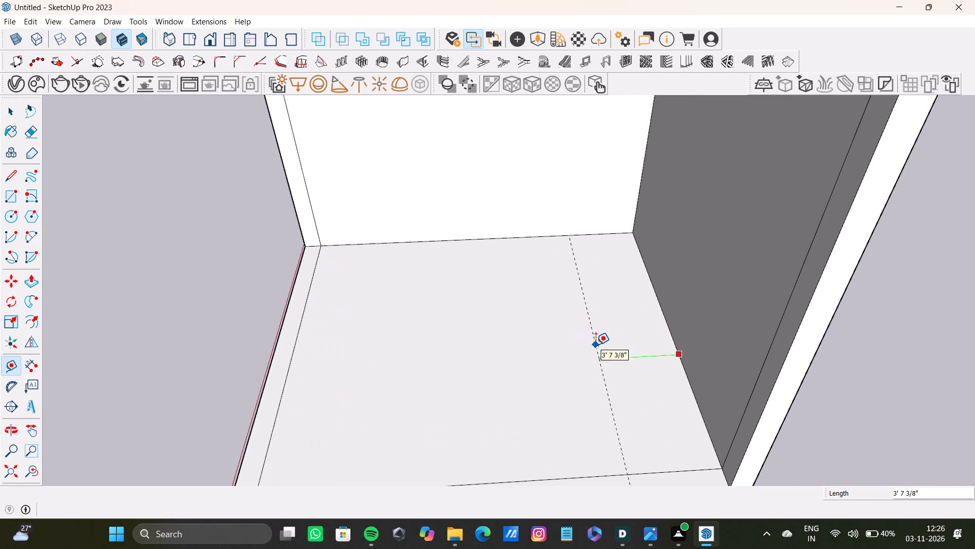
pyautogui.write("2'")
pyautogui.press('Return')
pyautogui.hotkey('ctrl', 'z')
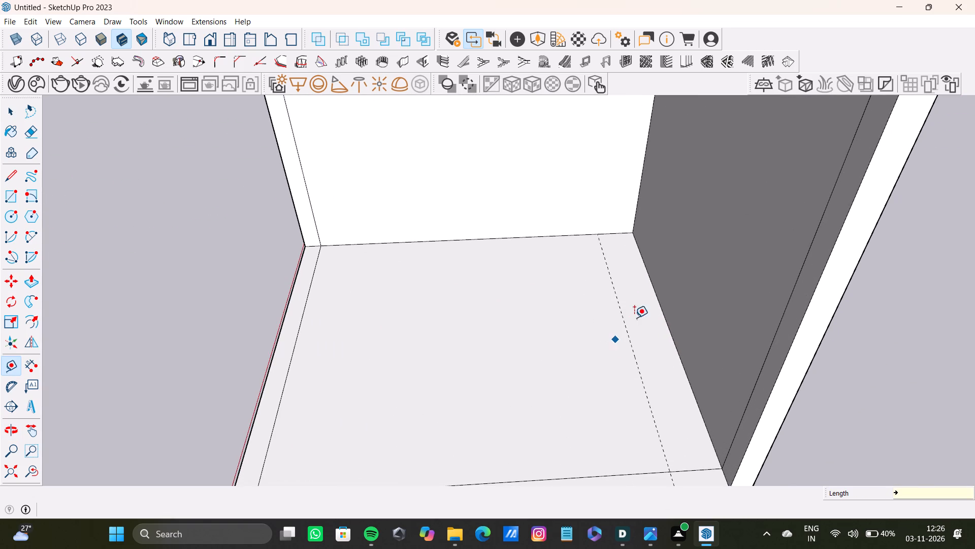
# Place a floor guide parallel to the wall opposite the red axis, 3' from its base.
pyautogui.click(668, 325)
pyautogui.write("3'")
pyautogui.press('Return')
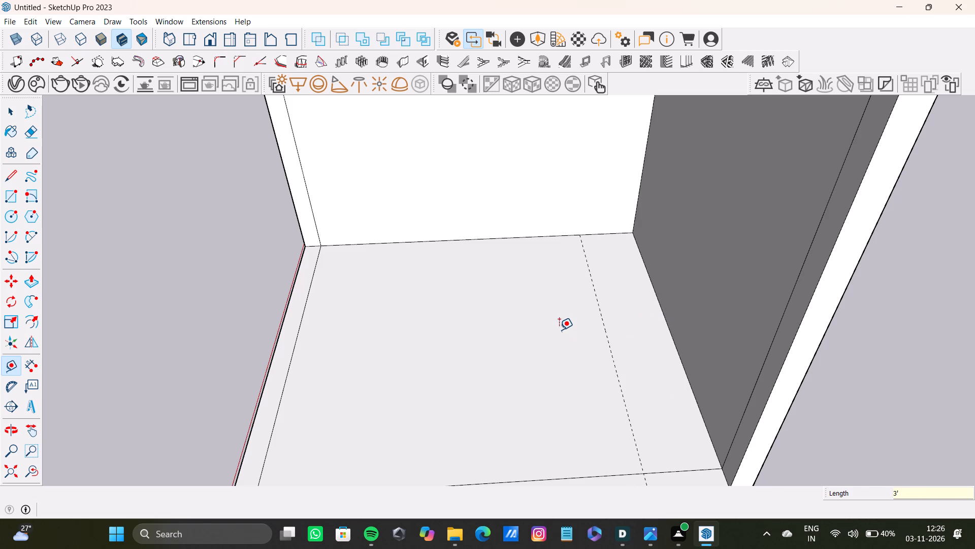
# Draw a rectangle on the floor between the 3' guide and the wall opposite the red axis, starting at the room-side wall.
pyautogui.press('r')
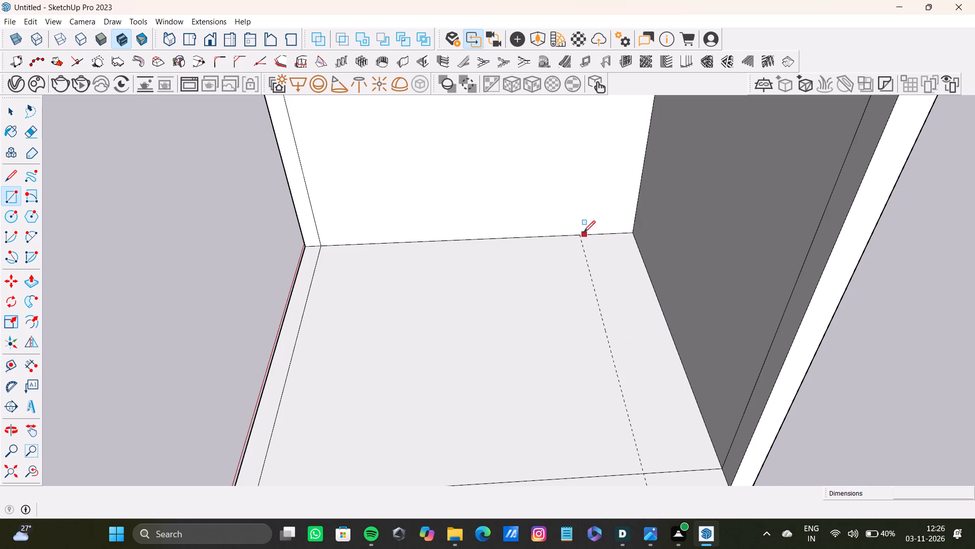
pyautogui.click(580, 232)
pyautogui.scroll(-13, 607, 334)
pyautogui.scroll(1, 648, 368)
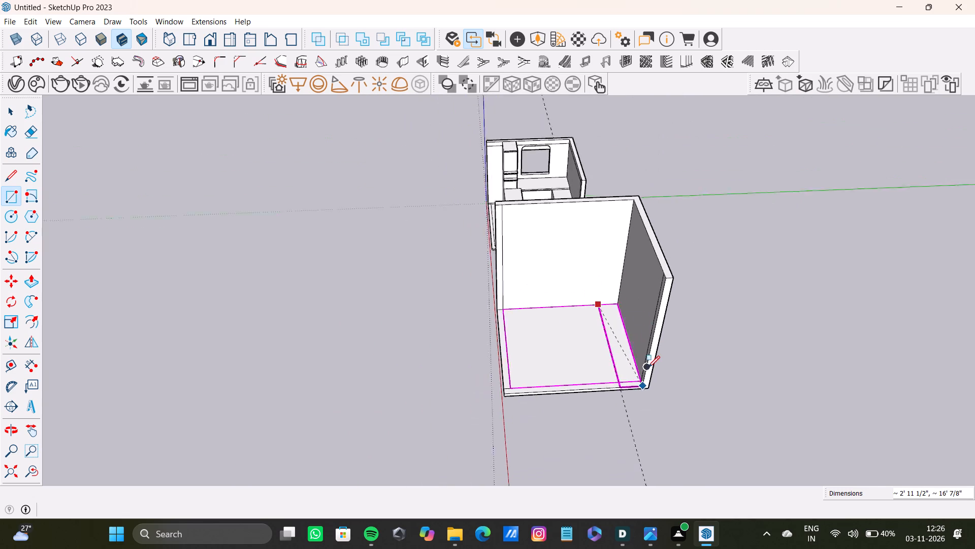
pyautogui.scroll(10, 648, 368)
pyautogui.click(638, 392)
pyautogui.scroll(-6, 572, 363)
pyautogui.moveTo(496, 345); pyautogui.dragTo(588, 364, button='middle')
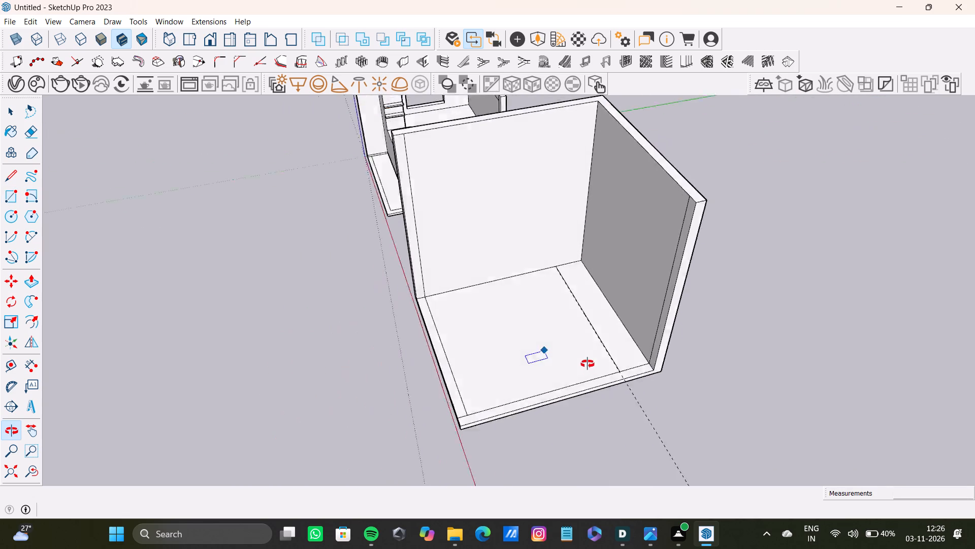
# Push/Pull the 3' deep floor strip up into a block about 3' 11" high.
pyautogui.moveTo(588, 364); pyautogui.dragTo(620, 405, button='middle')
pyautogui.scroll(7, 632, 362)
pyautogui.press('space')
pyautogui.click(680, 367)
pyautogui.press('p')
pyautogui.moveTo(678, 374); pyautogui.dragTo(668, 331)
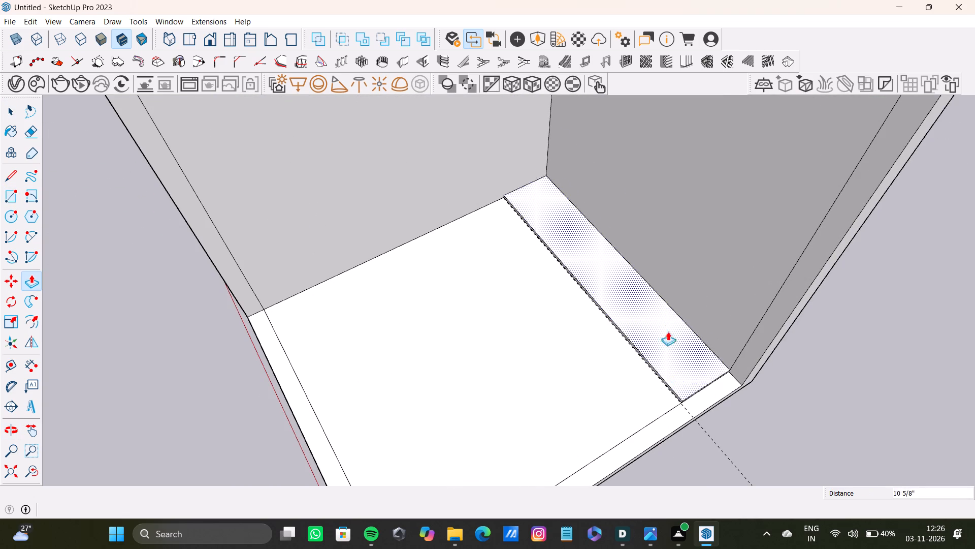
pyautogui.moveTo(668, 331); pyautogui.dragTo(661, 319)
pyautogui.scroll(-3, 655, 325)
pyautogui.moveTo(643, 349); pyautogui.dragTo(627, 156, button='middle')
pyautogui.scroll(5, 670, 235)
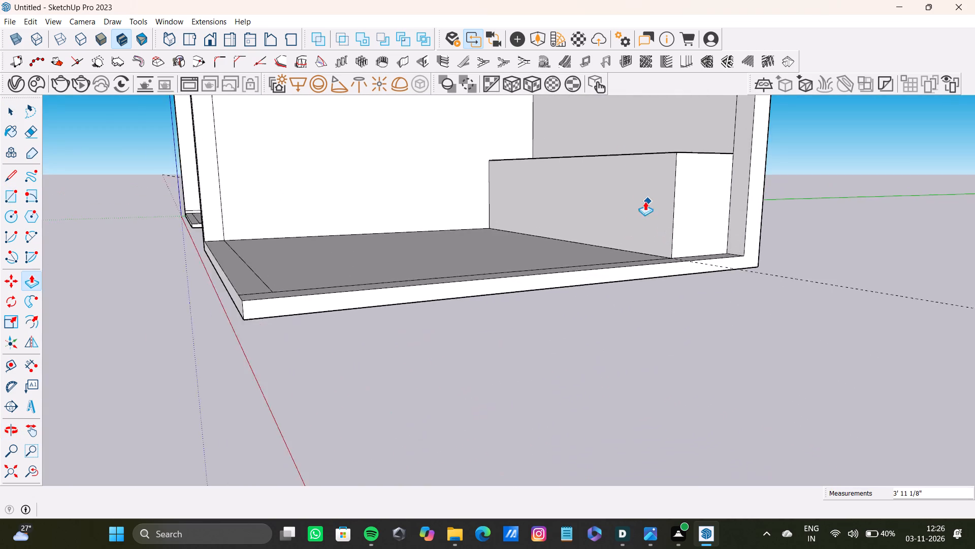
# Push the block's top face down until it forms a low platform about 3 11/16" high.
pyautogui.keyDown('shift'); pyautogui.moveTo(645, 201); pyautogui.dragTo(595, 250, button='middle'); pyautogui.keyUp('shift')
pyautogui.scroll(-1, 595, 241)
pyautogui.scroll(4, 621, 207)
pyautogui.moveTo(621, 207); pyautogui.dragTo(605, 338)
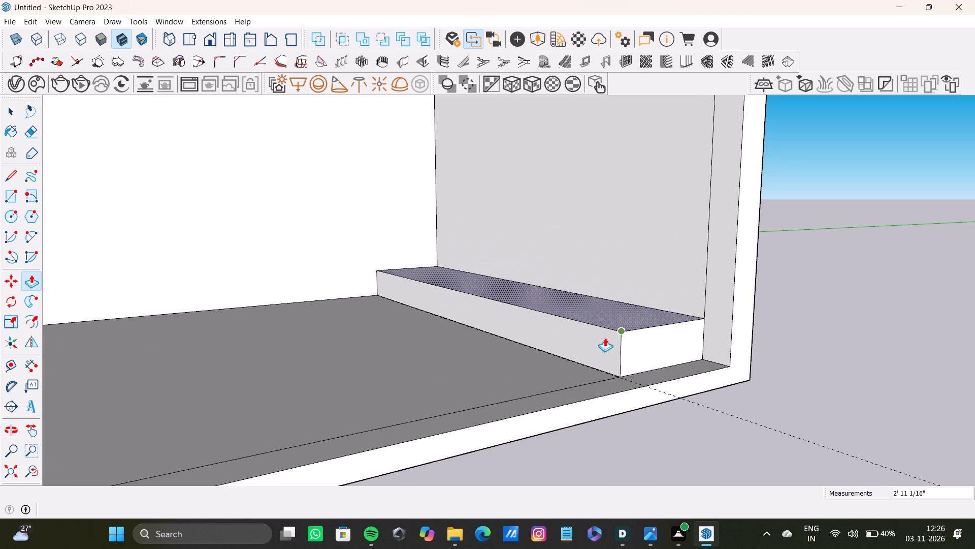
pyautogui.moveTo(605, 338); pyautogui.dragTo(604, 353)
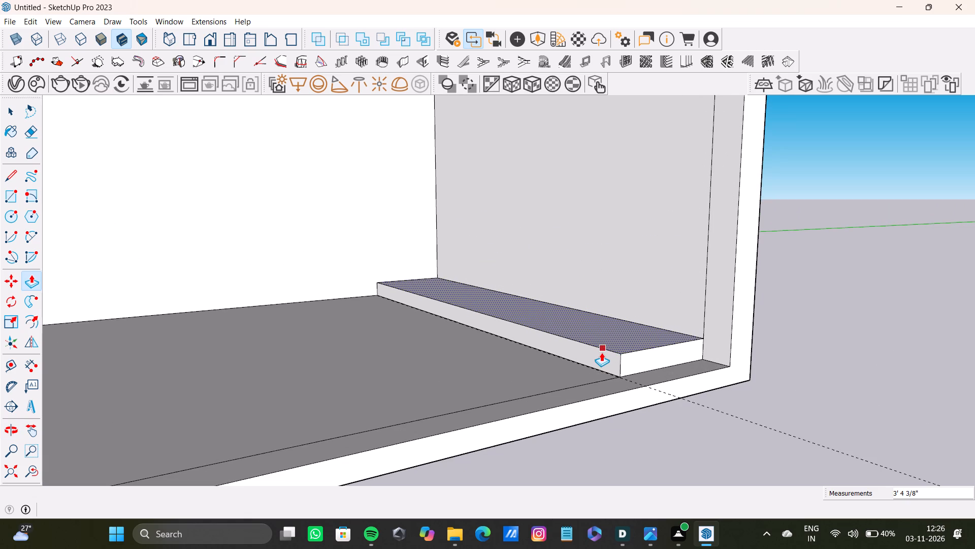
pyautogui.scroll(11, 601, 353)
pyautogui.moveTo(613, 348); pyautogui.dragTo(612, 335, button='middle')
pyautogui.scroll(1, 613, 348)
pyautogui.moveTo(619, 330); pyautogui.dragTo(611, 363)
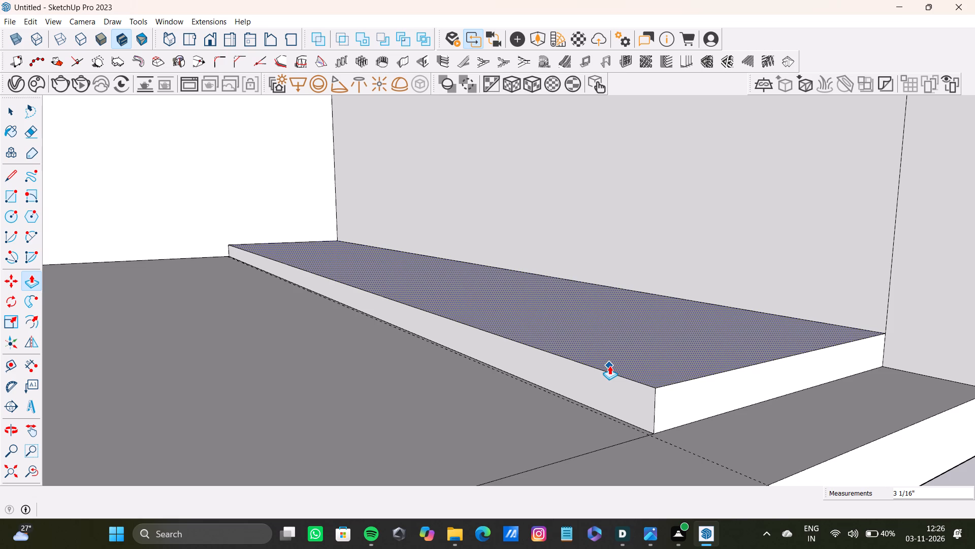
pyautogui.scroll(-3, 628, 363)
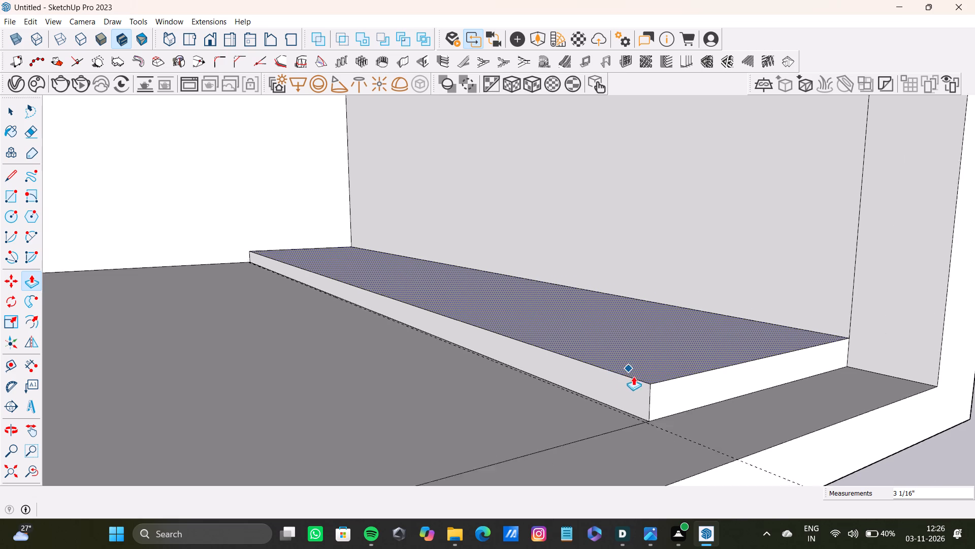
pyautogui.scroll(-4, 633, 376)
# Place a vertical guide on the platform's front face, about 2' 10" from the room-side wall.
pyautogui.keyDown('shift'); pyautogui.moveTo(666, 417); pyautogui.dragTo(713, 369, button='middle'); pyautogui.keyUp('shift')
pyautogui.scroll(-8, 609, 339)
pyautogui.moveTo(608, 336); pyautogui.dragTo(647, 332, button='middle')
pyautogui.scroll(-8, 628, 334)
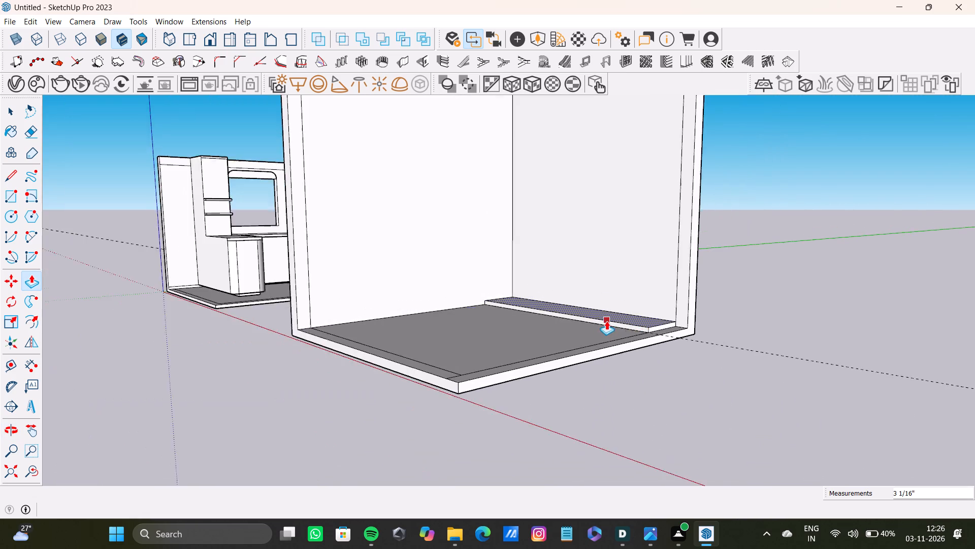
pyautogui.moveTo(606, 321); pyautogui.dragTo(667, 324, button='middle')
pyautogui.scroll(13, 438, 271)
pyautogui.press('t')
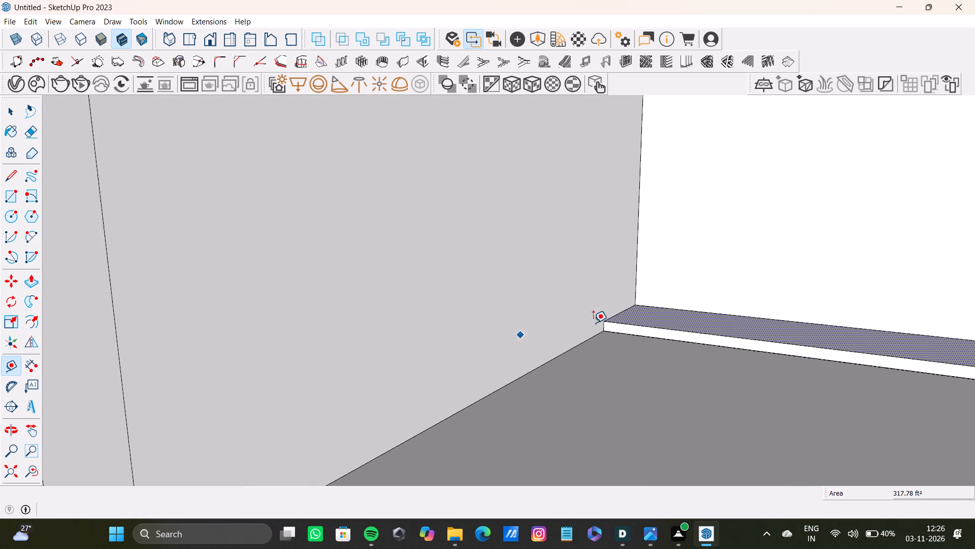
pyautogui.scroll(8, 593, 323)
pyautogui.click(606, 333)
pyautogui.scroll(-9, 676, 352)
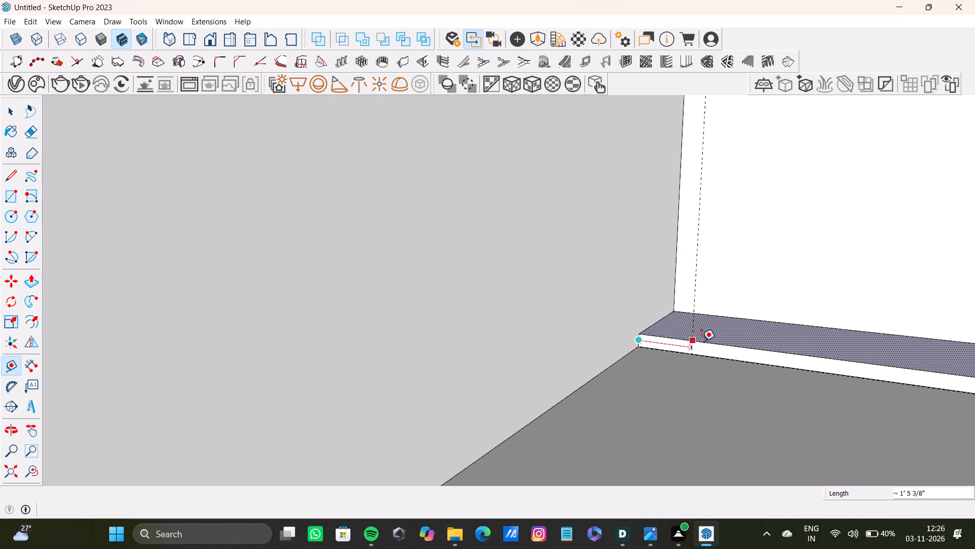
pyautogui.scroll(-7, 701, 341)
pyautogui.keyDown('shift'); pyautogui.moveTo(704, 330); pyautogui.dragTo(574, 316, button='middle'); pyautogui.keyUp('shift')
pyautogui.scroll(-2, 596, 345)
pyautogui.scroll(13, 607, 339)
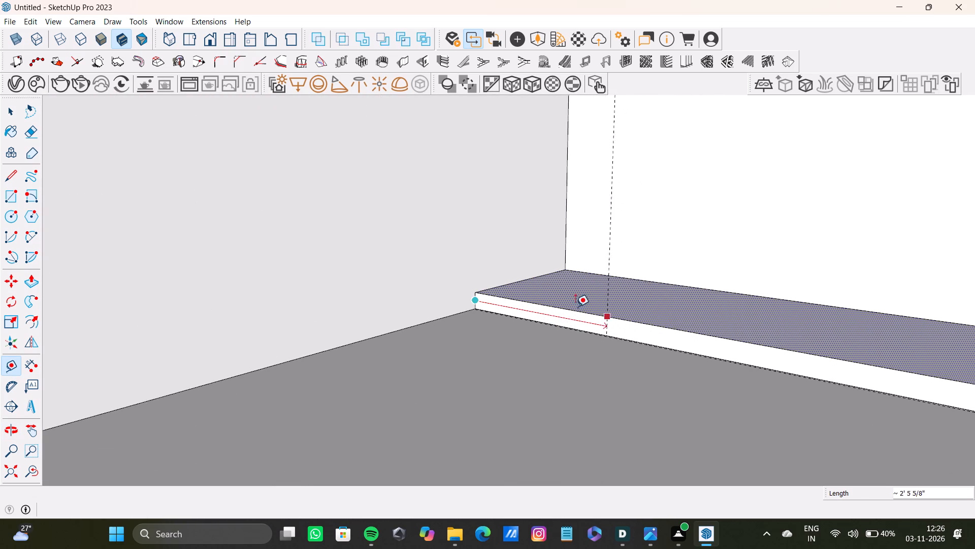
pyautogui.click(611, 314)
# Draw a vertical line along the guide to divide the platform's front face.
pyautogui.press('l')
pyautogui.scroll(8, 615, 324)
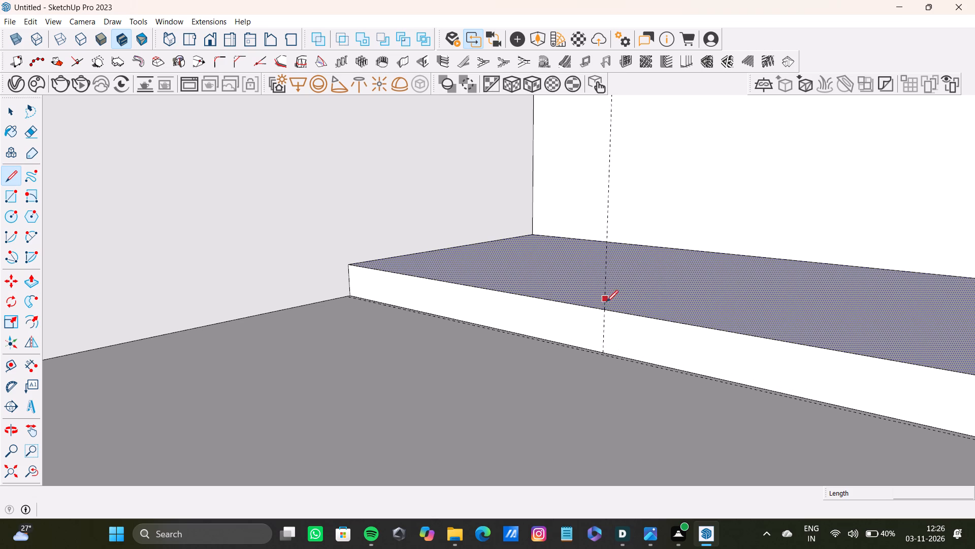
pyautogui.click(605, 310)
pyautogui.click(604, 351)
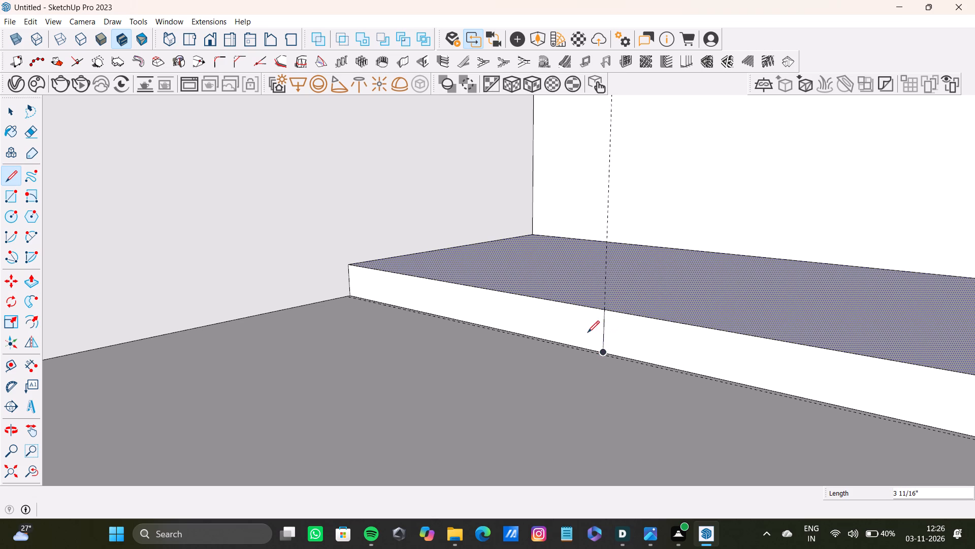
# Push/Pull the divided end section out along the room-side wall in two pulls, about 1' 1" and 3' 1".
pyautogui.press('space')
pyautogui.click(587, 328)
pyautogui.press('p')
pyautogui.moveTo(583, 326); pyautogui.dragTo(459, 346)
pyautogui.scroll(-6, 422, 355)
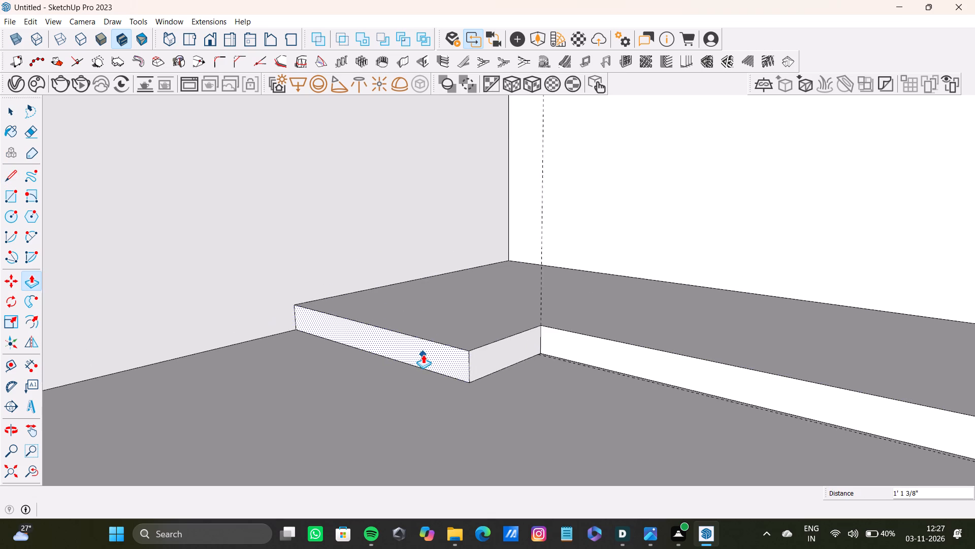
pyautogui.scroll(-7, 423, 354)
pyautogui.keyDown('shift'); pyautogui.moveTo(422, 345); pyautogui.dragTo(532, 219, button='middle'); pyautogui.keyUp('shift')
pyautogui.scroll(4, 538, 227)
pyautogui.moveTo(538, 227); pyautogui.dragTo(341, 267)
pyautogui.scroll(-9, 311, 262)
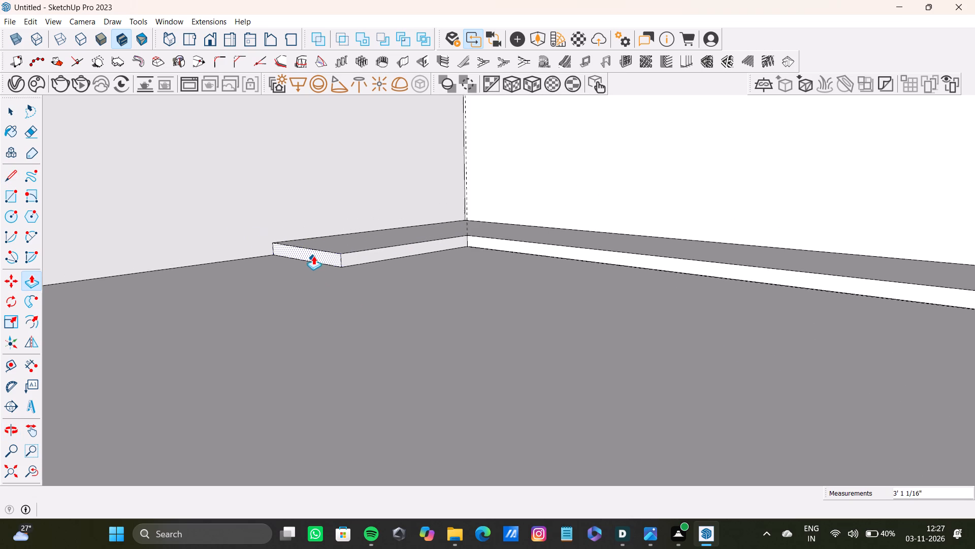
pyautogui.keyDown('shift'); pyautogui.moveTo(313, 256); pyautogui.dragTo(428, 174, button='middle'); pyautogui.keyUp('shift')
pyautogui.scroll(-19, 430, 170)
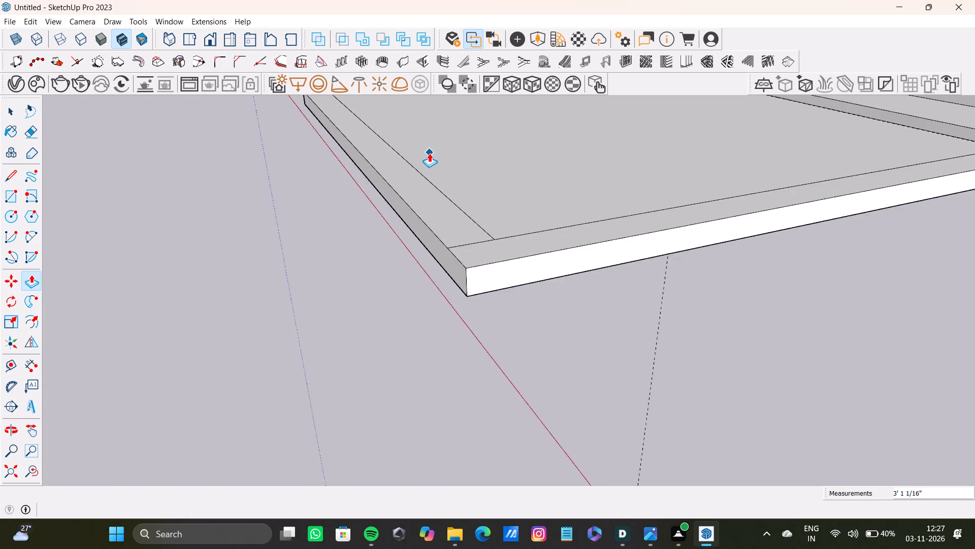
# Extend the platform arm along the room-side wall until its inner edge is about 12' 1" long.
pyautogui.moveTo(472, 136); pyautogui.dragTo(595, 345, button='middle')
pyautogui.keyDown('shift'); pyautogui.scroll(-3, 499, 205); pyautogui.keyUp('shift')
pyautogui.keyDown('shift'); pyautogui.moveTo(499, 188); pyautogui.dragTo(484, 295, button='middle'); pyautogui.keyUp('shift')
pyautogui.scroll(4, 552, 249)
pyautogui.moveTo(560, 238); pyautogui.dragTo(365, 266)
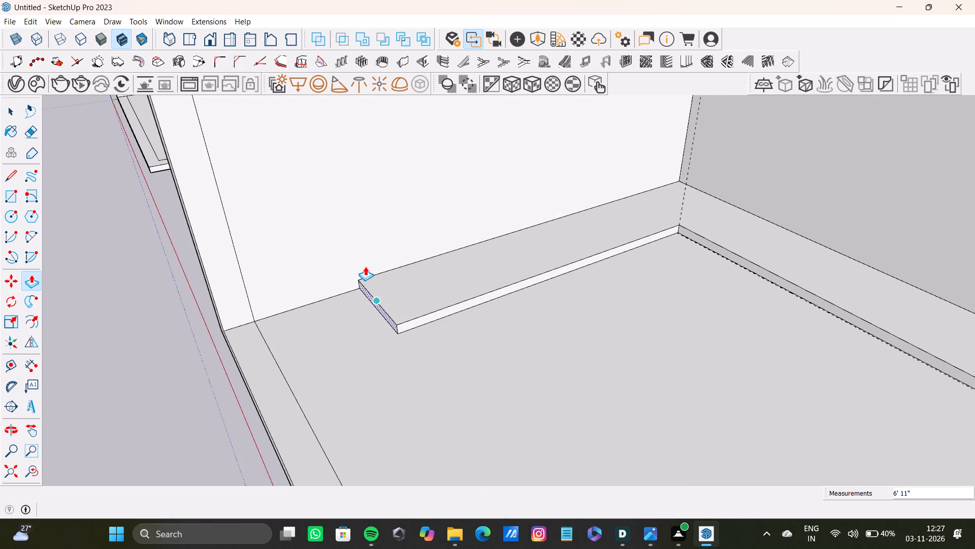
pyautogui.moveTo(365, 266); pyautogui.dragTo(333, 278)
pyautogui.scroll(-4, 333, 278)
pyautogui.moveTo(362, 307); pyautogui.dragTo(286, 286, button='middle')
pyautogui.scroll(4, 355, 295)
# Divide the arm's inner side face with a guide and a vertical line about 2' 3" from its free end.
pyautogui.press('t')
pyautogui.scroll(5, 324, 244)
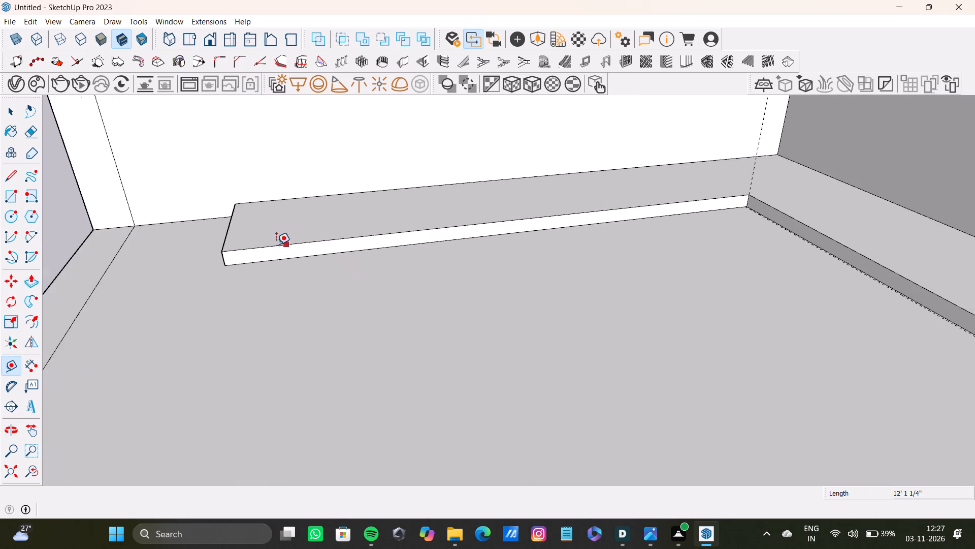
pyautogui.scroll(1, 276, 245)
pyautogui.click(209, 262)
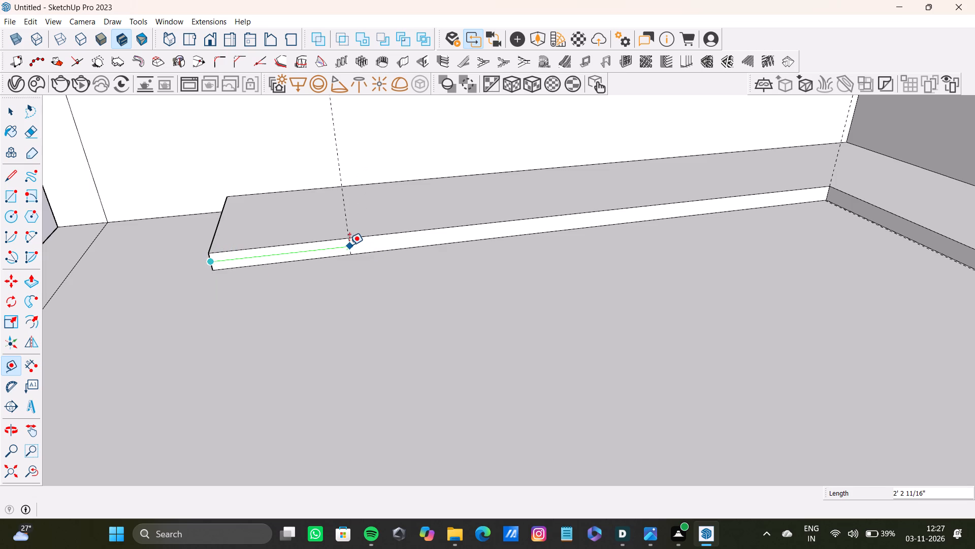
pyautogui.click(351, 244)
pyautogui.press('l')
pyautogui.scroll(8, 355, 239)
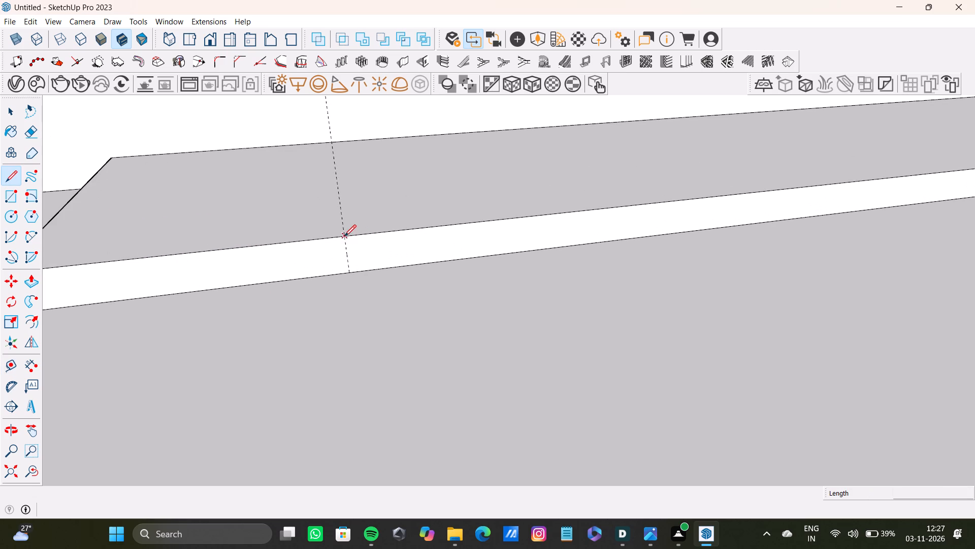
pyautogui.click(344, 235)
pyautogui.click(349, 273)
# Push/Pull the divided end section of the arm into the room, starting a leg parallel to the 3' deep strip.
pyautogui.press('space')
pyautogui.click(335, 246)
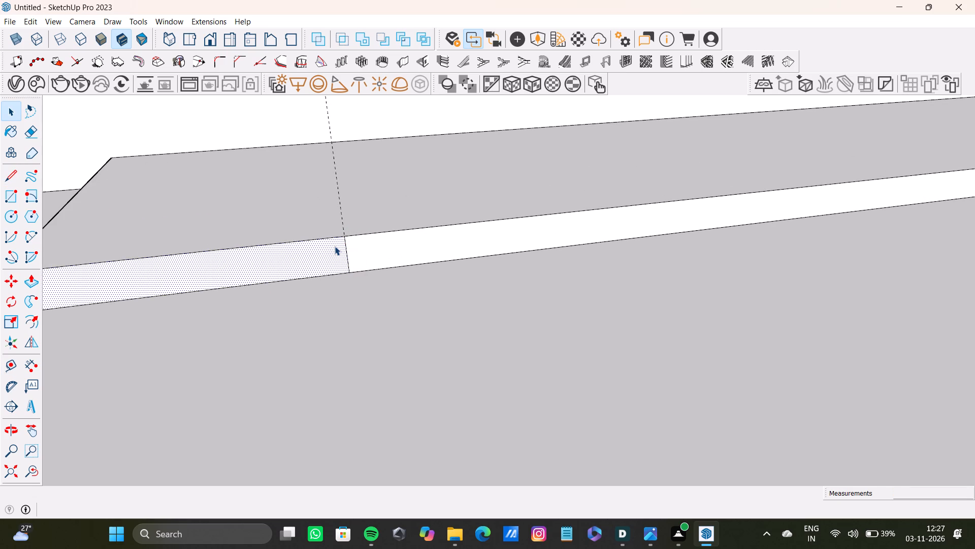
pyautogui.press('o')
pyautogui.moveTo(336, 245); pyautogui.dragTo(357, 349)
pyautogui.moveTo(359, 335); pyautogui.dragTo(320, 280, button='middle')
pyautogui.press('p')
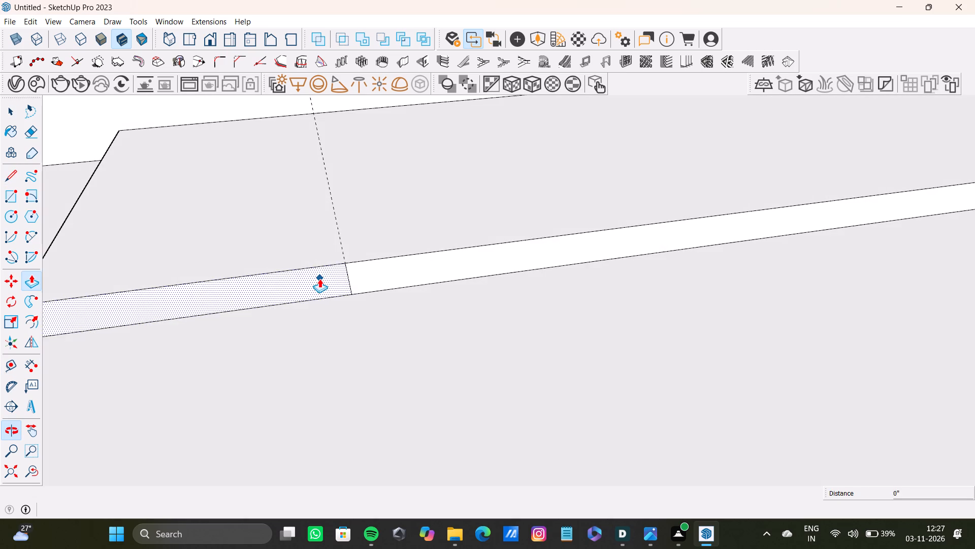
pyautogui.moveTo(319, 279); pyautogui.dragTo(324, 334)
pyautogui.scroll(-10, 325, 335)
pyautogui.keyDown('shift'); pyautogui.moveTo(327, 337); pyautogui.dragTo(406, 81, button='middle'); pyautogui.keyUp('shift')
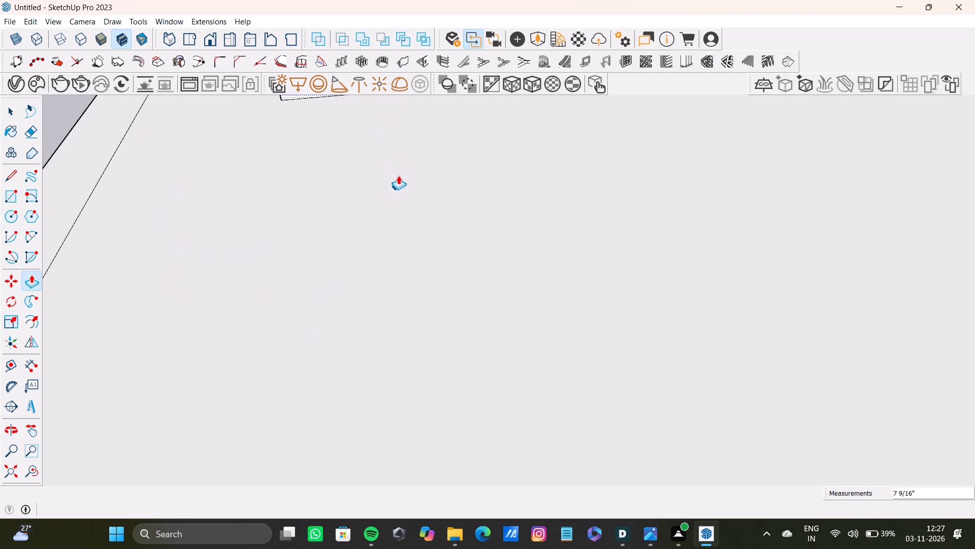
pyautogui.keyDown('shift'); pyautogui.moveTo(398, 175); pyautogui.dragTo(414, 310, button='middle'); pyautogui.keyUp('shift')
pyautogui.moveTo(395, 190); pyautogui.dragTo(417, 311)
pyautogui.scroll(-9, 416, 310)
pyautogui.keyDown('shift'); pyautogui.moveTo(416, 310); pyautogui.dragTo(417, 237, button='middle'); pyautogui.keyUp('shift')
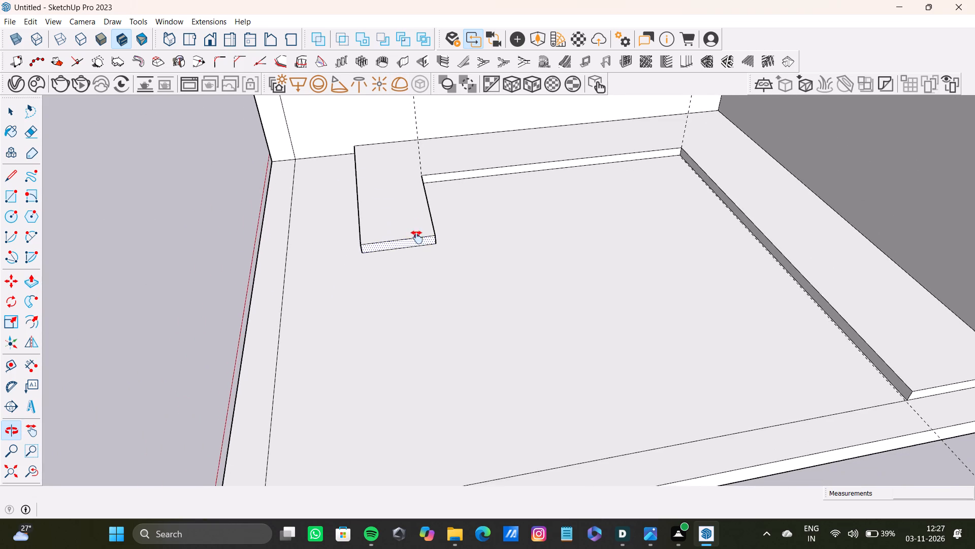
# Extend the leg farther into the room with two more pulls of about 2' 5" each.
pyautogui.keyDown('shift'); pyautogui.moveTo(417, 237); pyautogui.dragTo(418, 238, button='middle'); pyautogui.keyUp('shift')
pyautogui.scroll(2, 416, 252)
pyautogui.moveTo(416, 242); pyautogui.dragTo(422, 309)
pyautogui.scroll(-11, 421, 308)
pyautogui.moveTo(421, 306); pyautogui.dragTo(454, 304, button='middle')
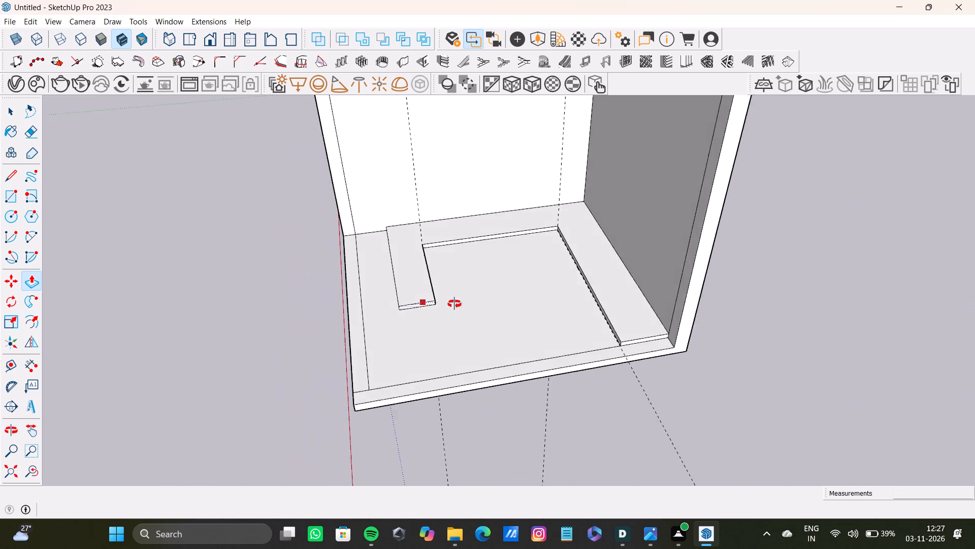
pyautogui.moveTo(454, 304); pyautogui.dragTo(487, 271, button='middle')
pyautogui.scroll(4, 478, 272)
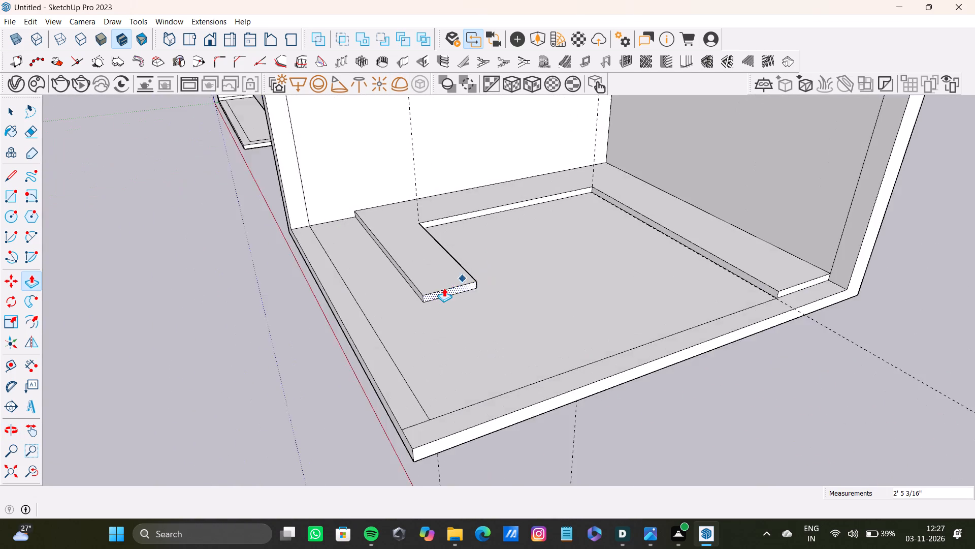
pyautogui.scroll(3, 444, 288)
pyautogui.moveTo(444, 289); pyautogui.dragTo(482, 335)
pyautogui.scroll(-5, 482, 333)
pyautogui.keyDown('shift'); pyautogui.moveTo(482, 333); pyautogui.dragTo(470, 321, button='middle'); pyautogui.keyUp('shift')
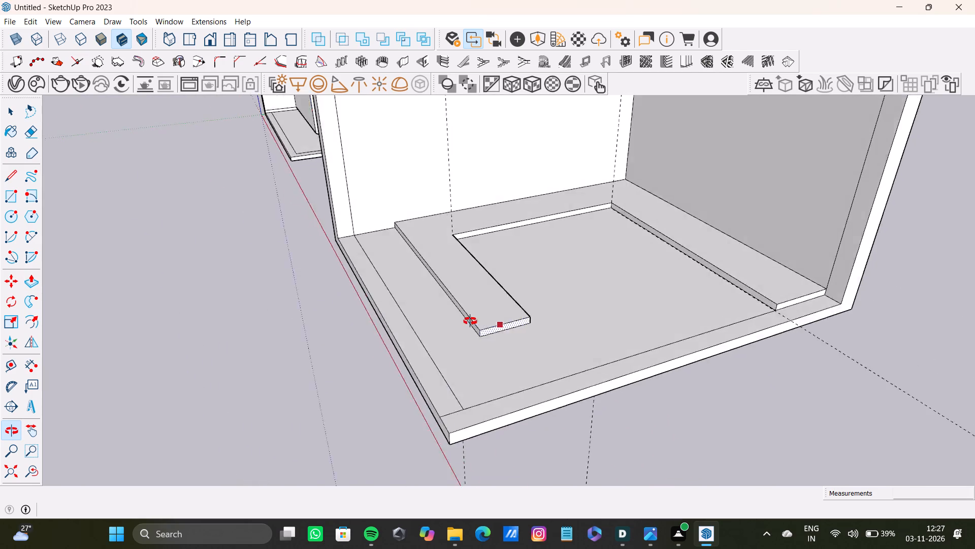
pyautogui.keyDown('shift'); pyautogui.moveTo(470, 321); pyautogui.dragTo(460, 355, button='middle'); pyautogui.keyUp('shift')
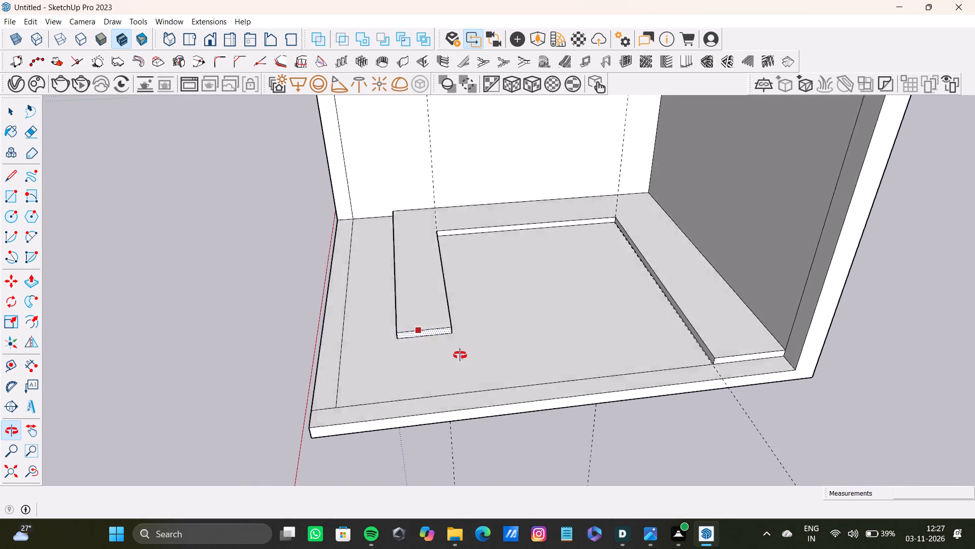
pyautogui.keyDown('shift'); pyautogui.moveTo(460, 355); pyautogui.dragTo(589, 310, button='middle'); pyautogui.keyUp('shift')
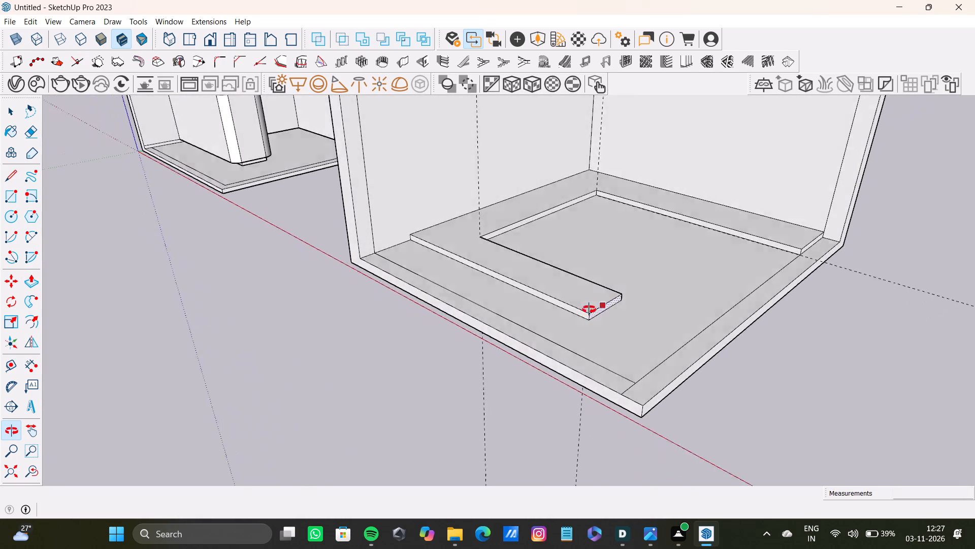
pyautogui.keyDown('shift'); pyautogui.moveTo(589, 310); pyautogui.dragTo(413, 374, button='middle'); pyautogui.keyUp('shift')
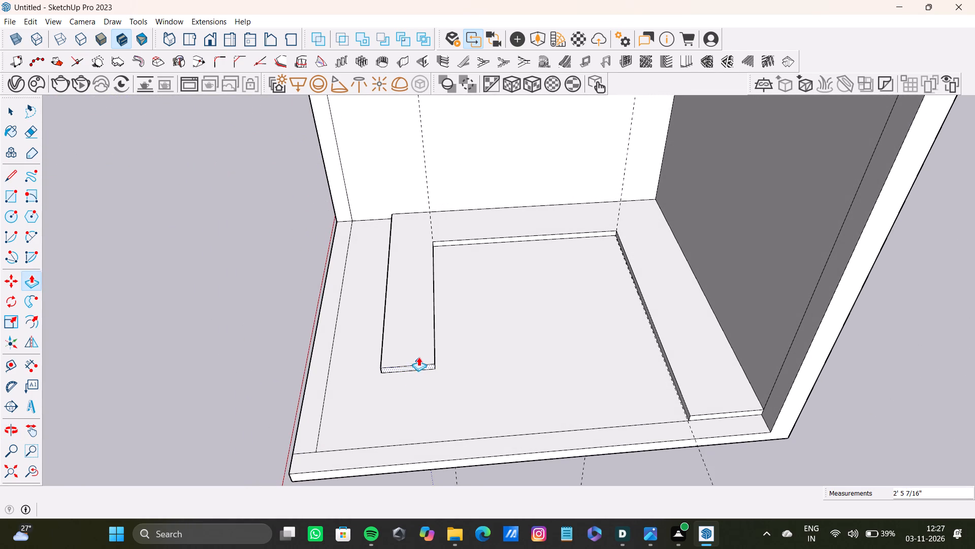
# Draw a 2 Point Arc of about 3 3/4" radius across the leg's top corner on the red-axis side of its free end.
pyautogui.press('space')
pyautogui.press('a')
pyautogui.scroll(13, 380, 365)
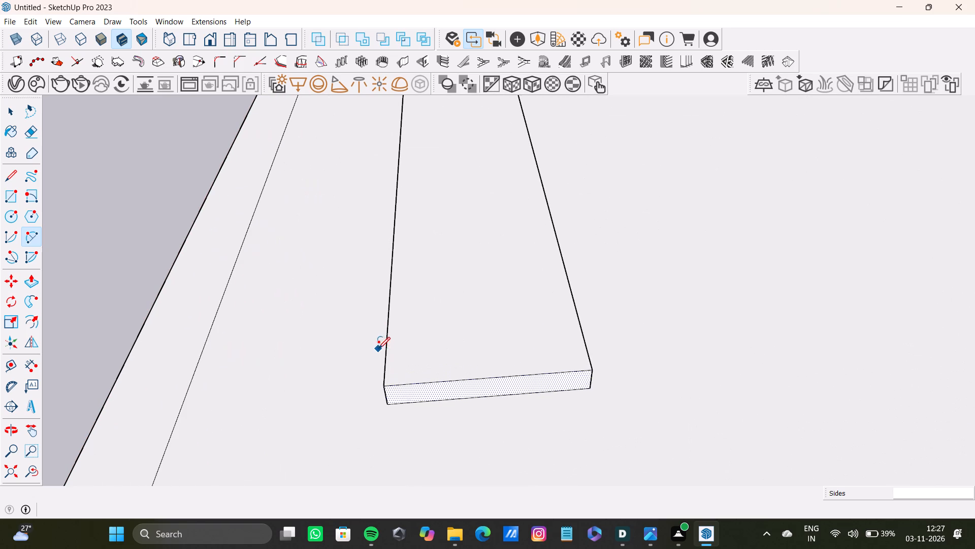
pyautogui.click(385, 356)
pyautogui.click(425, 383)
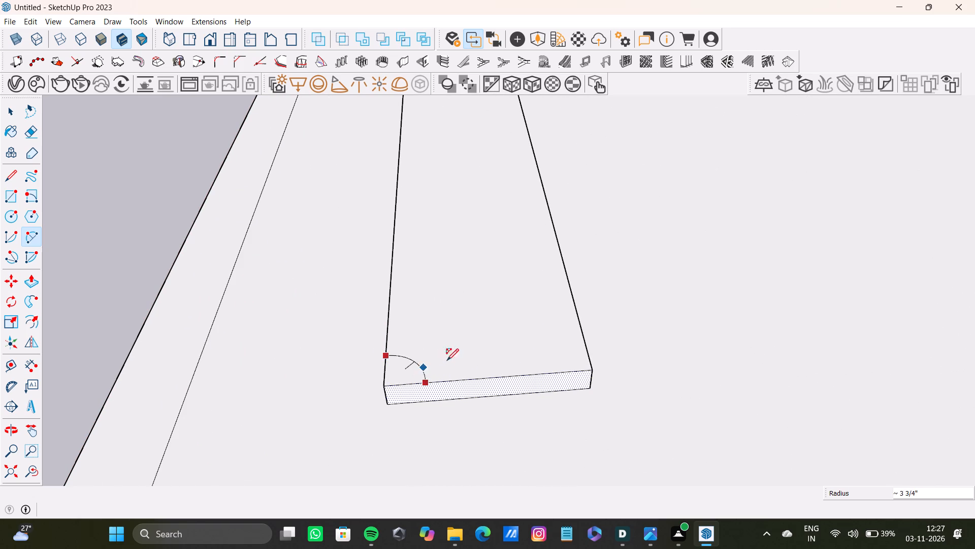
pyautogui.click(402, 381)
pyautogui.press('space')
pyautogui.press('space')
# Draw a matching 2 Point Arc of about 4" radius across the other top corner of the leg's free end.
pyautogui.moveTo(602, 383); pyautogui.dragTo(487, 412, button='middle')
pyautogui.press('a')
pyautogui.scroll(4, 538, 363)
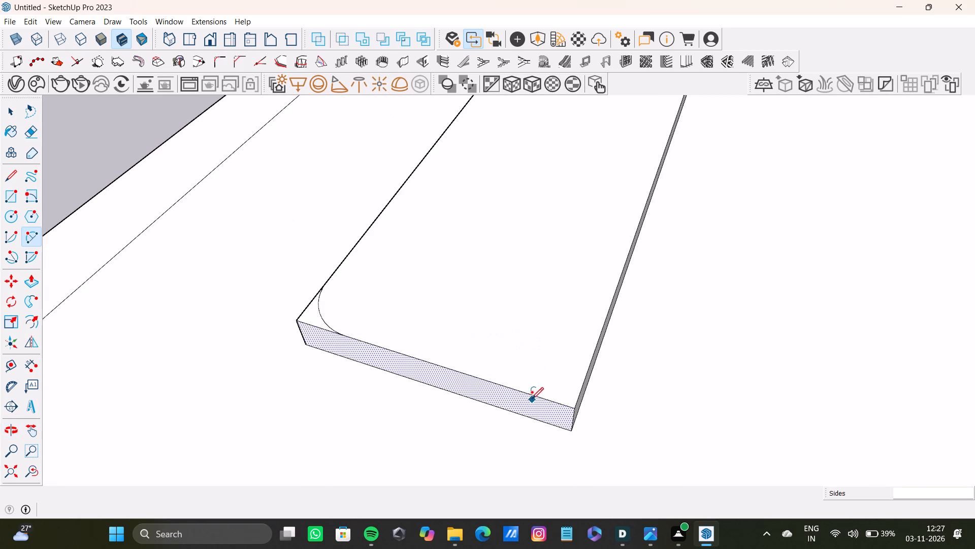
pyautogui.click(530, 391)
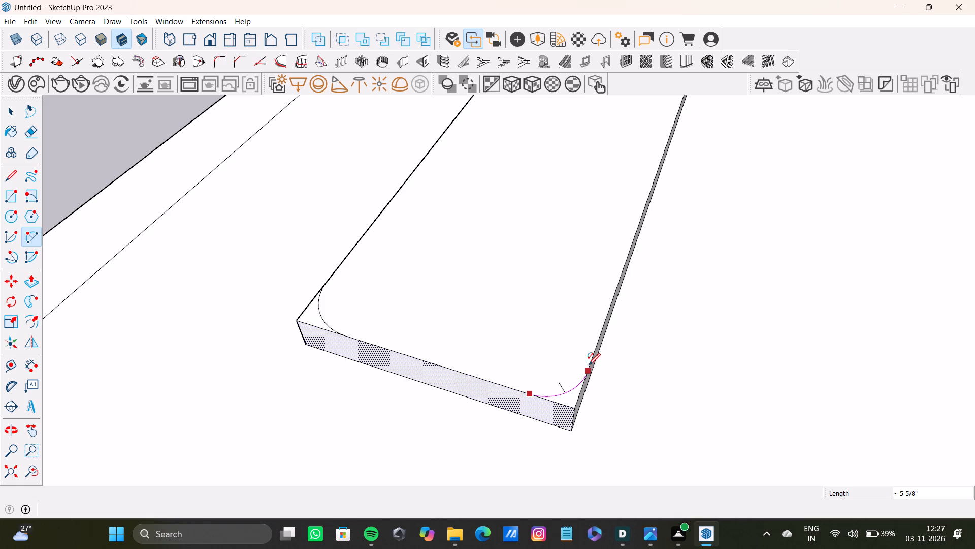
pyautogui.click(589, 365)
pyautogui.click(577, 392)
pyautogui.press('space')
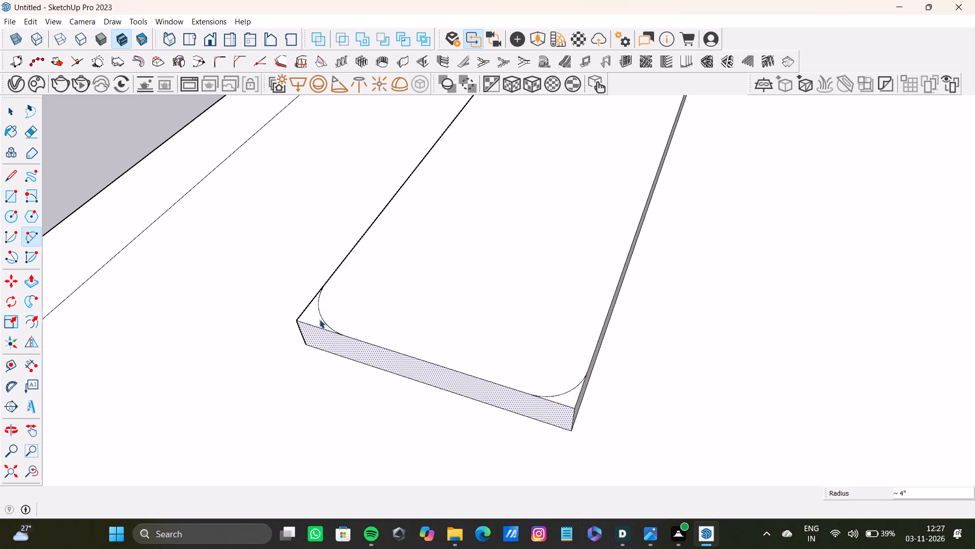
pyautogui.moveTo(561, 365); pyautogui.dragTo(677, 442, button='middle')
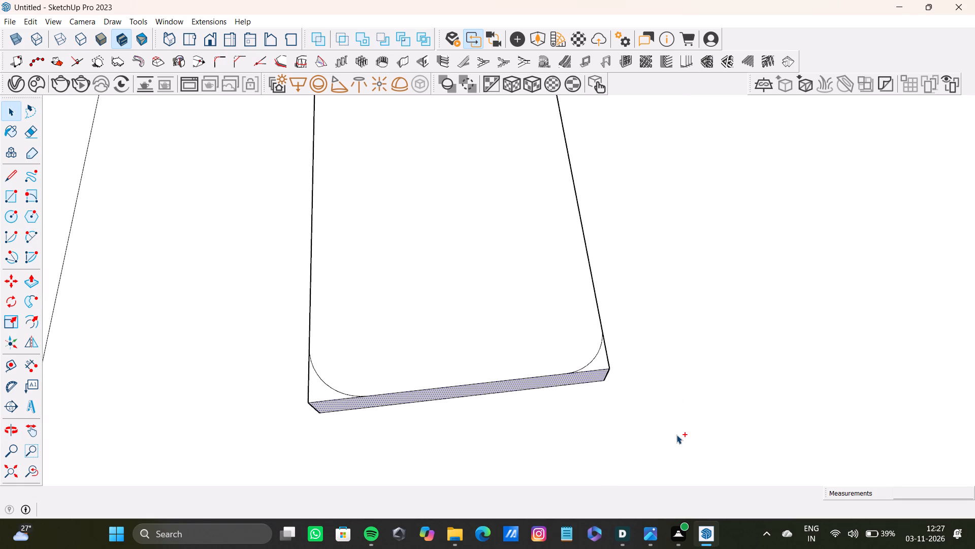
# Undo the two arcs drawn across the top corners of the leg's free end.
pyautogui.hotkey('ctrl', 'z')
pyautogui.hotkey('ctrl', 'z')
# Draw a 2 Point Arc with a bulge of about 1 1/8" across the leg's top corner on the red-axis side of its free end.
pyautogui.press('a')
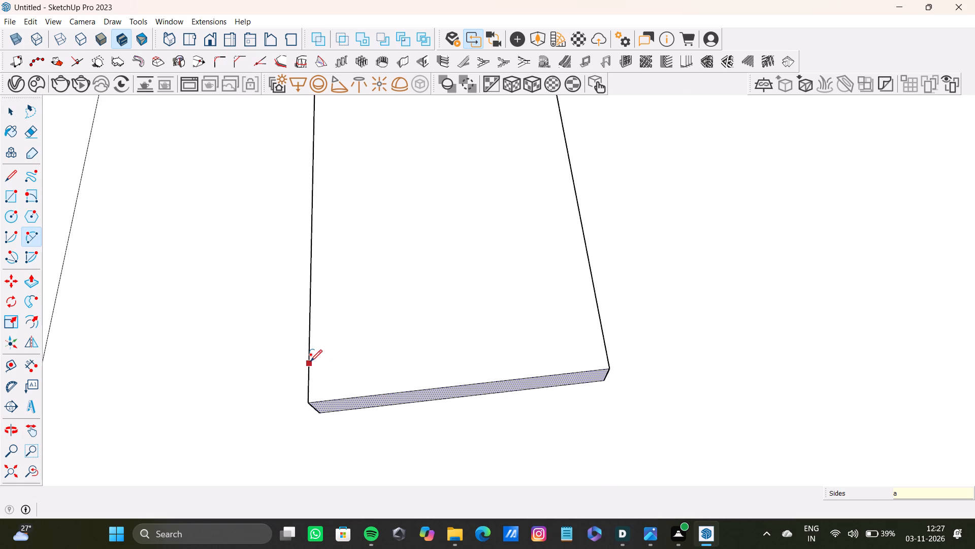
pyautogui.click(310, 354)
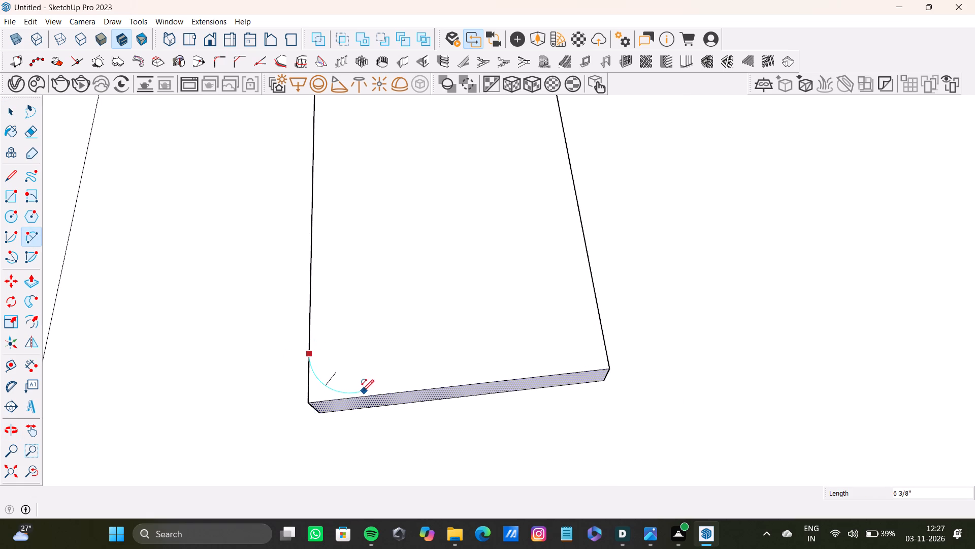
pyautogui.click(353, 396)
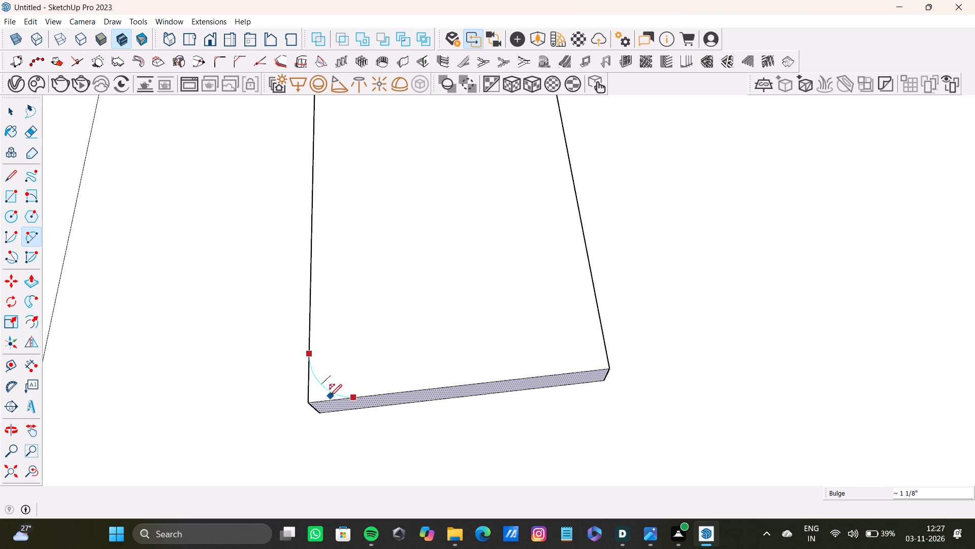
pyautogui.click(336, 392)
# Draw a matching 2 Point Arc, bulging outward, across the other top corner of the leg's free end.
pyautogui.moveTo(583, 384); pyautogui.dragTo(468, 398, button='middle')
pyautogui.scroll(-1, 467, 396)
pyautogui.scroll(3, 498, 384)
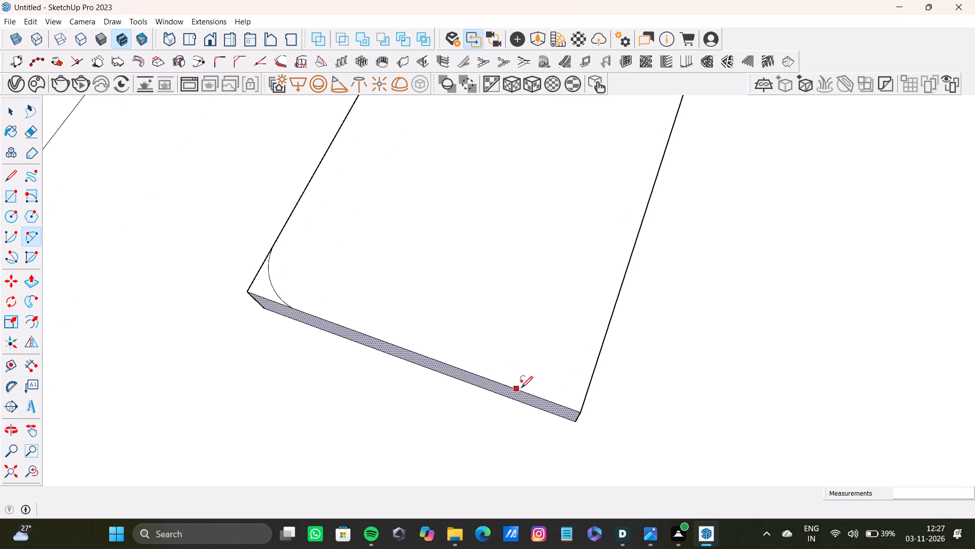
pyautogui.click(523, 391)
pyautogui.click(599, 351)
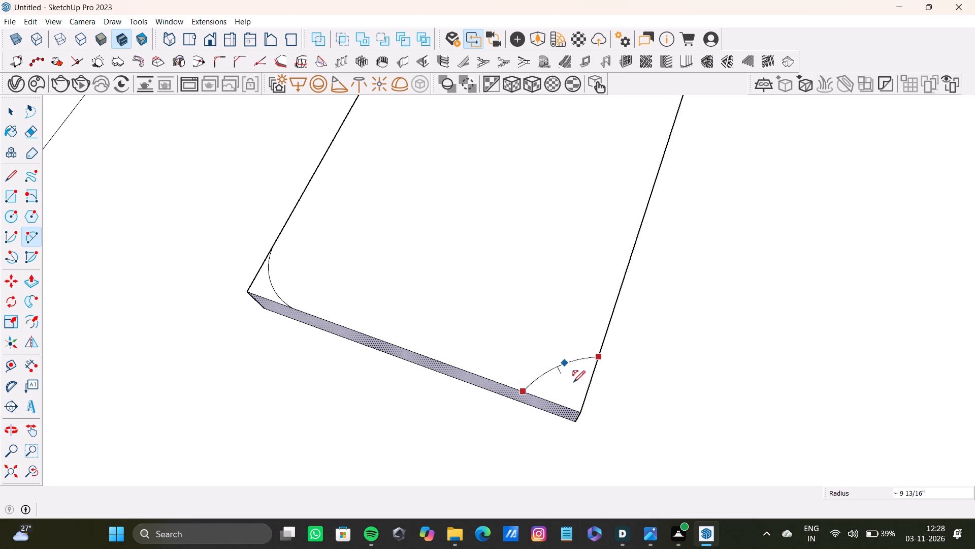
pyautogui.click(574, 388)
# Push/Pull both corner pieces outside the arcs down 3 11/16" to the floor, rounding the leg's free end.
pyautogui.press('space')
pyautogui.click(574, 403)
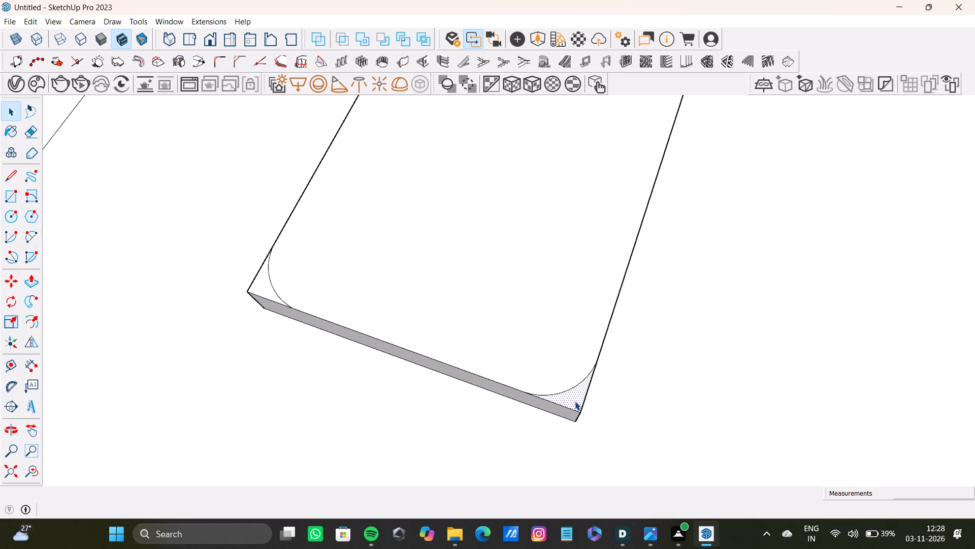
pyautogui.press('p')
pyautogui.moveTo(575, 401); pyautogui.dragTo(572, 423)
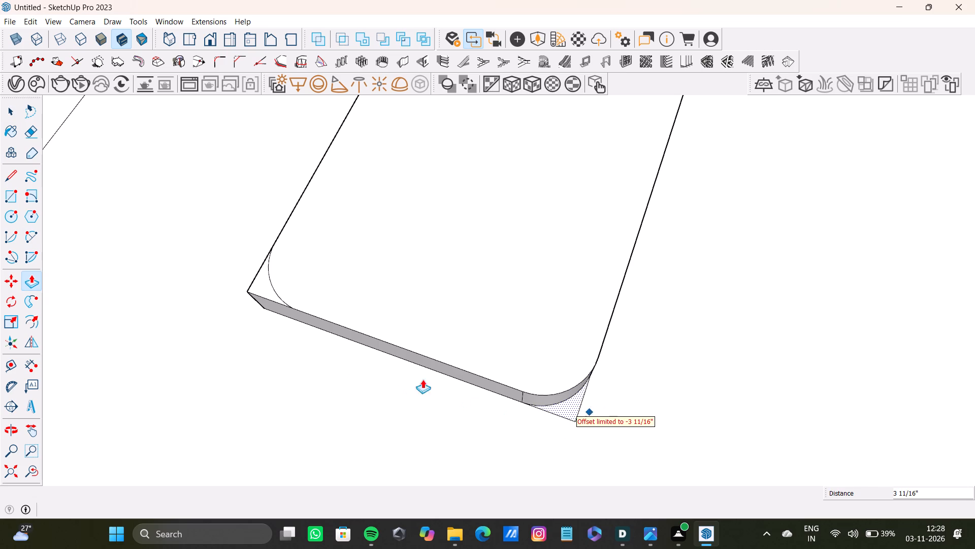
pyautogui.press('space')
pyautogui.click(267, 288)
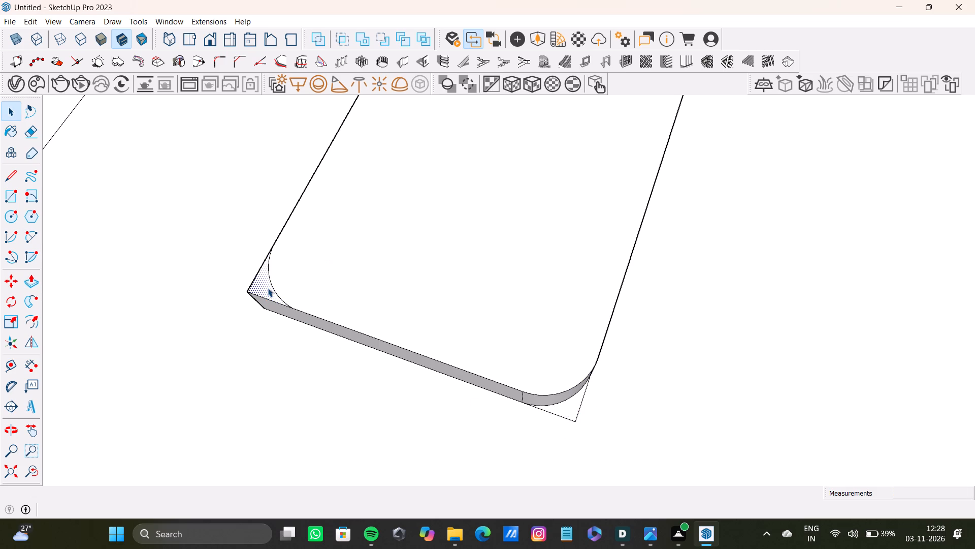
pyautogui.press('p')
pyautogui.moveTo(268, 288); pyautogui.dragTo(268, 322)
# Delete the leftover square-corner edges on the floor around both rounded corners of the leg.
pyautogui.scroll(-3, 381, 361)
pyautogui.moveTo(400, 387); pyautogui.dragTo(422, 345, button='middle')
pyautogui.scroll(4, 519, 396)
pyautogui.press('space')
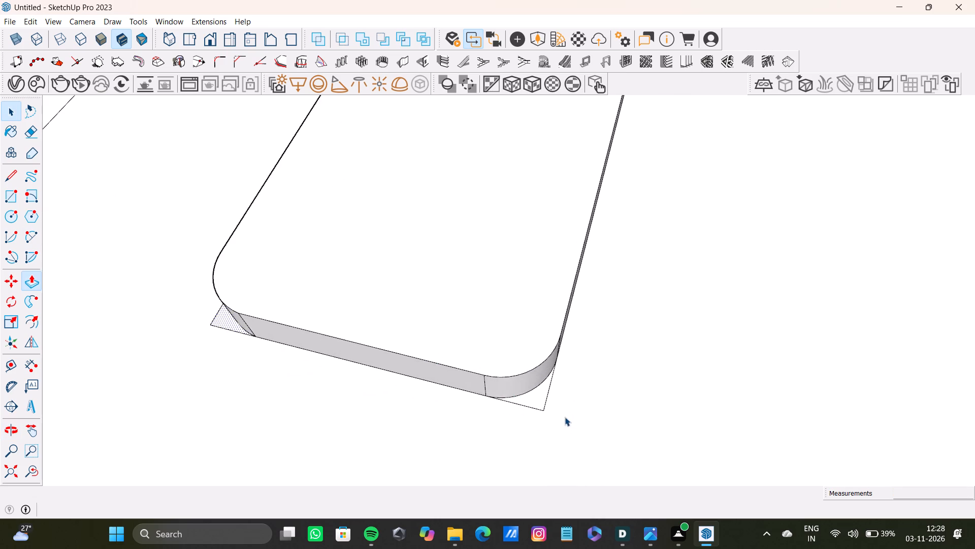
pyautogui.scroll(5, 565, 417)
pyautogui.click(516, 404)
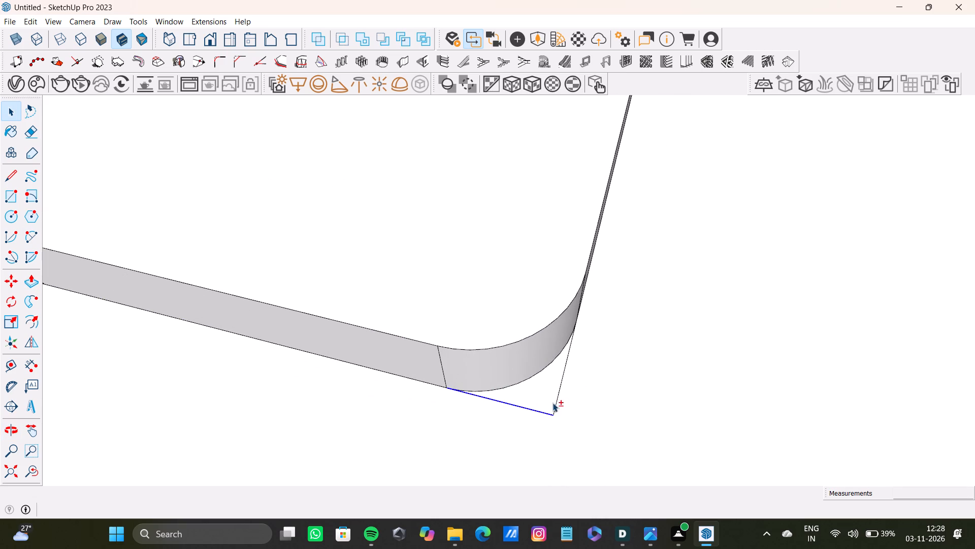
pyautogui.keyDown('shift'); pyautogui.click(554, 405); pyautogui.keyUp('shift')
pyautogui.keyDown('shift'); pyautogui.scroll(-8, 329, 351); pyautogui.keyUp('shift')
pyautogui.keyDown('shift'); pyautogui.moveTo(311, 344); pyautogui.dragTo(567, 377, button='middle'); pyautogui.keyUp('shift')
pyautogui.keyDown('shift'); pyautogui.scroll(6, 318, 314); pyautogui.keyUp('shift')
pyautogui.moveTo(426, 343); pyautogui.dragTo(468, 346, button='middle')
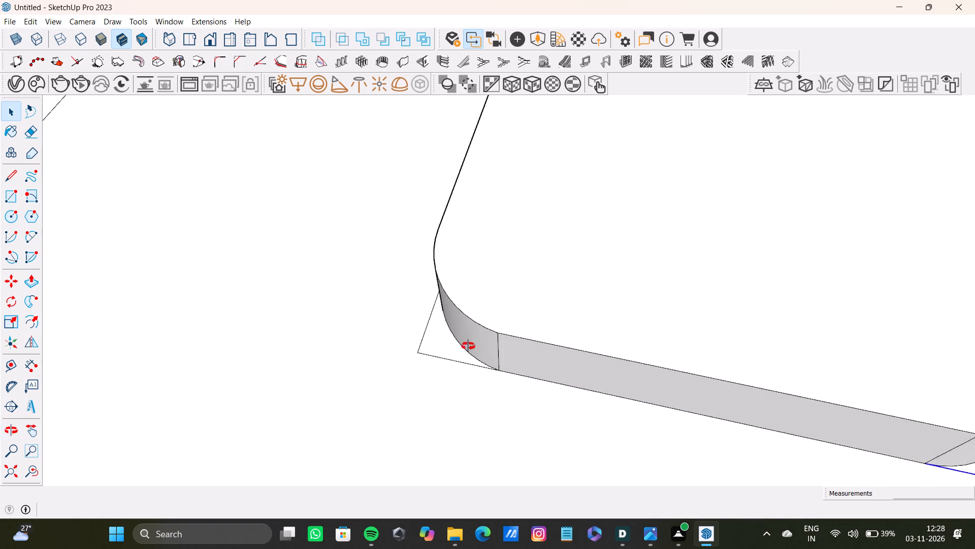
pyautogui.moveTo(468, 346); pyautogui.dragTo(474, 346, button='middle')
pyautogui.keyDown('shift'); pyautogui.scroll(8, 397, 338); pyautogui.keyUp('shift')
pyautogui.keyDown('shift'); pyautogui.click(441, 350); pyautogui.keyUp('shift')
pyautogui.keyDown('shift'); pyautogui.click(469, 400); pyautogui.keyUp('shift')
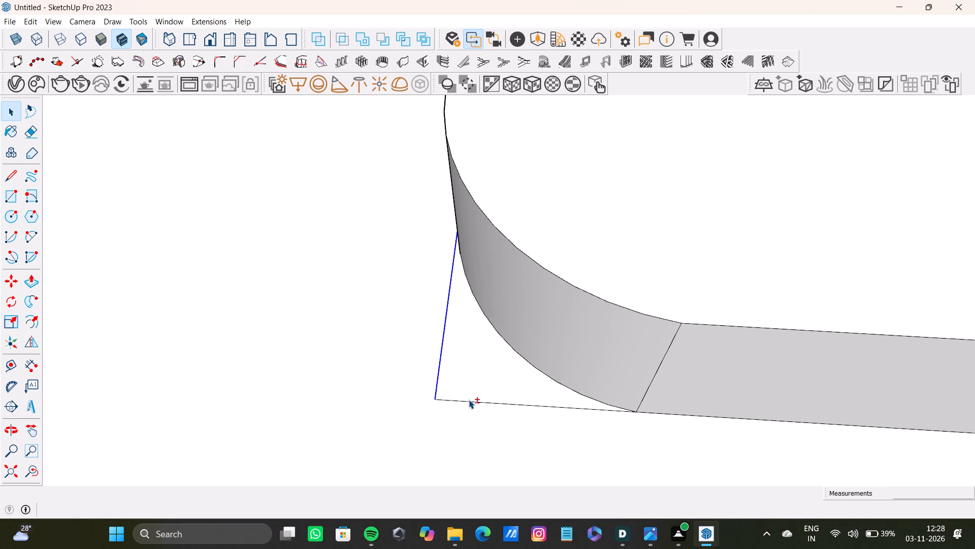
pyautogui.keyDown('shift'); pyautogui.click(473, 387); pyautogui.keyUp('shift')
pyautogui.keyDown('shift'); pyautogui.click(476, 403); pyautogui.keyUp('shift')
pyautogui.hotkey('shift', 'Delete')
# Draw a 2 Point Arc across the room-facing top corner at the free end of the 3' deep strip.
pyautogui.scroll(-13, 486, 396)
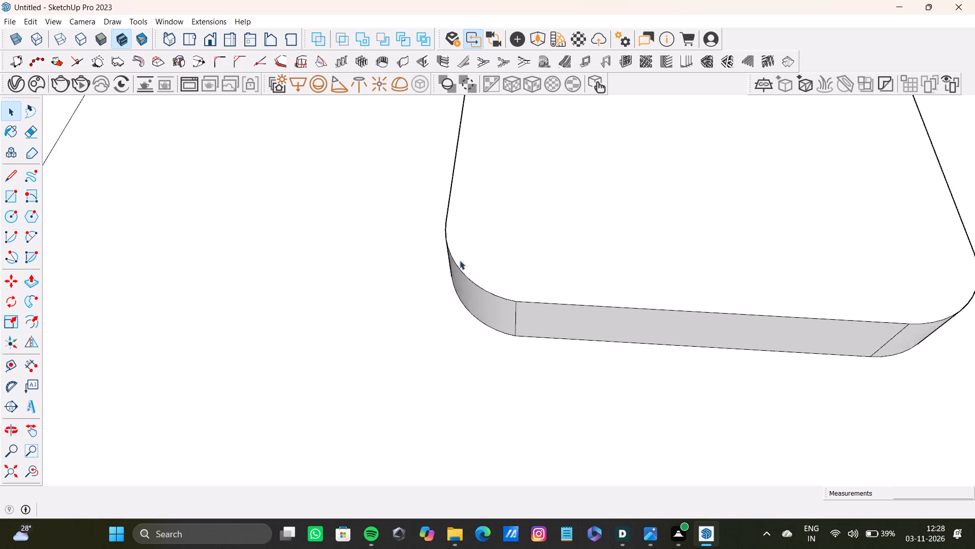
pyautogui.scroll(-11, 460, 260)
pyautogui.keyDown('shift'); pyautogui.moveTo(686, 307); pyautogui.dragTo(433, 343, button='middle'); pyautogui.keyUp('shift')
pyautogui.scroll(-9, 445, 340)
pyautogui.moveTo(472, 334); pyautogui.dragTo(521, 254, button='middle')
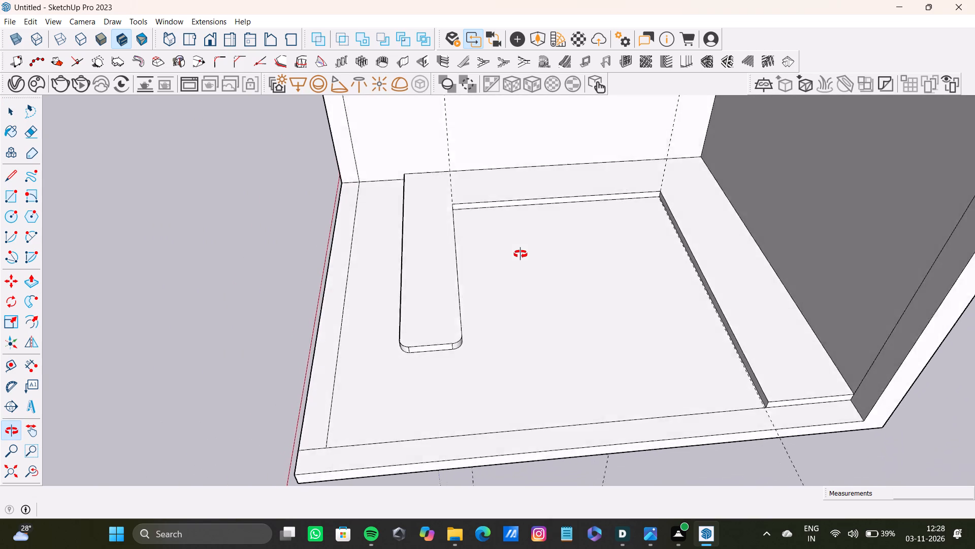
pyautogui.moveTo(521, 254); pyautogui.dragTo(354, 219, button='middle')
pyautogui.scroll(4, 562, 369)
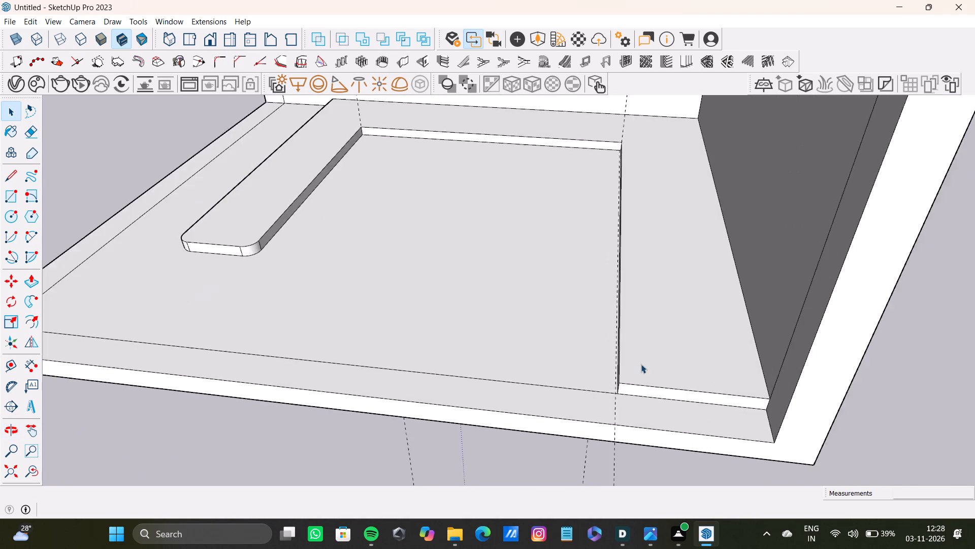
pyautogui.scroll(3, 641, 364)
pyautogui.press('a')
pyautogui.scroll(7, 616, 370)
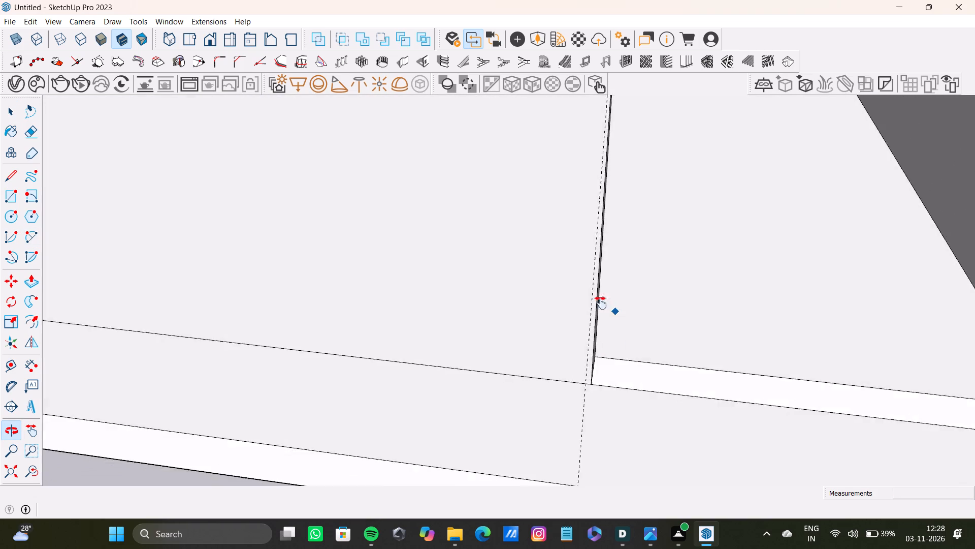
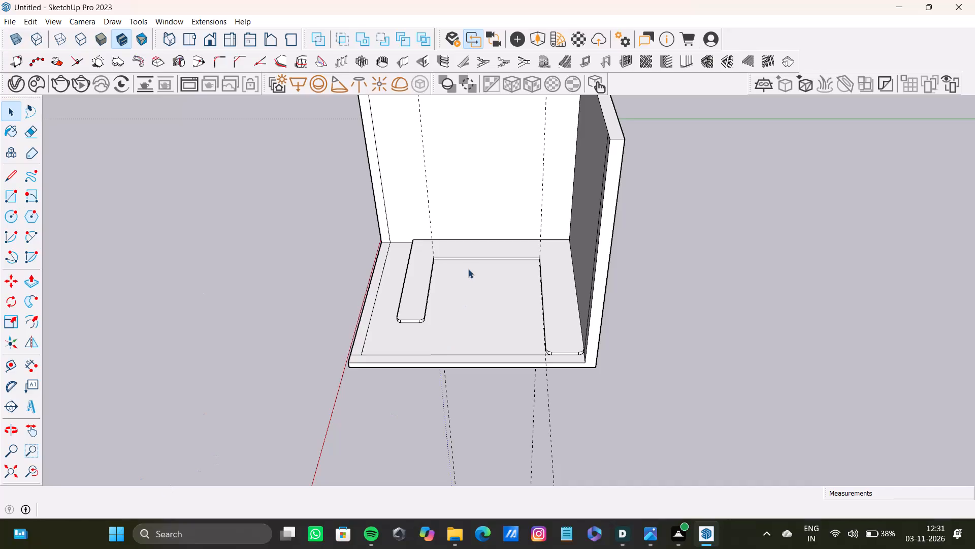
# Select the U-shaped base's top face, inner and outer side faces and rounded end faces, and make them a group.
pyautogui.scroll(-3, 466, 269)
pyautogui.scroll(4, 413, 274)
pyautogui.scroll(-5, 462, 242)
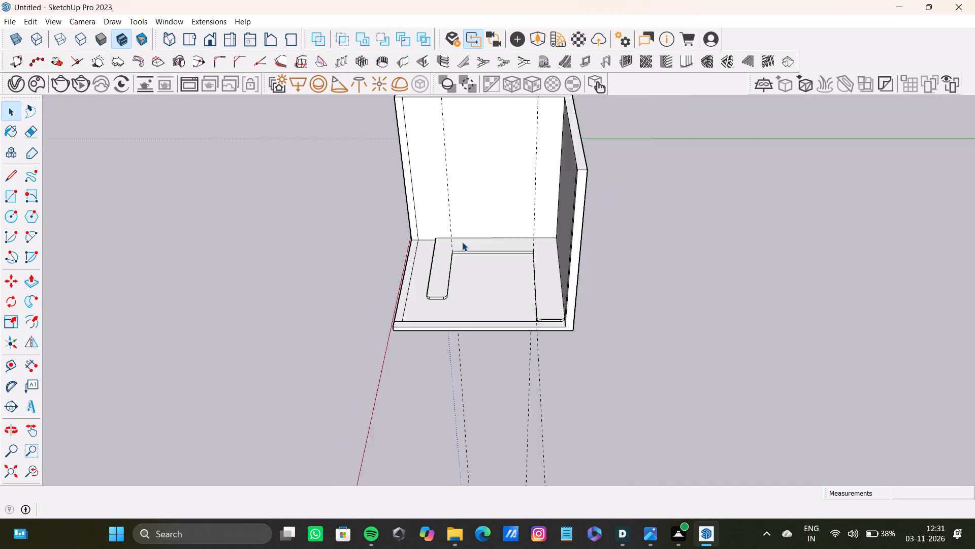
pyautogui.moveTo(462, 242); pyautogui.dragTo(570, 291, button='middle')
pyautogui.scroll(9, 515, 289)
pyautogui.keyDown('shift'); pyautogui.doubleClick(441, 306); pyautogui.keyUp('shift')
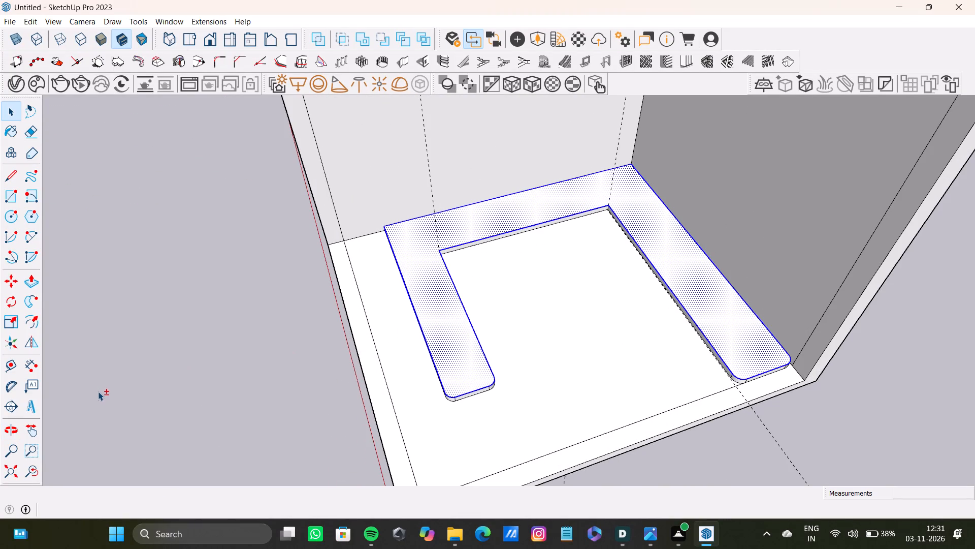
pyautogui.scroll(4, 196, 409)
pyautogui.scroll(-6, 211, 378)
pyautogui.moveTo(369, 381); pyautogui.dragTo(434, 303, button='middle')
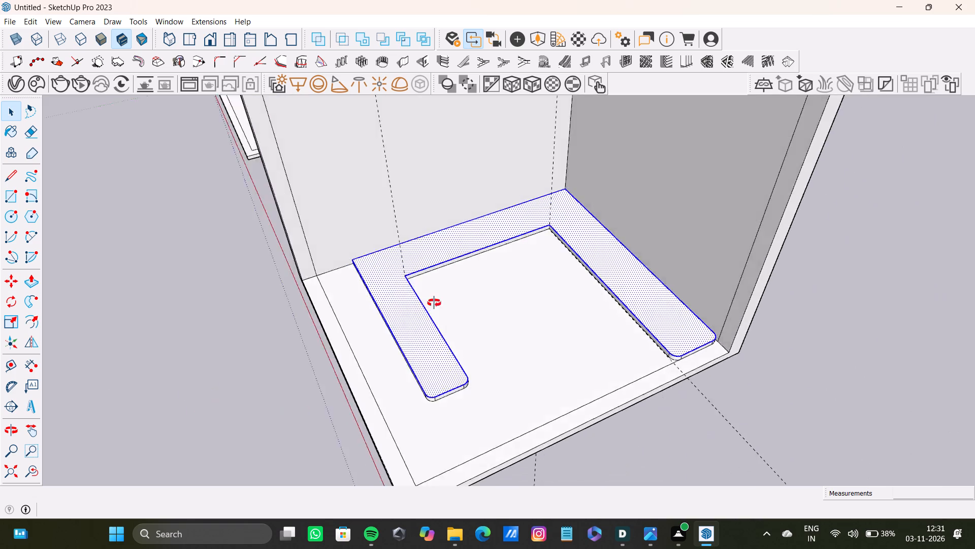
pyautogui.moveTo(434, 303); pyautogui.dragTo(430, 247, button='middle')
pyautogui.scroll(12, 439, 307)
pyautogui.keyDown('shift'); pyautogui.doubleClick(400, 308); pyautogui.keyUp('shift')
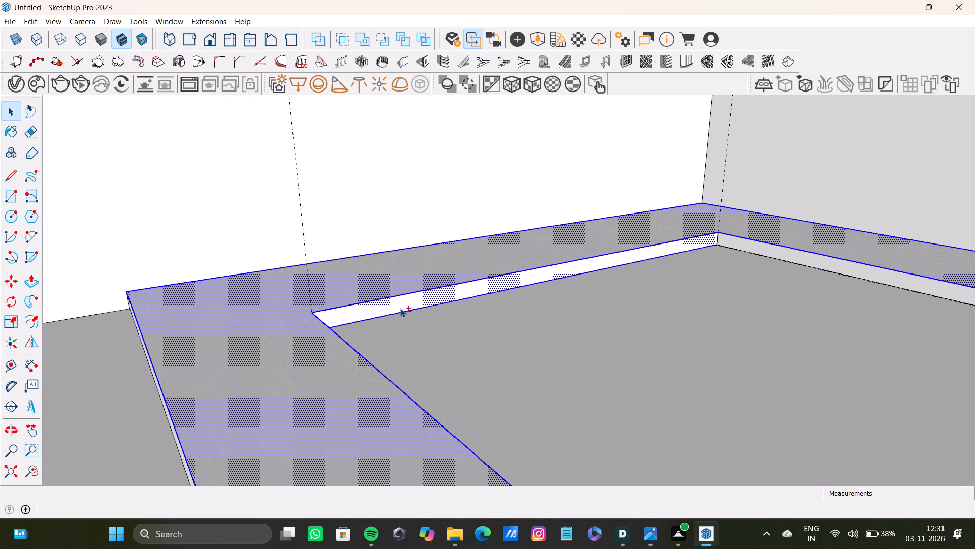
pyautogui.keyDown('shift'); pyautogui.scroll(-4, 401, 310); pyautogui.keyUp('shift')
pyautogui.keyDown('shift'); pyautogui.moveTo(513, 327); pyautogui.dragTo(400, 367, button='middle'); pyautogui.keyUp('shift')
pyautogui.keyDown('shift'); pyautogui.scroll(7, 694, 304); pyautogui.keyUp('shift')
pyautogui.keyDown('shift'); pyautogui.doubleClick(675, 359); pyautogui.keyUp('shift')
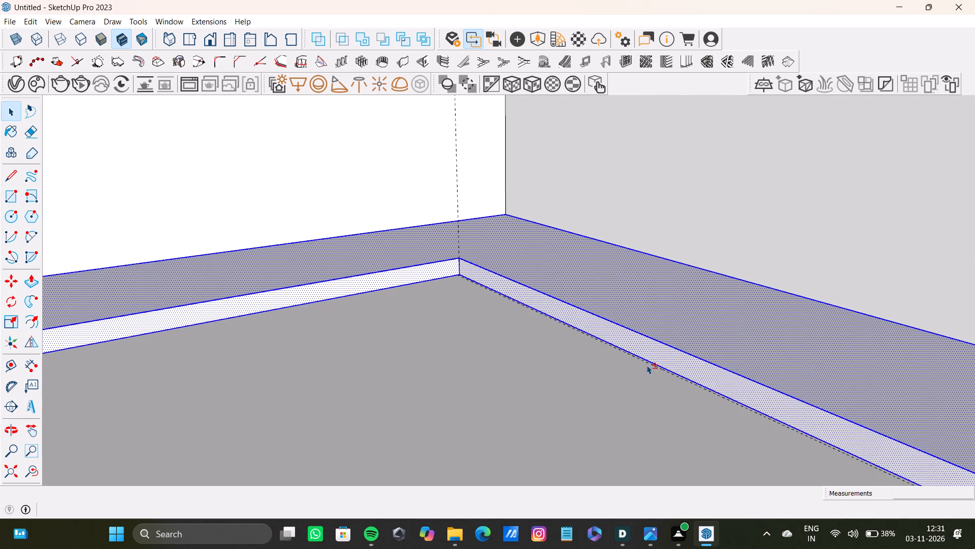
pyautogui.keyDown('shift'); pyautogui.scroll(-13, 590, 369); pyautogui.keyUp('shift')
pyautogui.keyDown('shift'); pyautogui.moveTo(567, 346); pyautogui.dragTo(545, 240, button='middle'); pyautogui.keyUp('shift')
pyautogui.keyDown('shift'); pyautogui.scroll(-5, 541, 238); pyautogui.keyUp('shift')
pyautogui.keyDown('shift'); pyautogui.scroll(13, 700, 315); pyautogui.keyUp('shift')
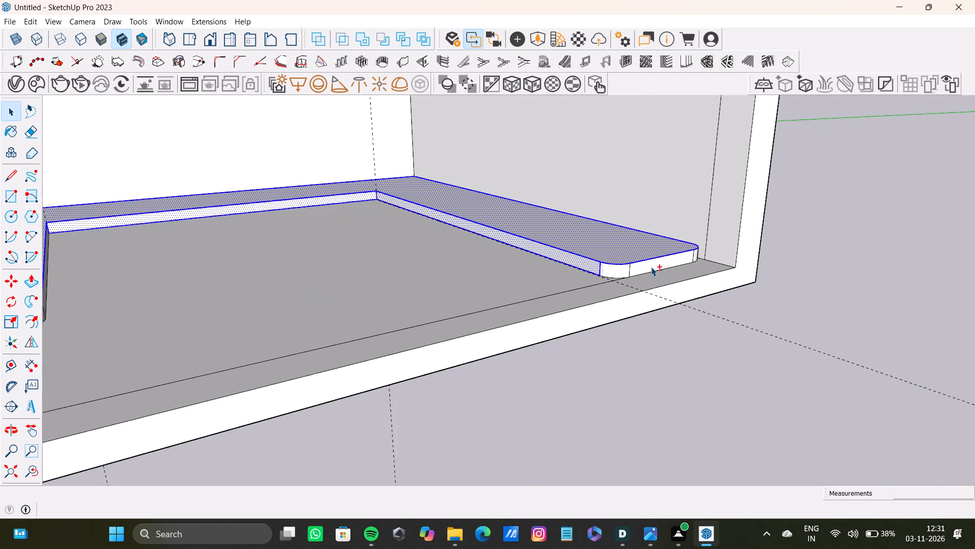
pyautogui.keyDown('shift'); pyautogui.scroll(3, 651, 267); pyautogui.keyUp('shift')
pyautogui.keyDown('shift'); pyautogui.doubleClick(651, 266); pyautogui.keyUp('shift')
pyautogui.keyDown('shift'); pyautogui.doubleClick(588, 276); pyautogui.keyUp('shift')
pyautogui.moveTo(588, 276); pyautogui.dragTo(529, 281, button='middle')
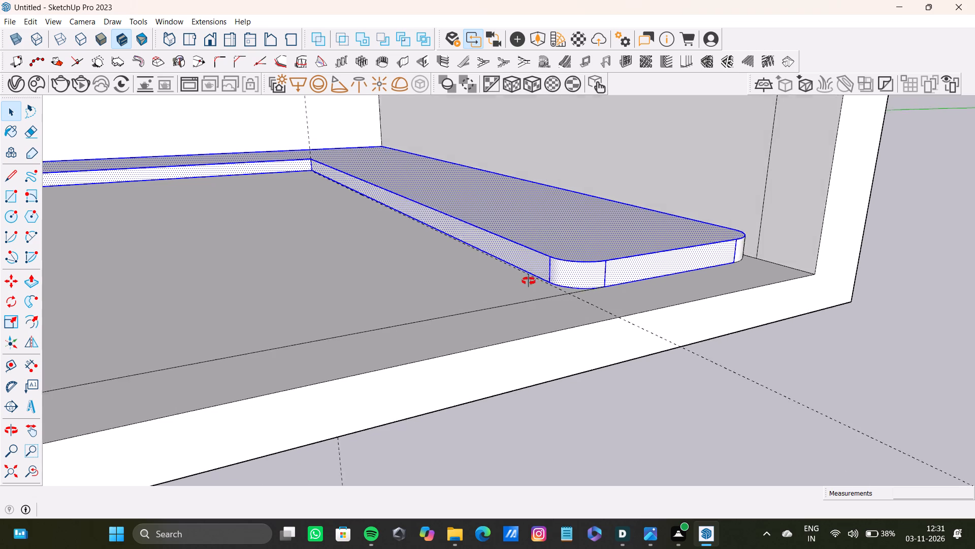
pyautogui.moveTo(529, 281); pyautogui.dragTo(475, 291, button='middle')
pyautogui.scroll(3, 777, 300)
pyautogui.keyDown('shift'); pyautogui.doubleClick(759, 270); pyautogui.keyUp('shift')
pyautogui.keyDown('shift'); pyautogui.scroll(-8, 525, 291); pyautogui.keyUp('shift')
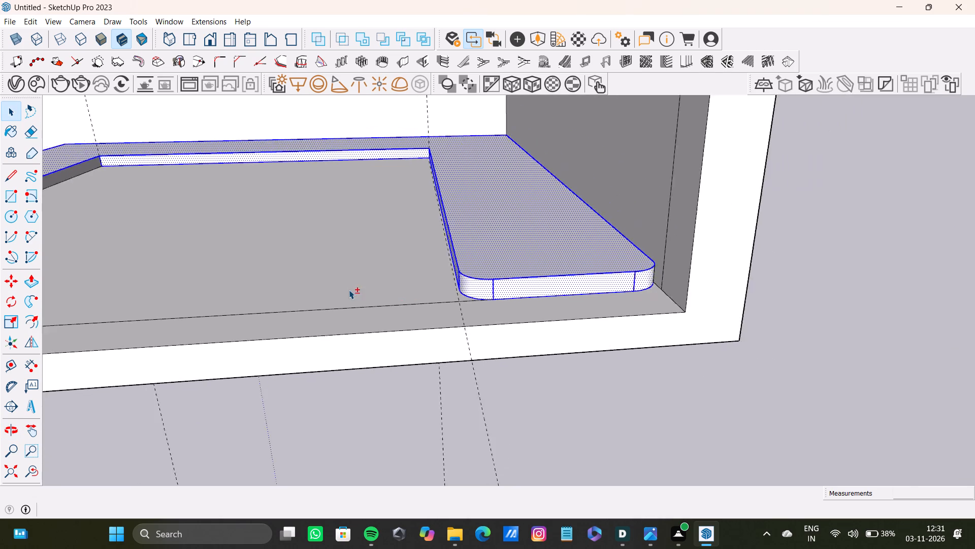
pyautogui.keyDown('shift'); pyautogui.scroll(-3, 349, 290); pyautogui.keyUp('shift')
pyautogui.keyDown('shift'); pyautogui.moveTo(298, 284); pyautogui.dragTo(505, 315, button='middle'); pyautogui.keyUp('shift')
pyautogui.scroll(9, 343, 279)
pyautogui.keyDown('shift'); pyautogui.doubleClick(382, 282); pyautogui.keyUp('shift')
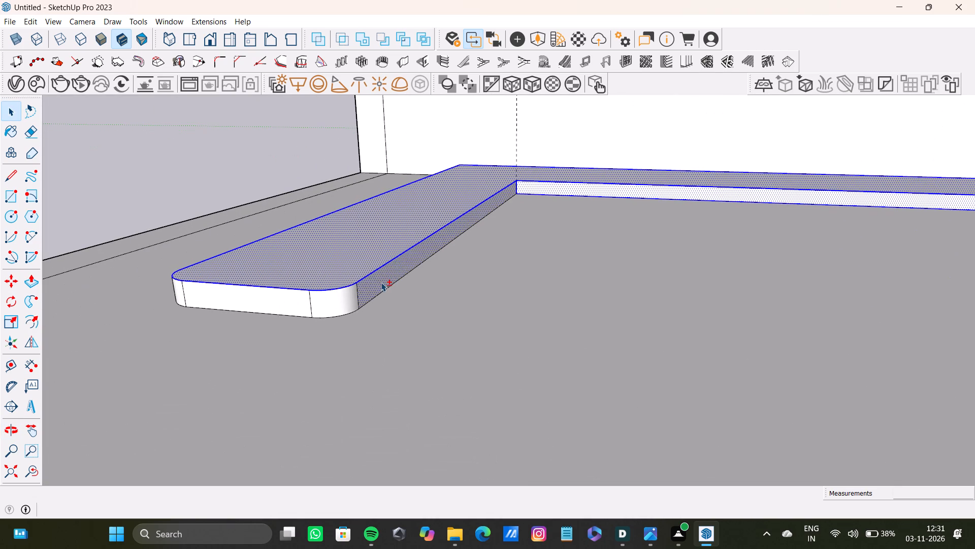
pyautogui.keyDown('shift'); pyautogui.doubleClick(331, 302); pyautogui.keyUp('shift')
pyautogui.keyDown('shift'); pyautogui.doubleClick(290, 299); pyautogui.keyUp('shift')
pyautogui.scroll(-4, 290, 299)
pyautogui.moveTo(290, 299); pyautogui.dragTo(665, 334, button='middle')
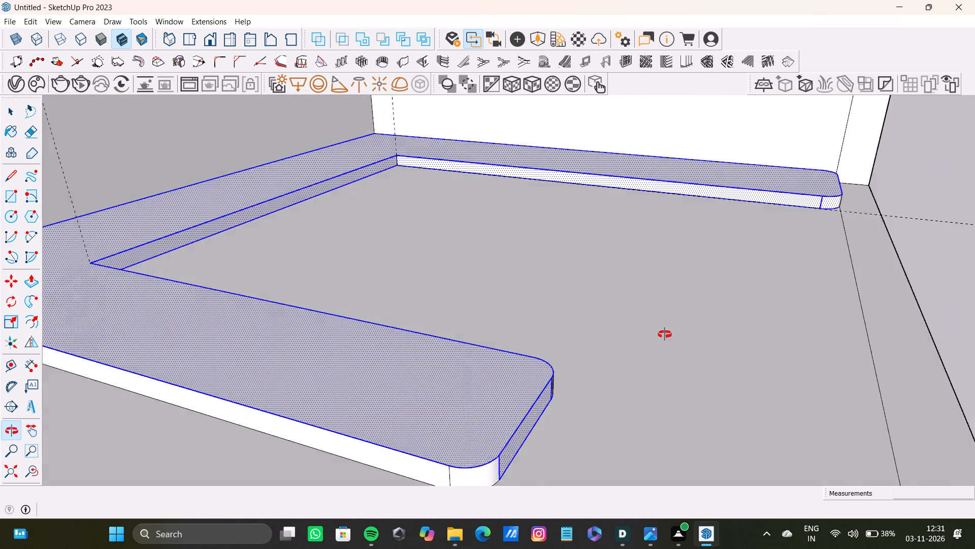
pyautogui.moveTo(665, 334); pyautogui.dragTo(668, 334, button='middle')
pyautogui.keyDown('shift'); pyautogui.scroll(-1, 567, 406); pyautogui.keyUp('shift')
pyautogui.keyDown('shift'); pyautogui.moveTo(568, 399); pyautogui.dragTo(590, 302, button='middle'); pyautogui.keyUp('shift')
pyautogui.keyDown('shift'); pyautogui.scroll(2, 572, 339); pyautogui.keyUp('shift')
pyautogui.keyDown('shift'); pyautogui.doubleClick(552, 369); pyautogui.keyUp('shift')
pyautogui.keyDown('shift'); pyautogui.doubleClick(484, 360); pyautogui.keyUp('shift')
pyautogui.keyDown('shift'); pyautogui.scroll(-3, 484, 356); pyautogui.keyUp('shift')
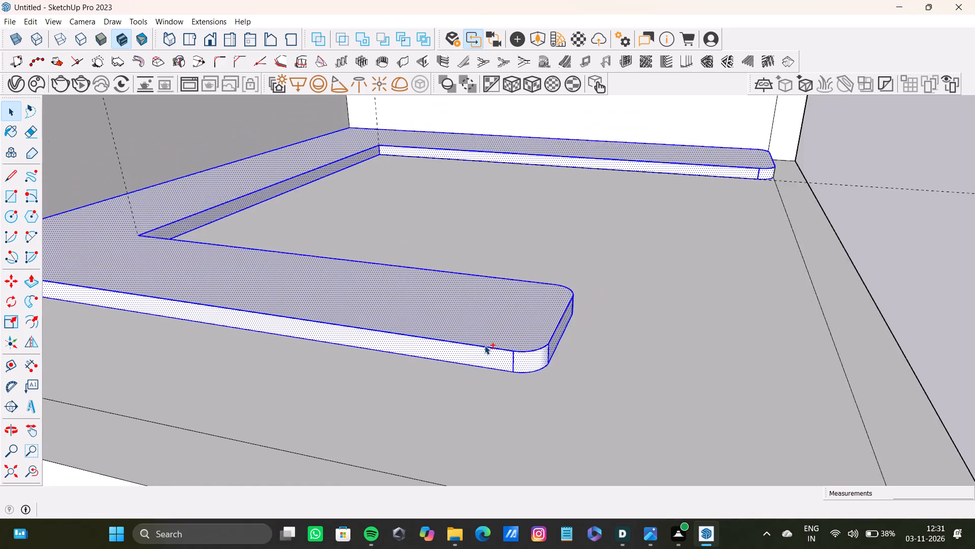
pyautogui.keyDown('shift'); pyautogui.scroll(-7, 484, 345); pyautogui.keyUp('shift')
pyautogui.moveTo(484, 342); pyautogui.dragTo(472, 380, button='middle')
pyautogui.rightClick(470, 365)
pyautogui.click(574, 199)
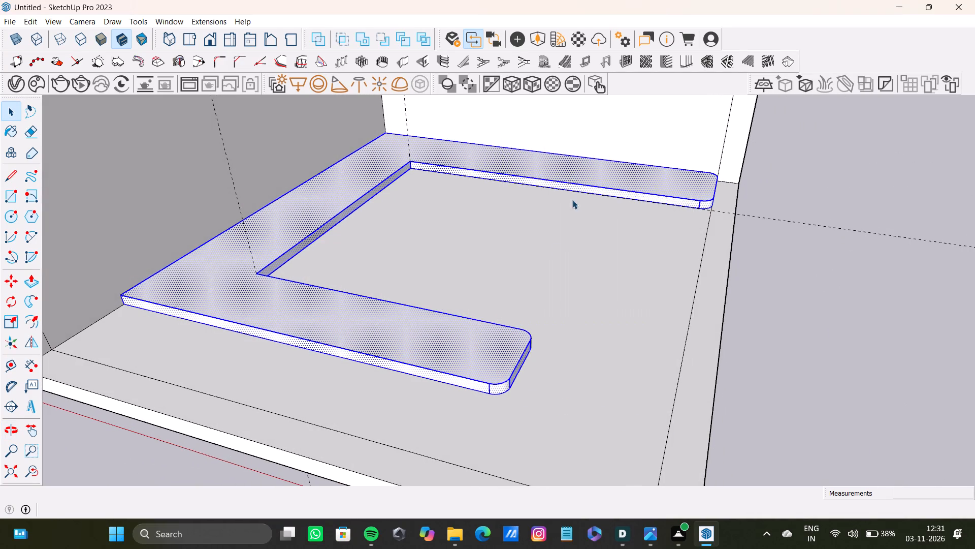
pyautogui.scroll(-9, 550, 352)
pyautogui.moveTo(562, 346); pyautogui.dragTo(477, 384, button='middle')
pyautogui.click(834, 273)
pyautogui.press('space')
# Examine the grouped U-shaped base in the second room against the finished furnished room beside it.
pyautogui.scroll(-4, 494, 232)
pyautogui.moveTo(521, 277); pyautogui.dragTo(445, 295, button='middle')
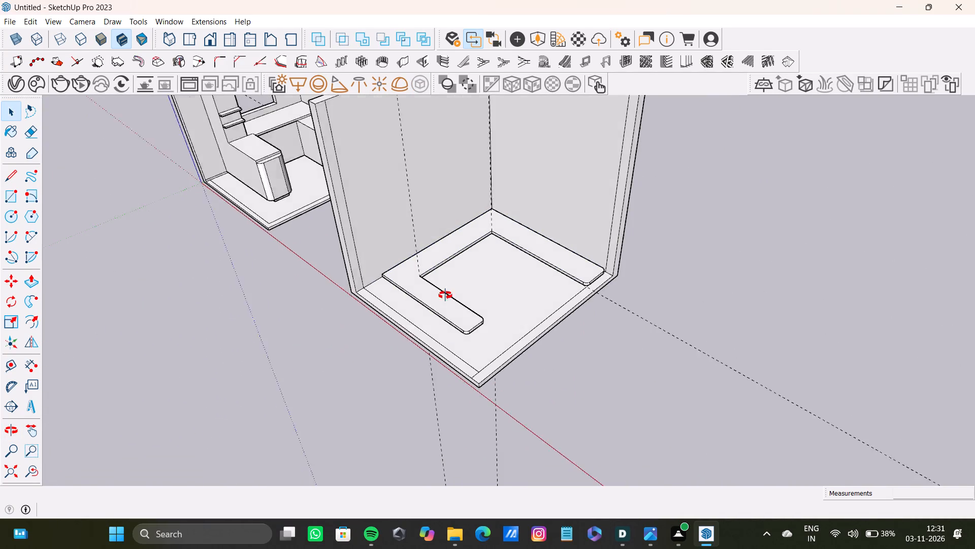
pyautogui.moveTo(445, 295); pyautogui.dragTo(439, 300, button='middle')
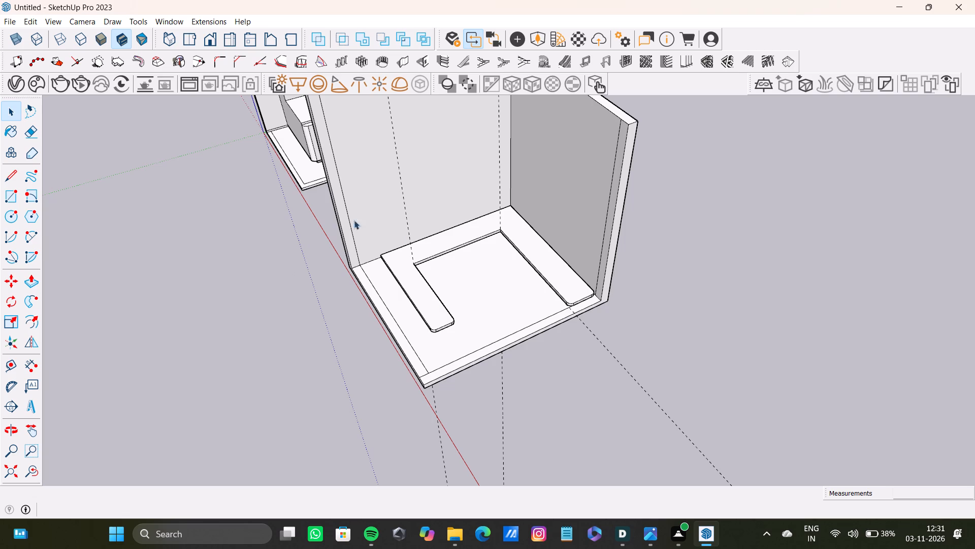
pyautogui.scroll(-20, 417, 219)
pyautogui.scroll(-1, 417, 219)
pyautogui.moveTo(464, 292); pyautogui.dragTo(361, 348, button='middle')
pyautogui.scroll(-5, 394, 318)
pyautogui.scroll(4, 399, 314)
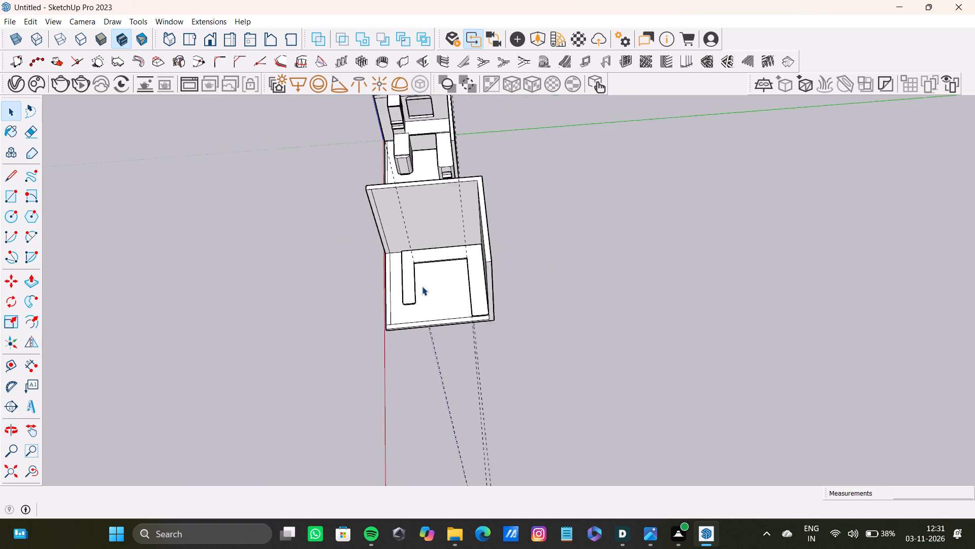
pyautogui.scroll(9, 422, 286)
pyautogui.moveTo(429, 284); pyautogui.dragTo(580, 322, button='middle')
pyautogui.scroll(-6, 551, 327)
pyautogui.keyDown('shift'); pyautogui.moveTo(509, 337); pyautogui.dragTo(603, 272, button='middle'); pyautogui.keyUp('shift')
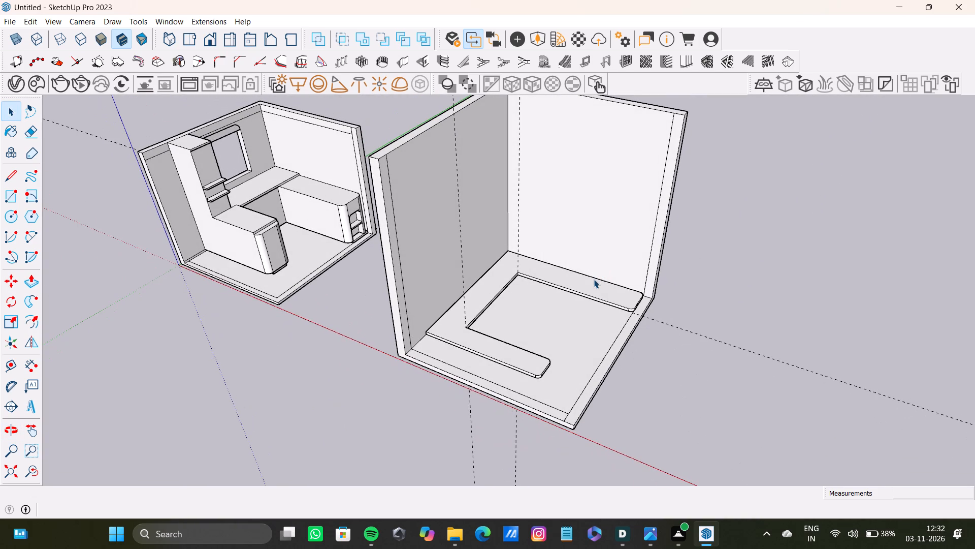
pyautogui.scroll(10, 471, 300)
pyautogui.scroll(-8, 494, 279)
pyautogui.moveTo(494, 286); pyautogui.dragTo(485, 236, button='middle')
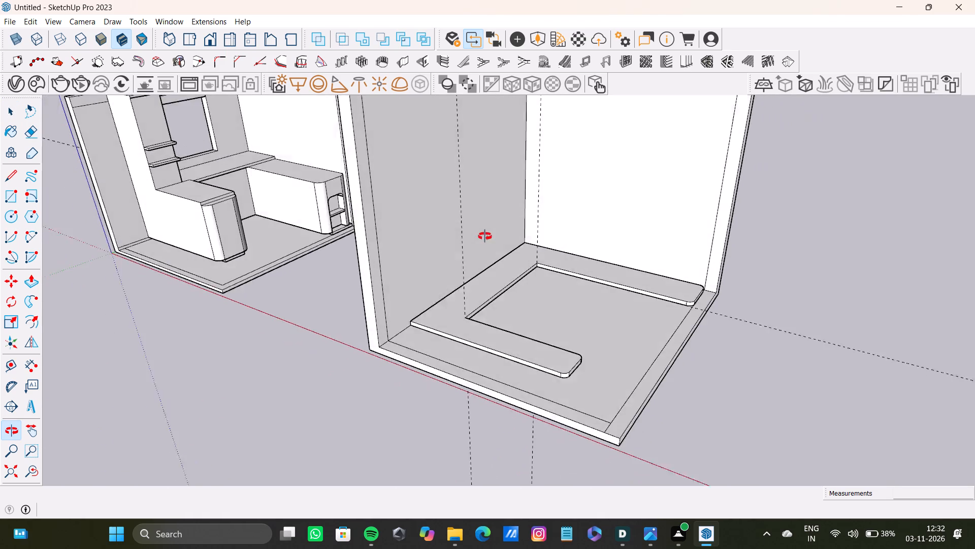
pyautogui.moveTo(485, 236); pyautogui.dragTo(409, 278, button='middle')
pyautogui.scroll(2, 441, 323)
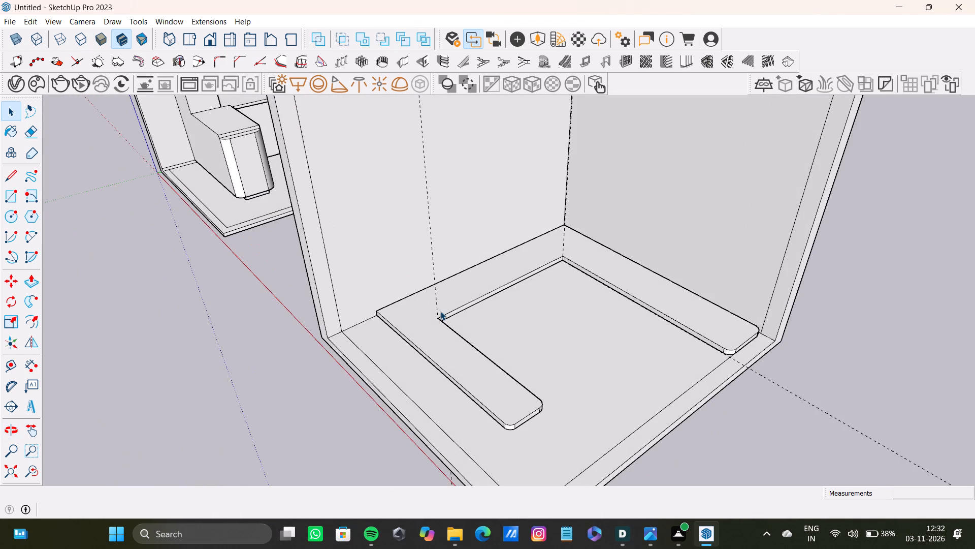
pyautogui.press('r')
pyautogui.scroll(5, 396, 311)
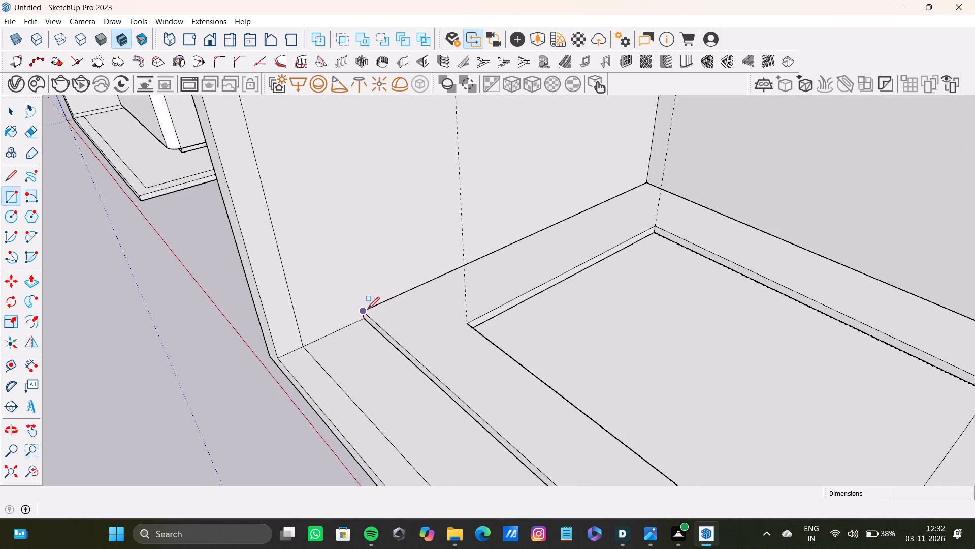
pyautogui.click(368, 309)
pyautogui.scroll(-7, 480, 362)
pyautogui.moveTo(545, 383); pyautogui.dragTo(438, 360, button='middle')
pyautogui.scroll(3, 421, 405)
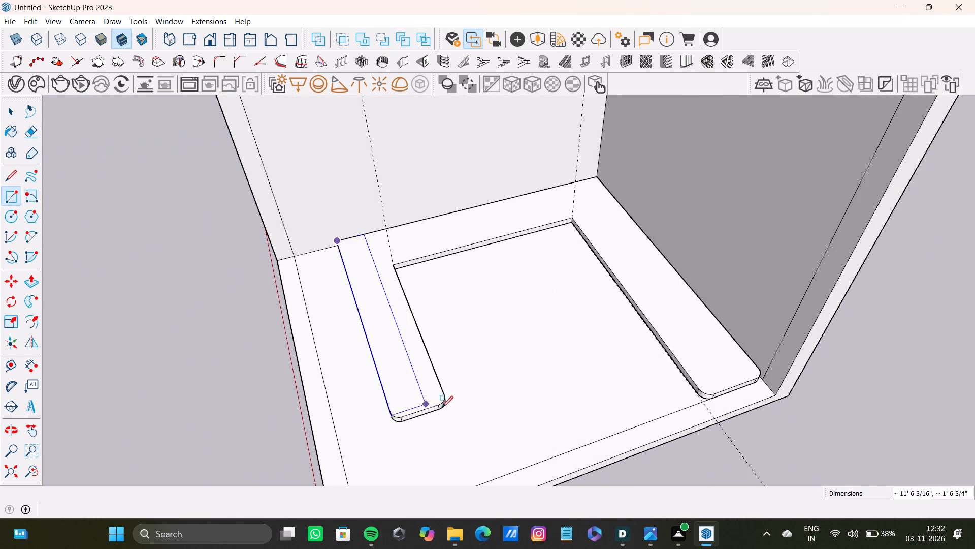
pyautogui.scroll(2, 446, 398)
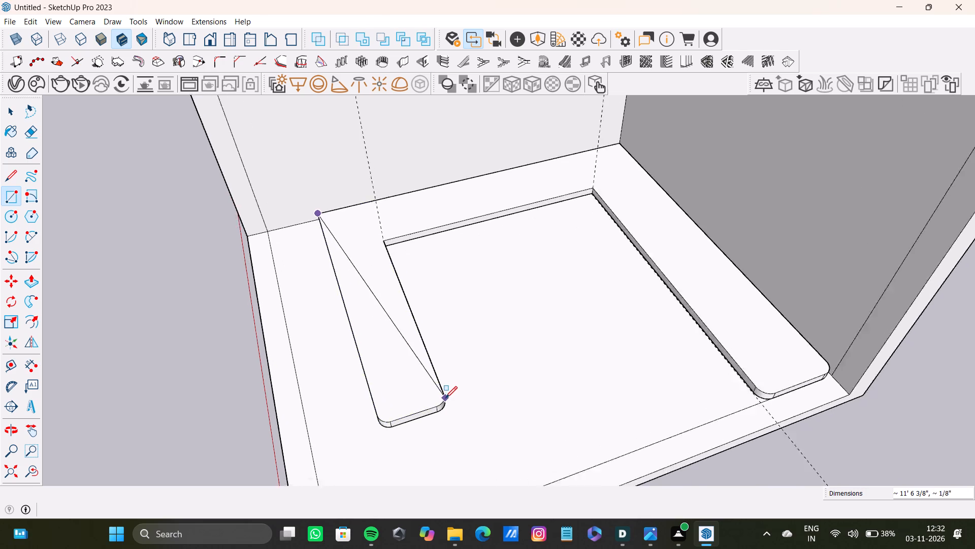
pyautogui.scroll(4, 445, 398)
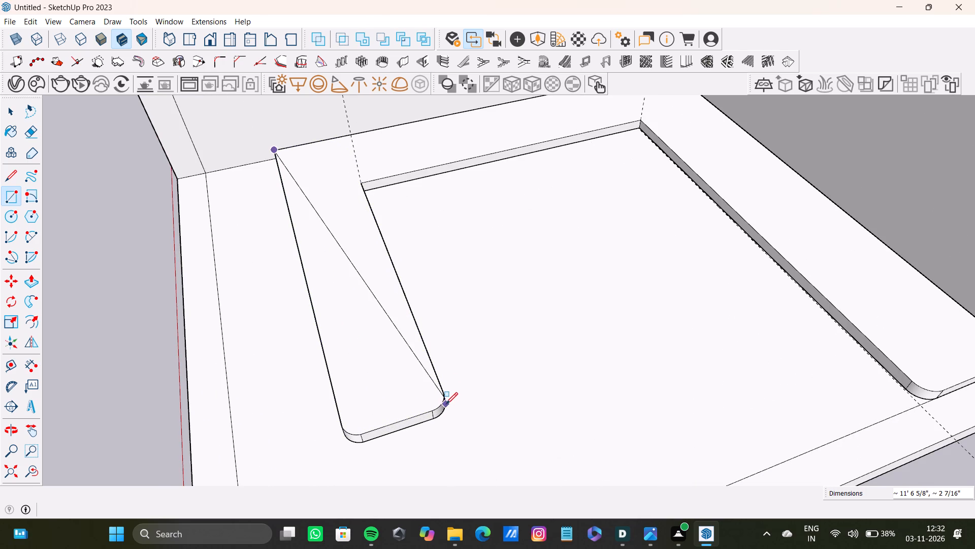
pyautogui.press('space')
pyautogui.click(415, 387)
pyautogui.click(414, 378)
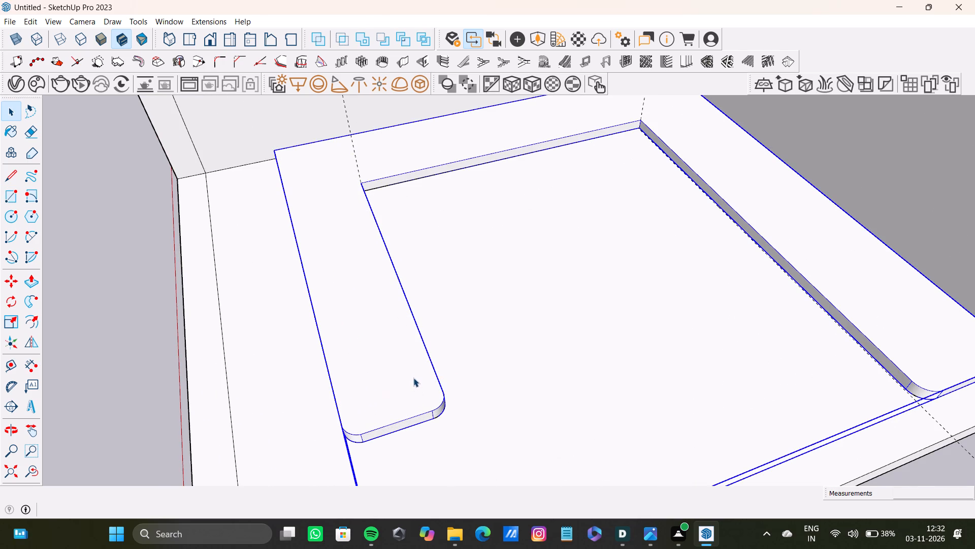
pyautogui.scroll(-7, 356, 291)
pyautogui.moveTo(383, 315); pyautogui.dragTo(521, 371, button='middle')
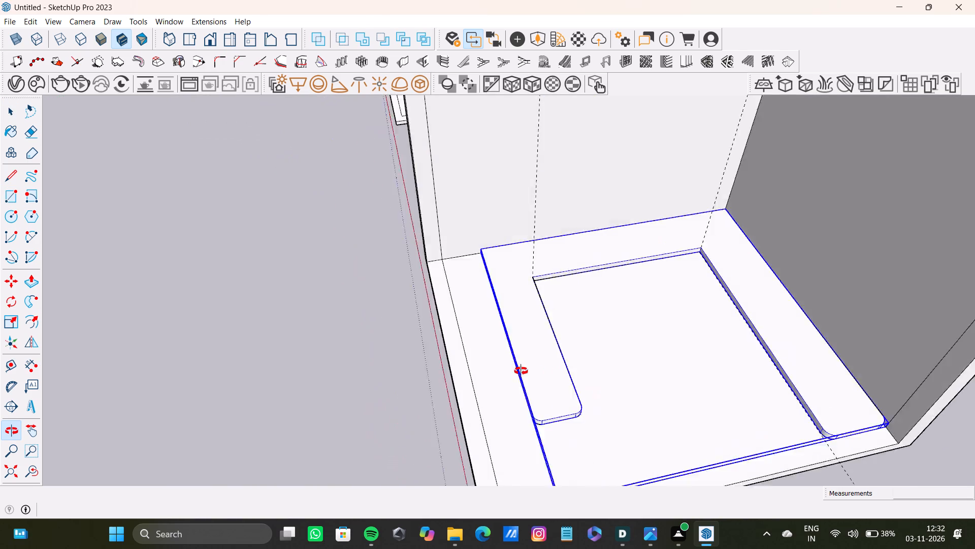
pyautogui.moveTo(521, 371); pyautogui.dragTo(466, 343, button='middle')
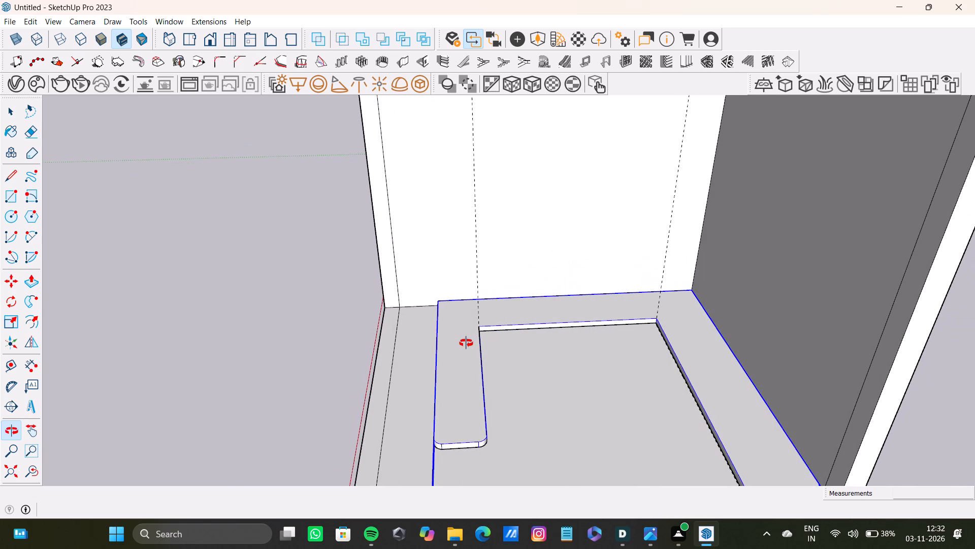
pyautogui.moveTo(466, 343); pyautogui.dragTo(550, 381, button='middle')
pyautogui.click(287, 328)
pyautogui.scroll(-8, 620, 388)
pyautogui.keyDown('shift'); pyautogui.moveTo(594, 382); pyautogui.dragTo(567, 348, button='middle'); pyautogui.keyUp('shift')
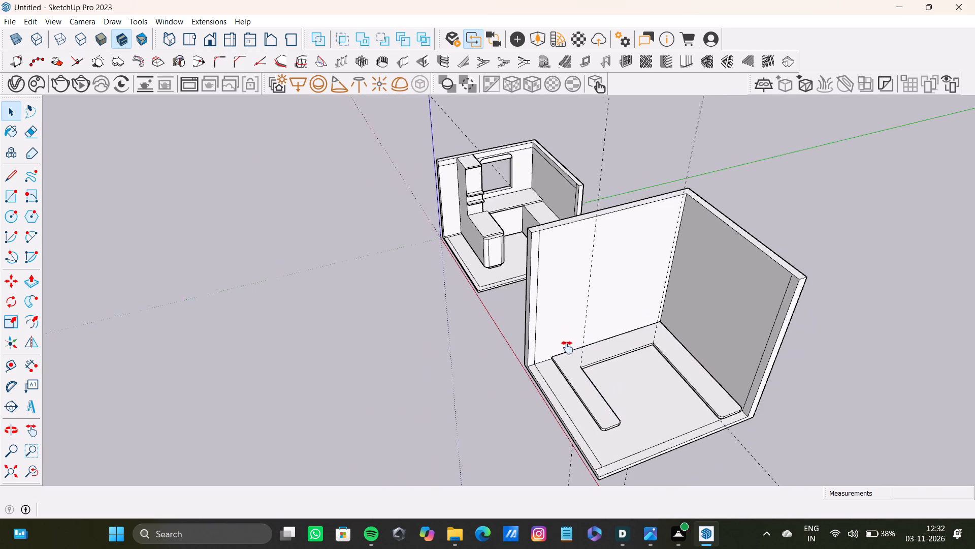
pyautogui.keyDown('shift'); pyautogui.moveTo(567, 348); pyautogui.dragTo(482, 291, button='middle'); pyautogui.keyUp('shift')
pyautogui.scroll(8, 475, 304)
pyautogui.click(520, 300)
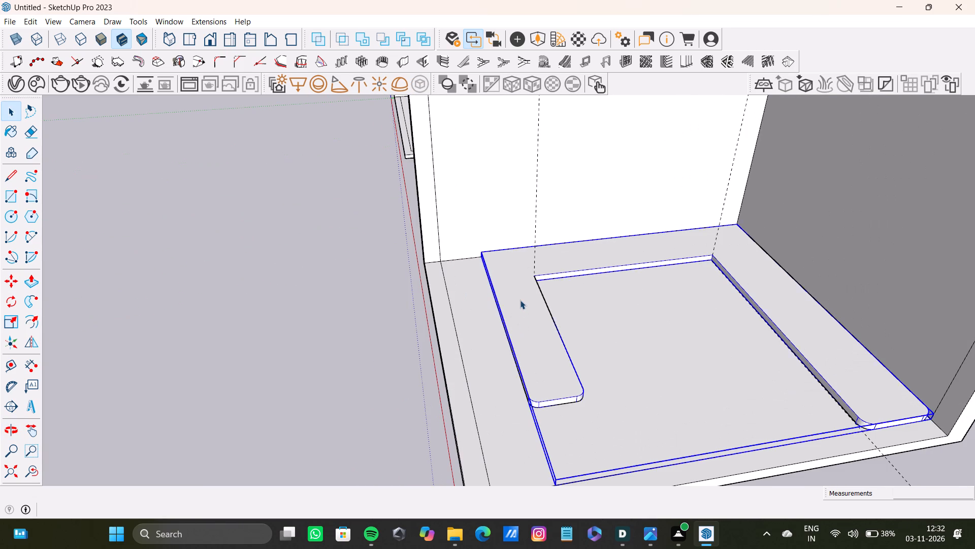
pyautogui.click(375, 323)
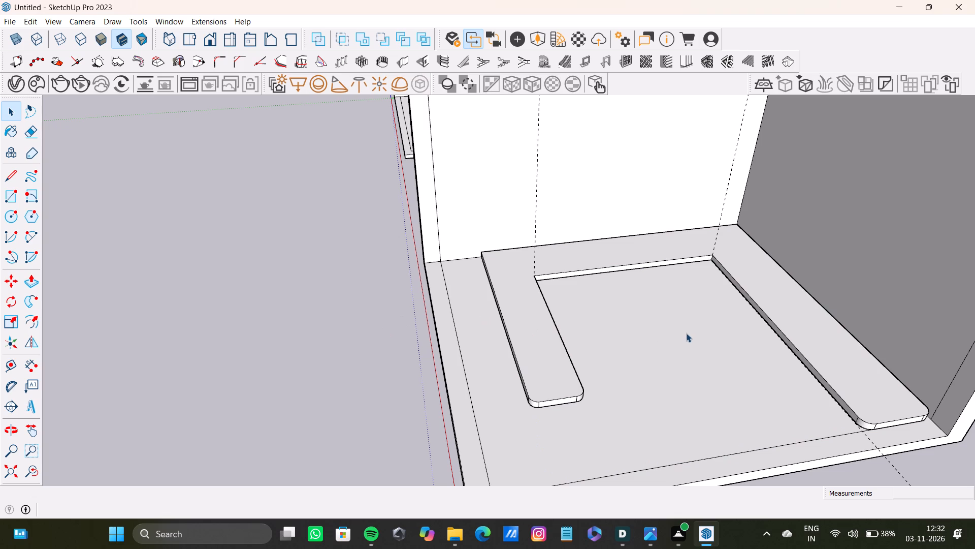
# Draw a rectangle about 11' 2" by 2' 3" on top of the base's shorter leg, from its back-wall corner to where the rounding starts.
pyautogui.press('r')
pyautogui.click(483, 254)
pyautogui.scroll(-2, 538, 380)
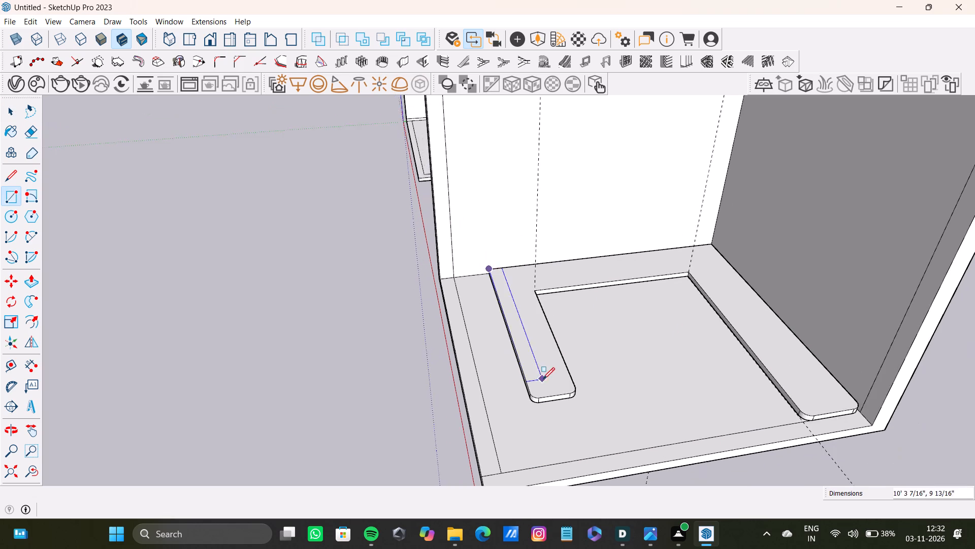
pyautogui.moveTo(543, 379); pyautogui.dragTo(491, 399, button='middle')
pyautogui.scroll(5, 512, 381)
pyautogui.scroll(-4, 513, 423)
pyautogui.moveTo(512, 424); pyautogui.dragTo(526, 364, button='middle')
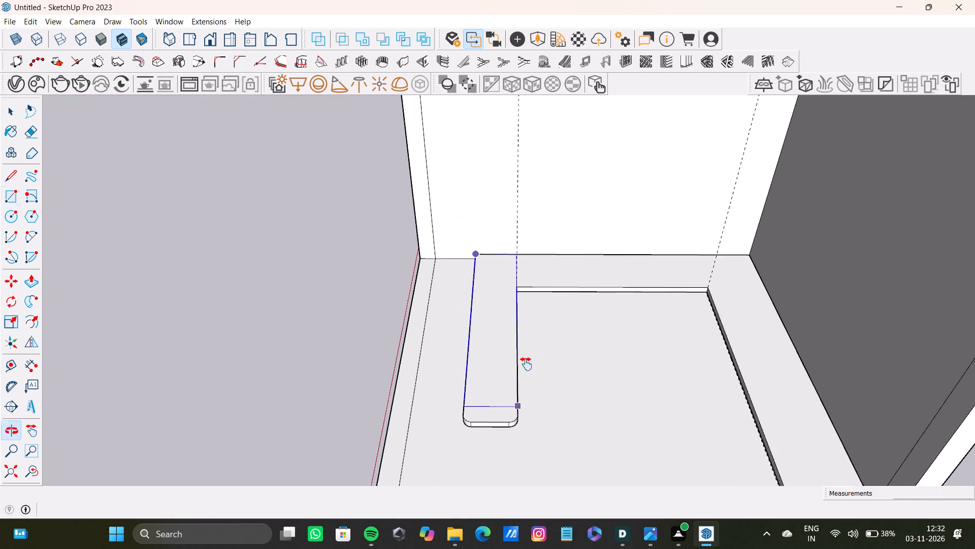
pyautogui.moveTo(526, 364); pyautogui.dragTo(527, 361, button='middle')
pyautogui.scroll(6, 526, 368)
pyautogui.click(526, 373)
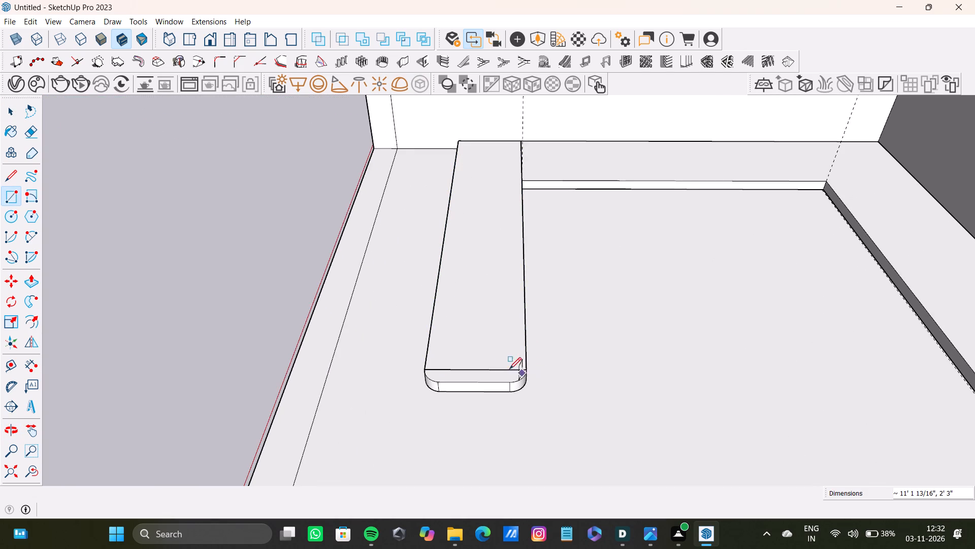
# Push/Pull the rectangle on the shorter leg up about 1' 11 1/2" into a cabinet block.
pyautogui.press('space')
pyautogui.click(493, 350)
pyautogui.click(494, 343)
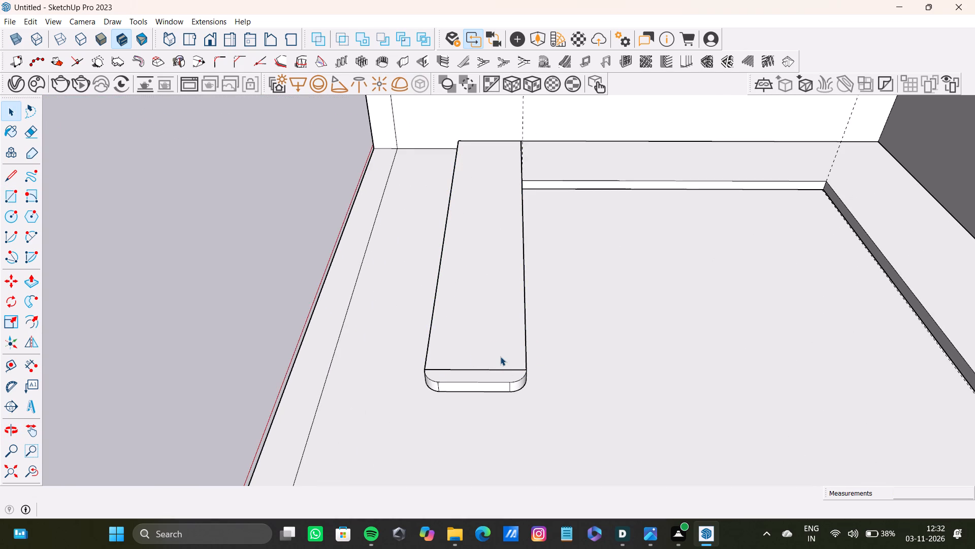
pyautogui.press('p')
pyautogui.moveTo(498, 357); pyautogui.dragTo(479, 291)
pyautogui.scroll(-4, 479, 291)
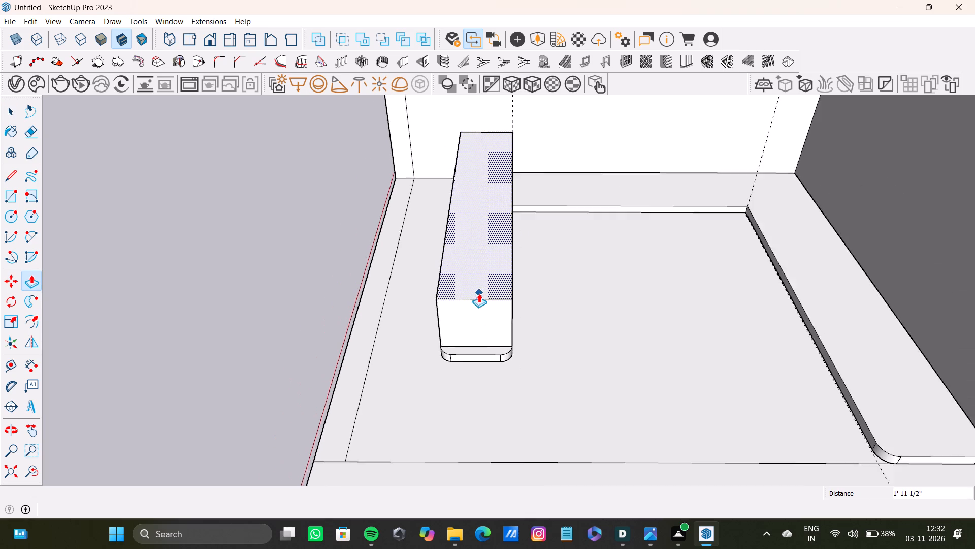
pyautogui.scroll(-4, 479, 293)
pyautogui.moveTo(481, 309); pyautogui.dragTo(819, 244, button='middle')
pyautogui.scroll(-4, 689, 291)
pyautogui.scroll(1, 669, 297)
pyautogui.moveTo(669, 297); pyautogui.dragTo(580, 283, button='middle')
pyautogui.scroll(9, 569, 280)
pyautogui.moveTo(595, 290); pyautogui.dragTo(573, 296, button='middle')
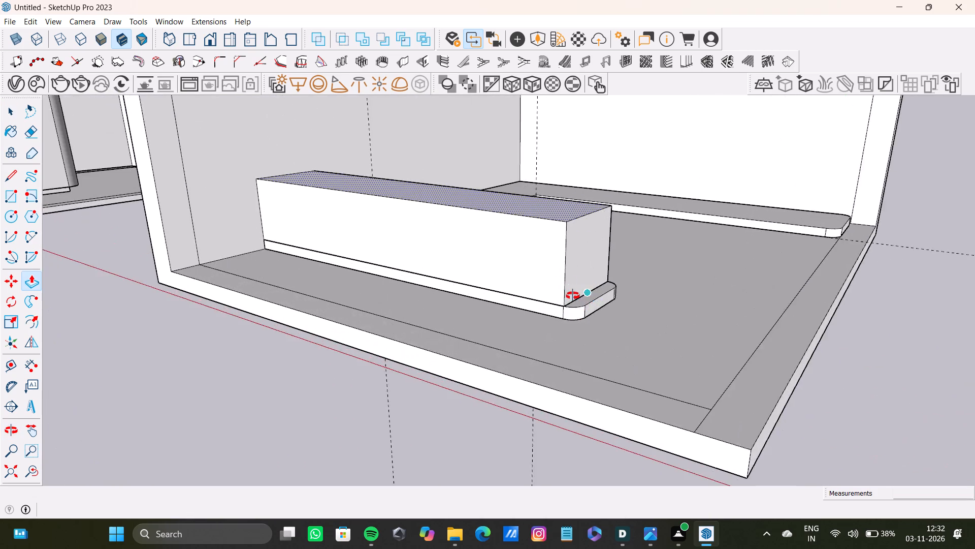
# Push/Pull the cabinet block's free end face outward about 4 11/16" so it overhangs the base's rounded end.
pyautogui.moveTo(573, 296); pyautogui.dragTo(464, 366, button='middle')
pyautogui.scroll(4, 512, 339)
pyautogui.press('space')
pyautogui.click(519, 327)
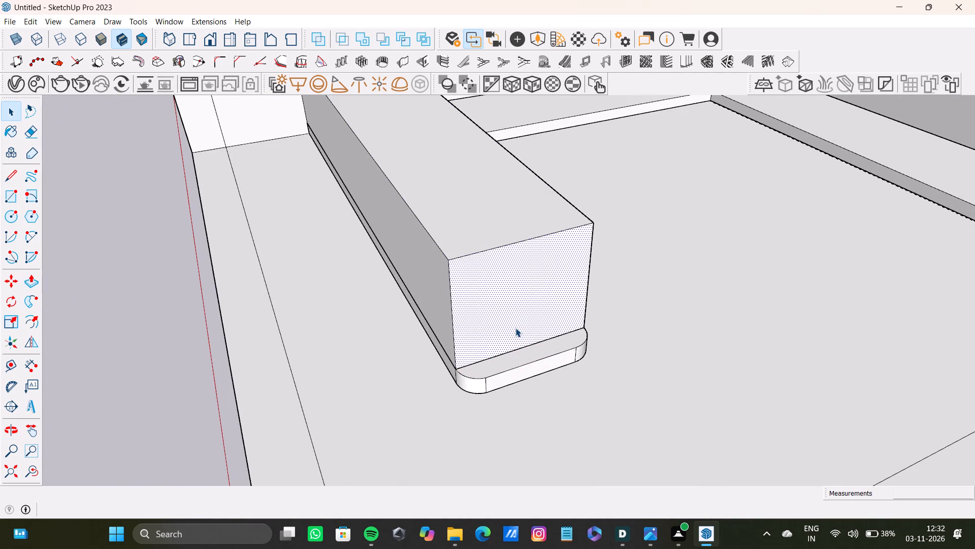
pyautogui.press('p')
pyautogui.moveTo(515, 328); pyautogui.dragTo(514, 350)
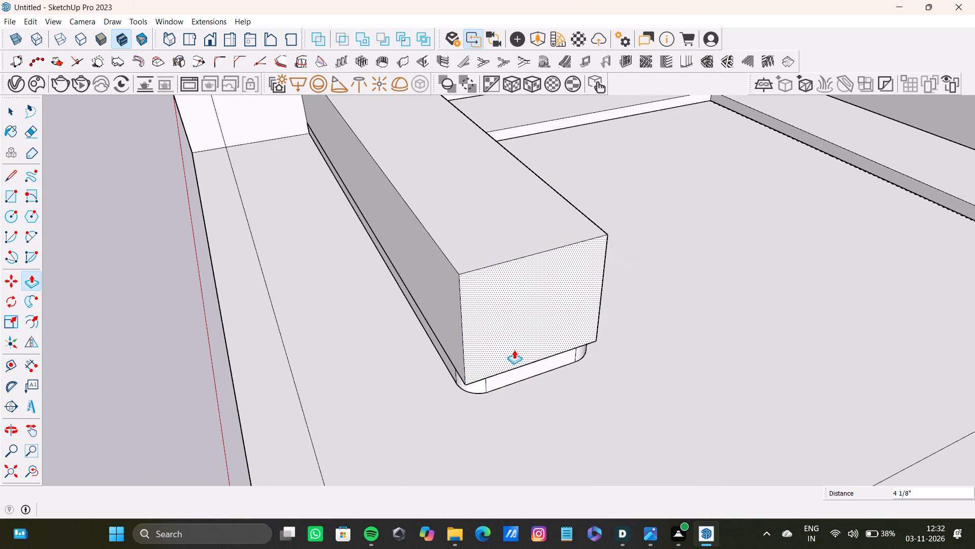
pyautogui.moveTo(514, 350); pyautogui.dragTo(514, 352)
# Examine how the lengthened cabinet block sits over the base's rounded end and within the second room.
pyautogui.scroll(-3, 507, 374)
pyautogui.moveTo(519, 382); pyautogui.dragTo(599, 266, button='middle')
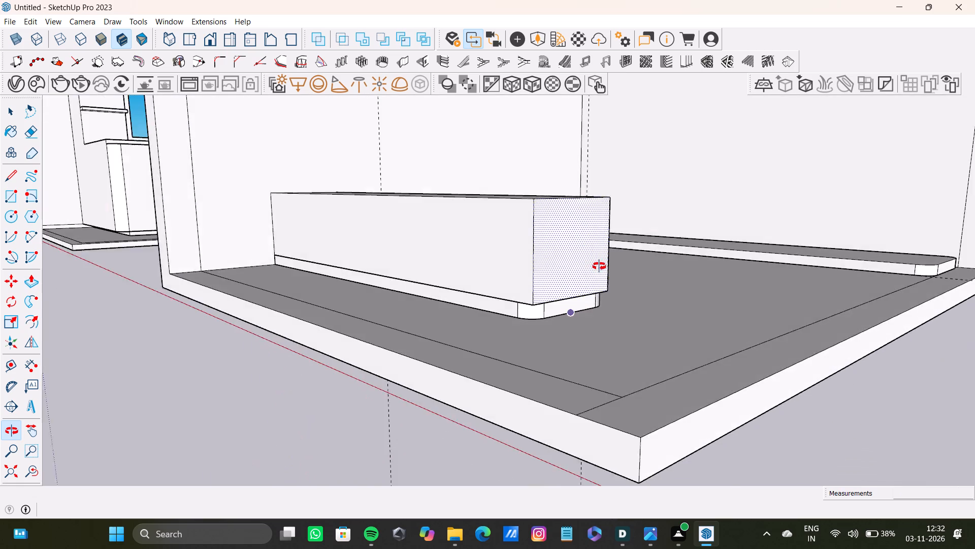
pyautogui.moveTo(599, 266); pyautogui.dragTo(448, 236, button='middle')
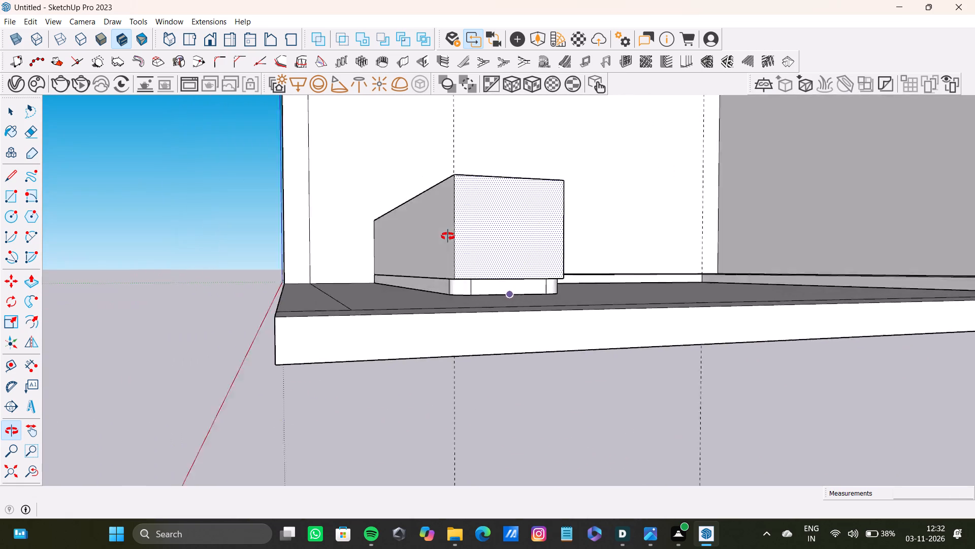
pyautogui.moveTo(448, 236); pyautogui.dragTo(378, 300, button='middle')
pyautogui.scroll(-12, 515, 359)
pyautogui.keyDown('shift'); pyautogui.moveTo(513, 301); pyautogui.dragTo(440, 414, button='middle'); pyautogui.keyUp('shift')
pyautogui.scroll(2, 457, 340)
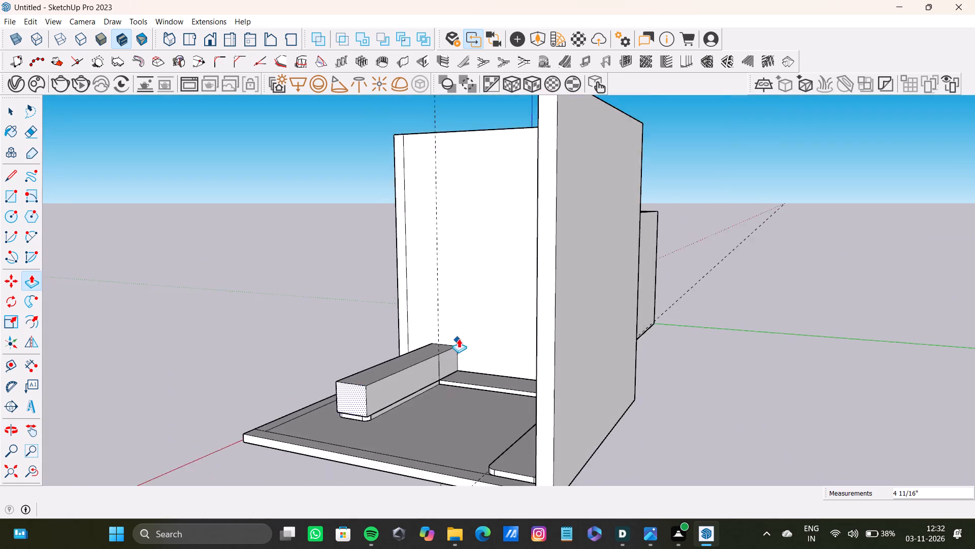
pyautogui.scroll(7, 459, 339)
pyautogui.keyDown('shift'); pyautogui.moveTo(467, 365); pyautogui.dragTo(843, 320, button='middle'); pyautogui.keyUp('shift')
pyautogui.scroll(-7, 841, 321)
pyautogui.keyDown('shift'); pyautogui.moveTo(749, 324); pyautogui.dragTo(694, 386, button='middle'); pyautogui.keyUp('shift')
pyautogui.scroll(4, 709, 383)
pyautogui.keyDown('shift'); pyautogui.moveTo(687, 350); pyautogui.dragTo(638, 337, button='middle'); pyautogui.keyUp('shift')
pyautogui.click(671, 343)
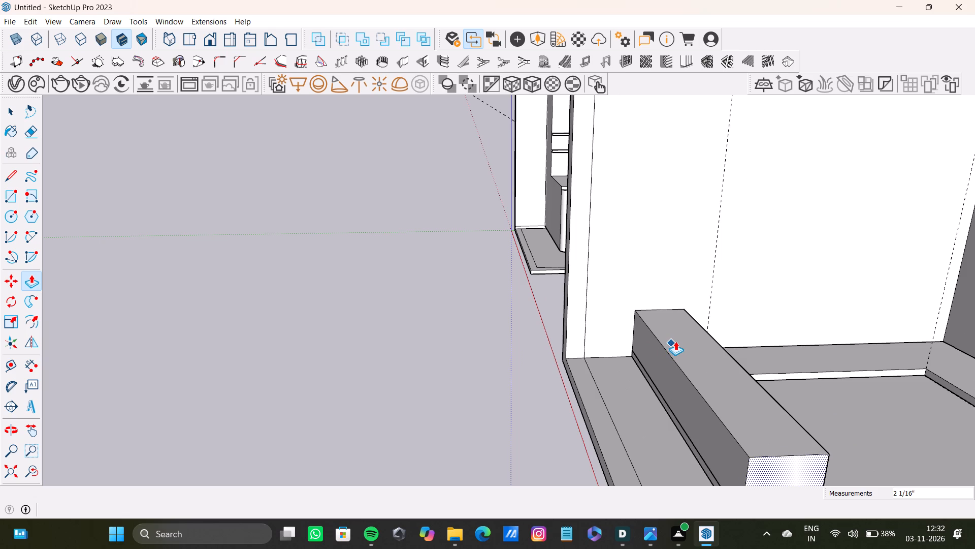
pyautogui.scroll(-2, 674, 343)
pyautogui.moveTo(674, 343); pyautogui.dragTo(597, 231, button='middle')
pyautogui.keyDown('shift'); pyautogui.scroll(-1, 597, 231); pyautogui.keyUp('shift')
pyautogui.scroll(5, 616, 296)
pyautogui.press('space')
pyautogui.scroll(2, 626, 324)
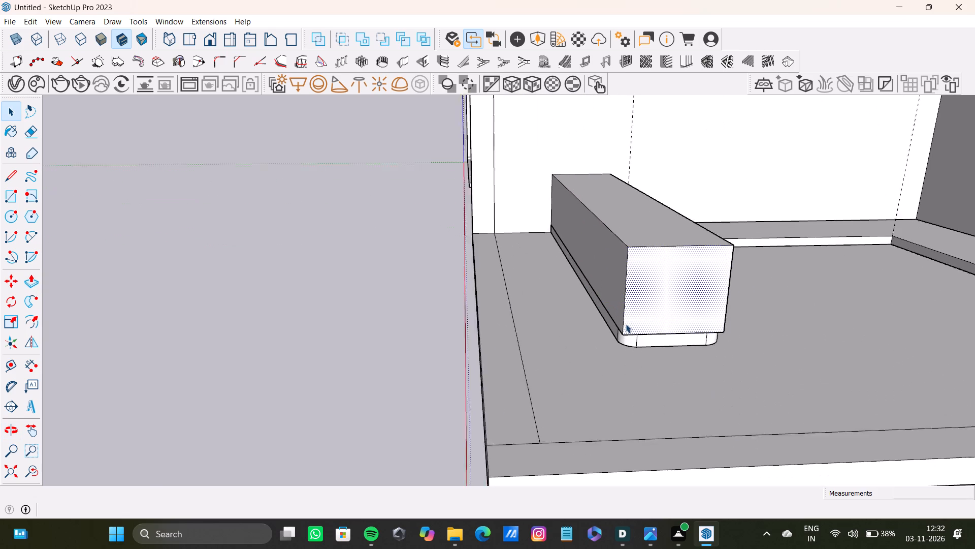
pyautogui.scroll(7, 626, 324)
pyautogui.moveTo(637, 316); pyautogui.dragTo(531, 180, button='middle')
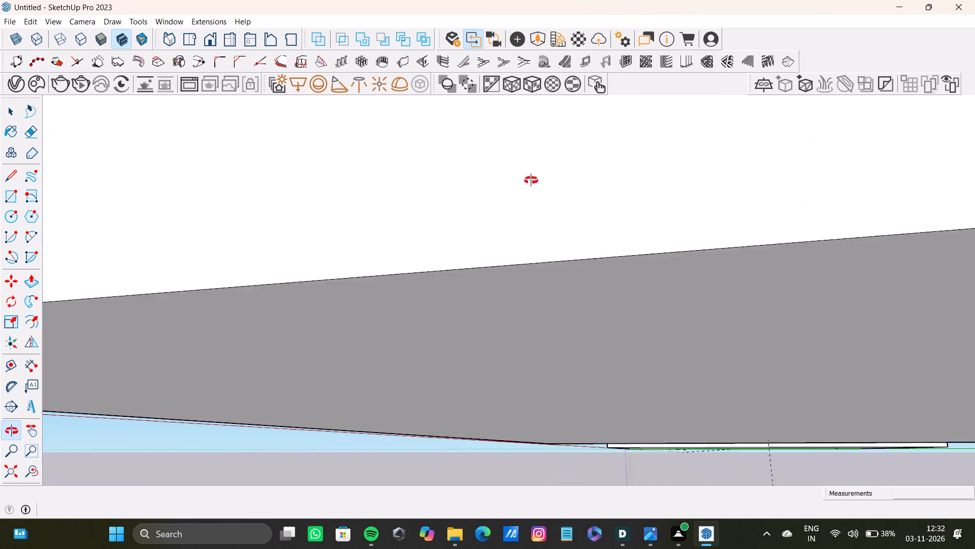
pyautogui.moveTo(531, 180); pyautogui.dragTo(469, 253, button='middle')
pyautogui.scroll(-4, 624, 335)
pyautogui.keyDown('shift'); pyautogui.moveTo(646, 320); pyautogui.dragTo(613, 298, button='middle'); pyautogui.keyUp('shift')
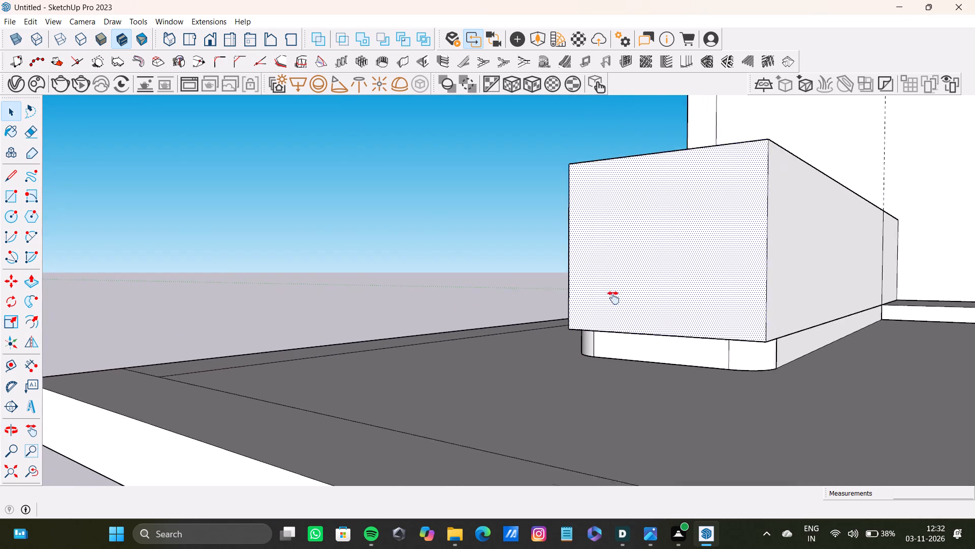
pyautogui.keyDown('shift'); pyautogui.moveTo(613, 298); pyautogui.dragTo(555, 308, button='middle'); pyautogui.keyUp('shift')
pyautogui.scroll(4, 638, 337)
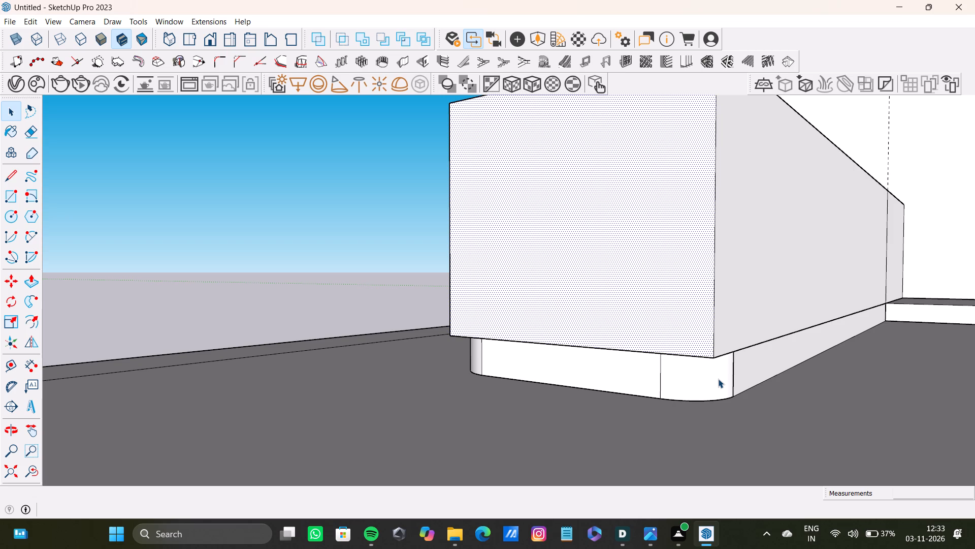
pyautogui.scroll(-10, 674, 370)
pyautogui.moveTo(671, 368); pyautogui.dragTo(883, 373, button='middle')
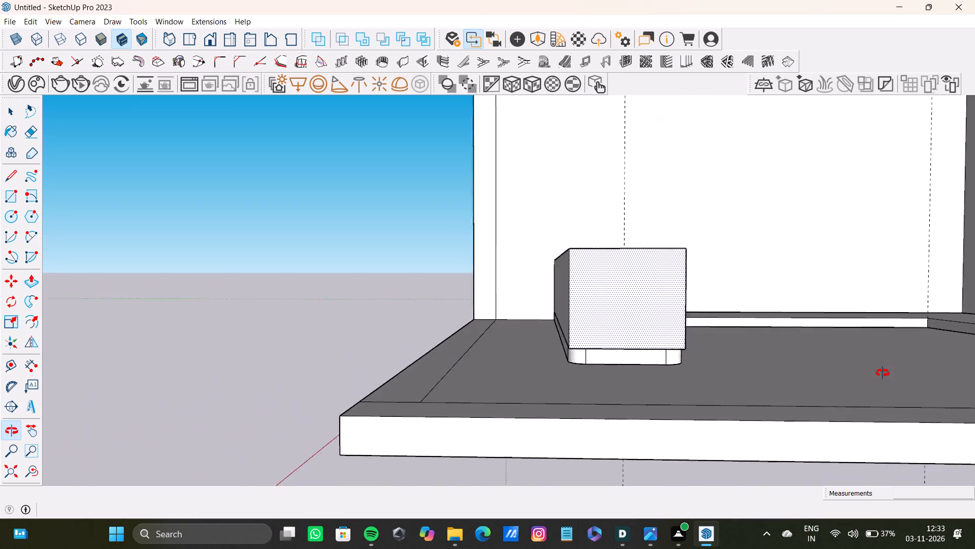
pyautogui.moveTo(883, 373); pyautogui.dragTo(799, 339, button='middle')
pyautogui.scroll(8, 447, 294)
pyautogui.scroll(-4, 601, 371)
pyautogui.click(9, 472)
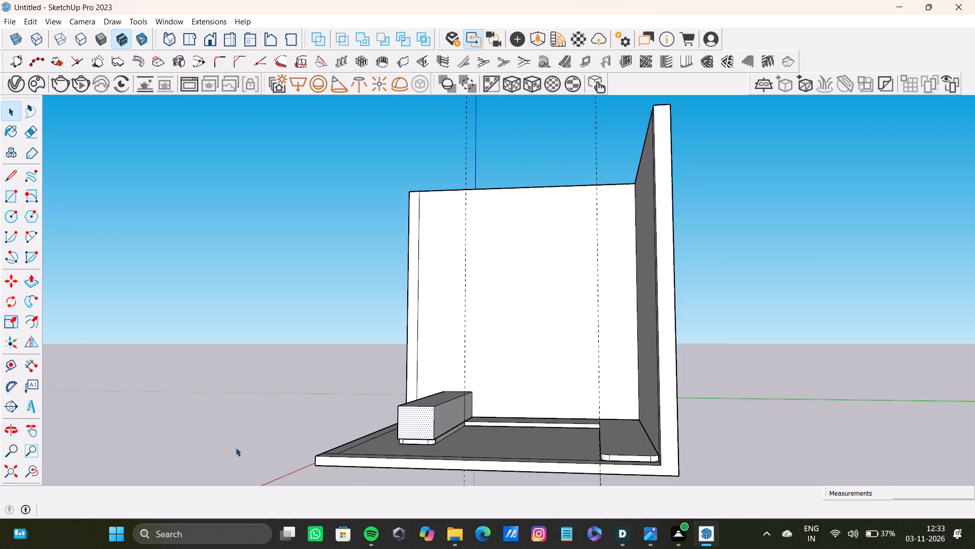
pyautogui.scroll(-4, 236, 447)
pyautogui.keyDown('ctrl'); pyautogui.moveTo(328, 441); pyautogui.dragTo(573, 441, button='middle'); pyautogui.keyUp('ctrl')
pyautogui.scroll(13, 575, 441)
pyautogui.moveTo(631, 438); pyautogui.dragTo(612, 373, button='middle')
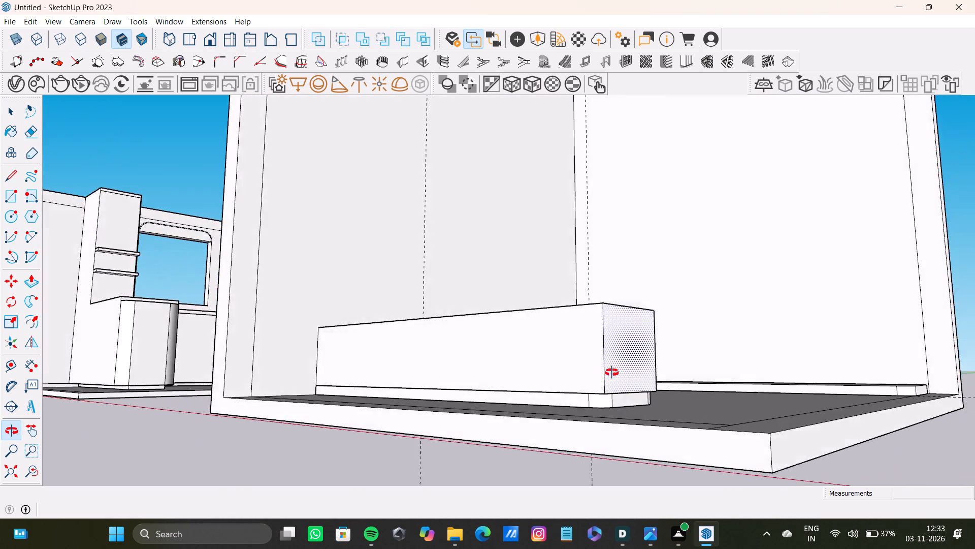
pyautogui.moveTo(612, 373); pyautogui.dragTo(582, 390, button='middle')
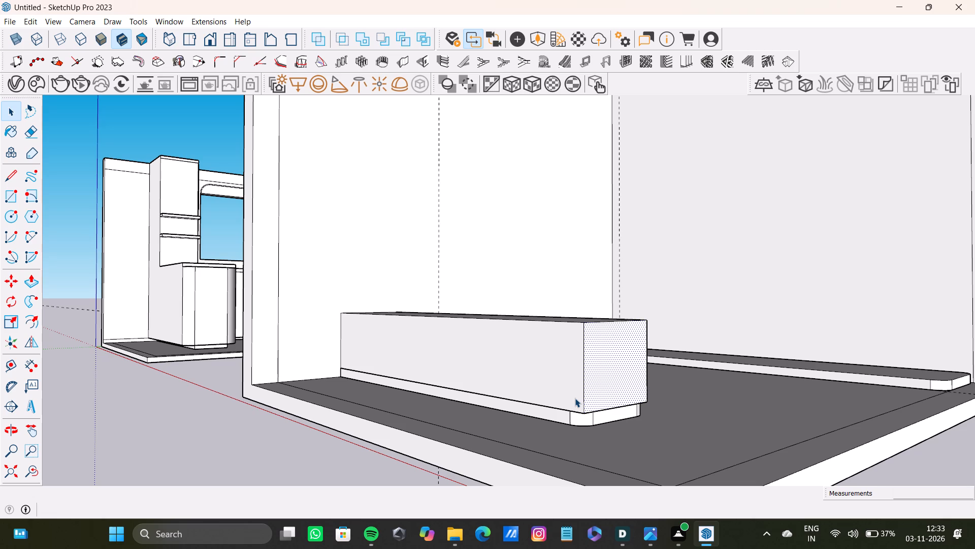
# Push/Pull the shorter leg's cabinet block top face upward roughly 4' to make it tall, fine-tuning the height with a second pull.
pyautogui.scroll(-20, 630, 379)
pyautogui.scroll(-10, 630, 379)
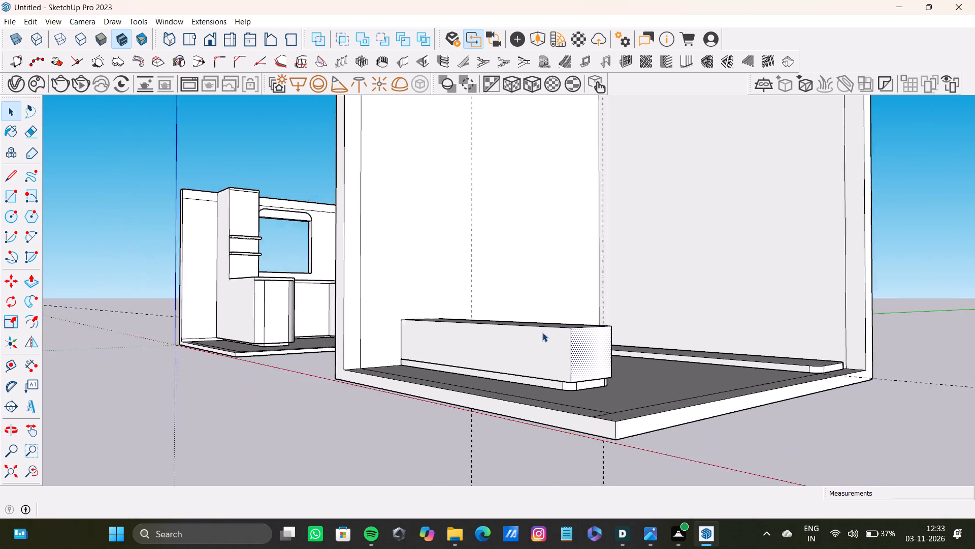
pyautogui.scroll(-3, 542, 332)
pyautogui.moveTo(542, 332); pyautogui.dragTo(456, 389, button='middle')
pyautogui.scroll(4, 446, 382)
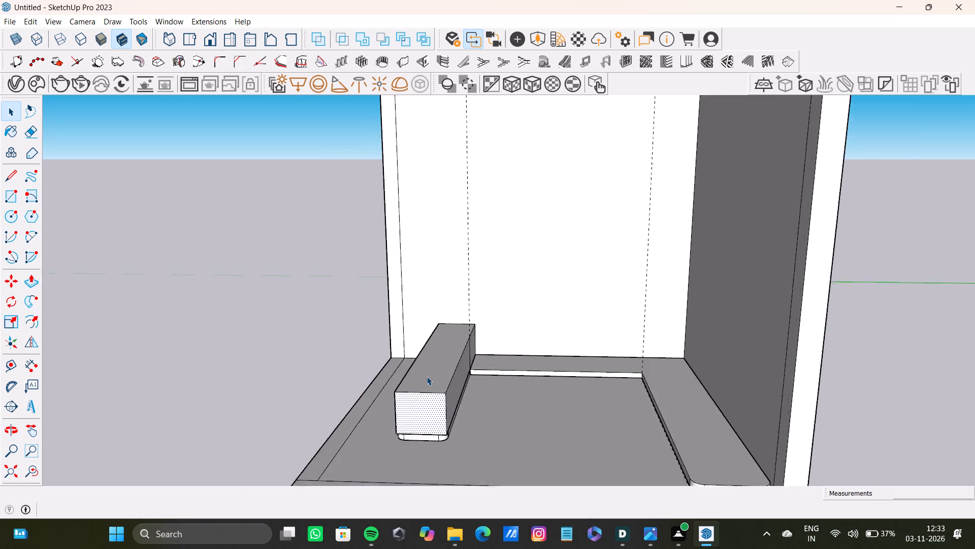
pyautogui.scroll(2, 427, 376)
pyautogui.click(426, 374)
pyautogui.press('p')
pyautogui.moveTo(425, 374); pyautogui.dragTo(415, 274)
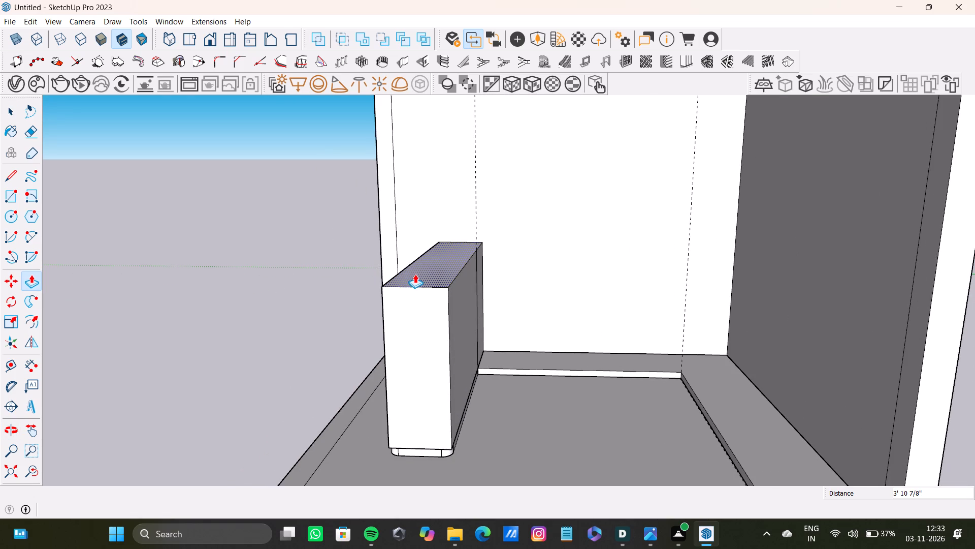
pyautogui.moveTo(415, 274); pyautogui.dragTo(416, 263)
pyautogui.scroll(-8, 425, 270)
pyautogui.moveTo(432, 303); pyautogui.dragTo(613, 296, button='middle')
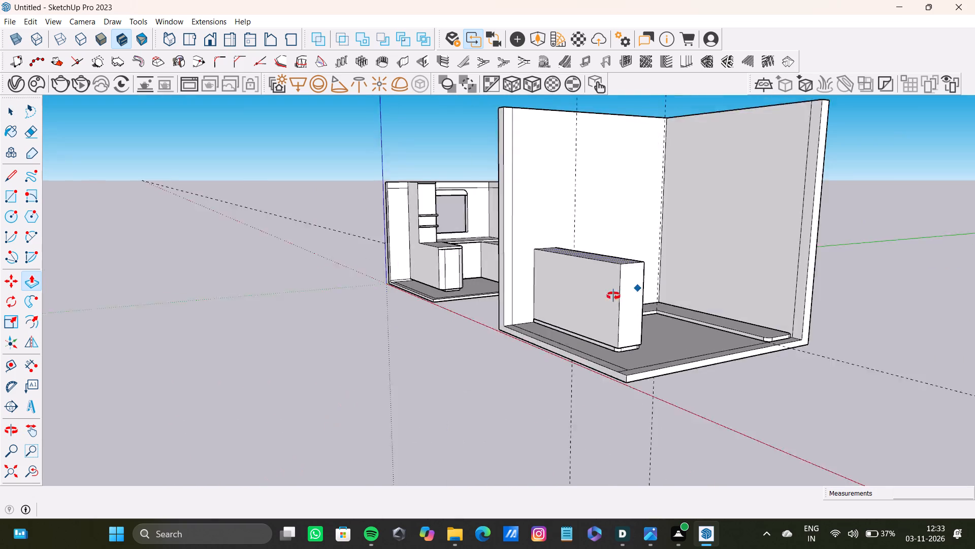
pyautogui.moveTo(613, 296); pyautogui.dragTo(618, 296, button='middle')
pyautogui.scroll(-5, 616, 295)
pyautogui.moveTo(615, 295); pyautogui.dragTo(495, 303, button='middle')
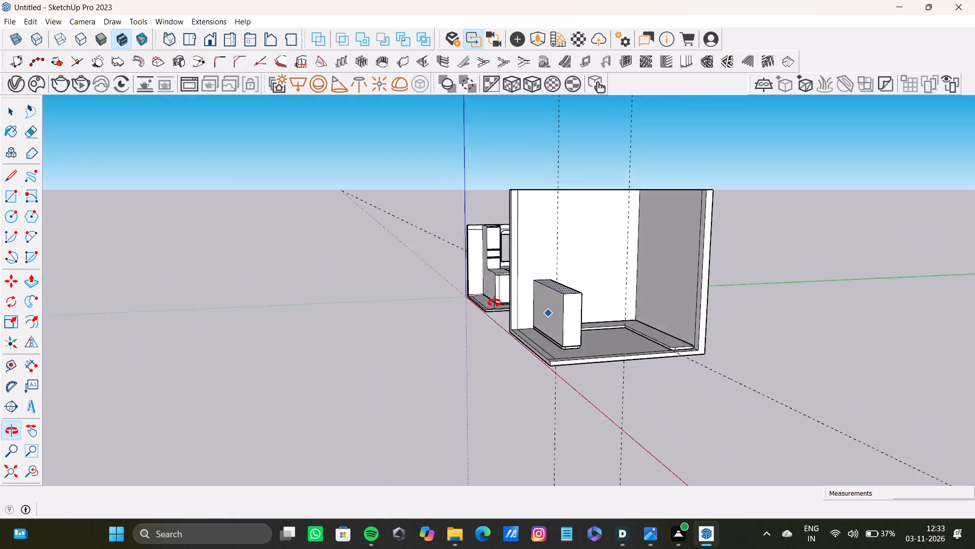
pyautogui.moveTo(495, 303); pyautogui.dragTo(405, 304, button='middle')
pyautogui.scroll(8, 458, 317)
pyautogui.moveTo(470, 267); pyautogui.dragTo(472, 271)
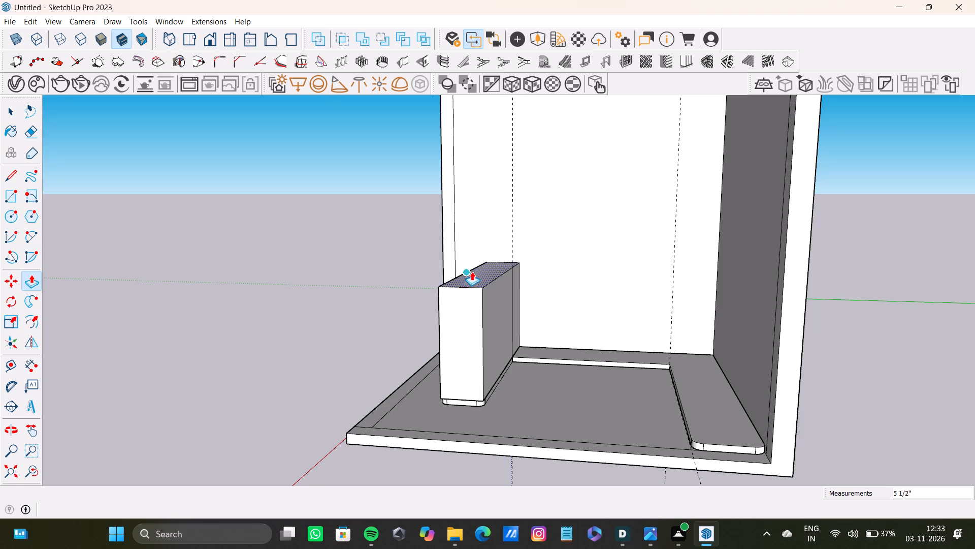
pyautogui.moveTo(472, 271); pyautogui.dragTo(471, 259)
# Push/Pull the block's narrow inner face beside the back wall along the base's middle section until it meets the opposite side wall.
pyautogui.scroll(5, 535, 301)
pyautogui.moveTo(545, 300); pyautogui.dragTo(528, 310, button='middle')
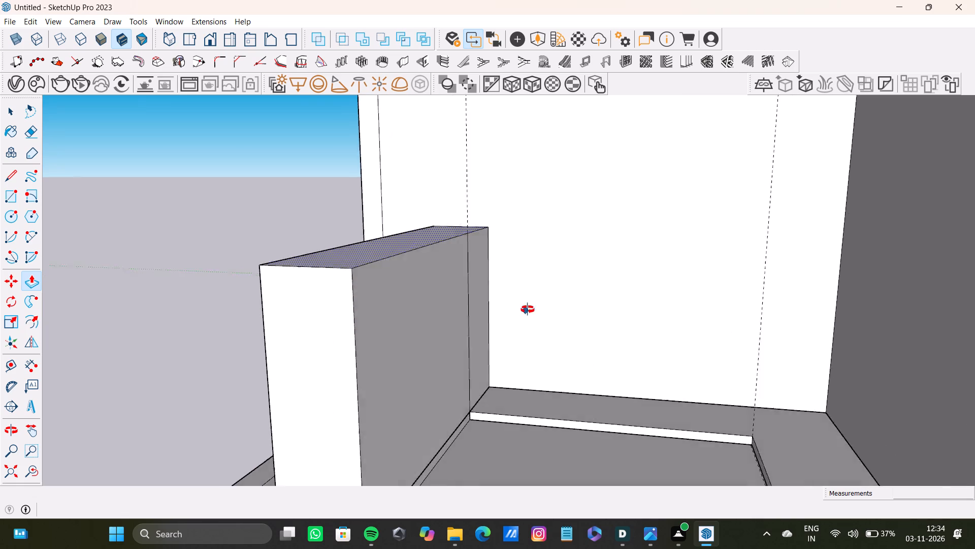
pyautogui.moveTo(528, 310); pyautogui.dragTo(834, 479, button='middle')
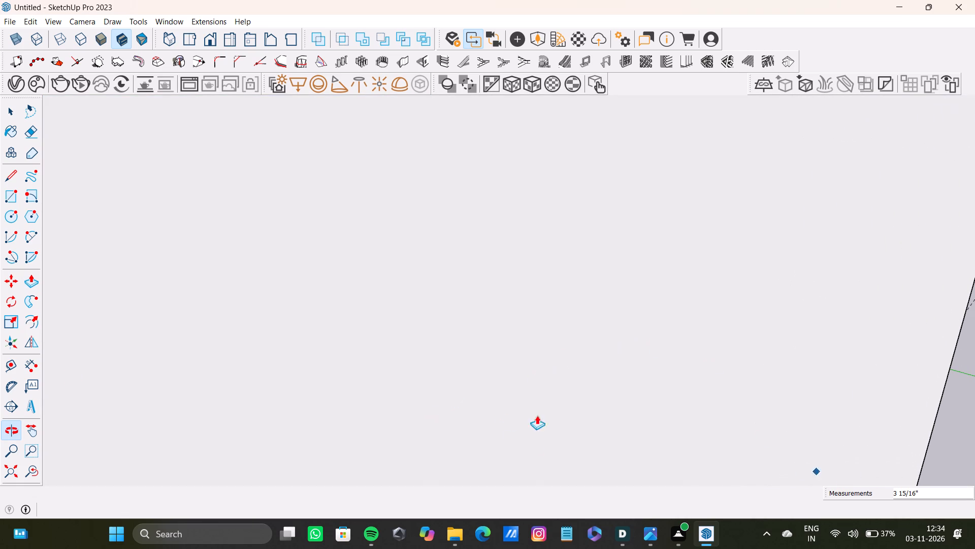
pyautogui.click(16, 464)
pyautogui.keyDown('shift'); pyautogui.moveTo(334, 293); pyautogui.dragTo(429, 463, button='middle'); pyautogui.keyUp('shift')
pyautogui.moveTo(422, 462); pyautogui.dragTo(314, 446, button='middle')
pyautogui.moveTo(314, 446); pyautogui.dragTo(320, 442, button='middle')
pyautogui.scroll(10, 575, 387)
pyautogui.keyDown('shift'); pyautogui.moveTo(528, 400); pyautogui.dragTo(528, 306, button='middle'); pyautogui.keyUp('shift')
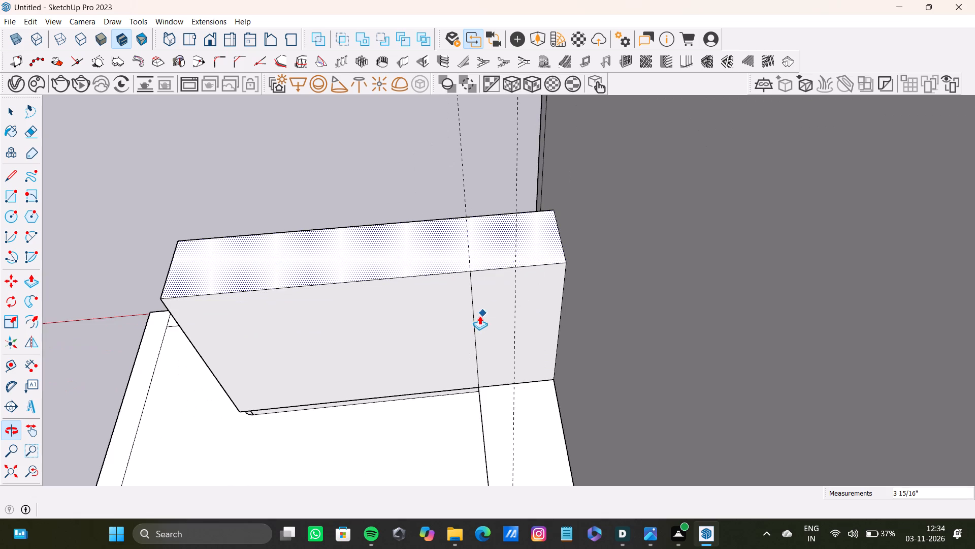
pyautogui.scroll(4, 480, 315)
pyautogui.press('space')
pyautogui.click(493, 291)
pyautogui.press('p')
pyautogui.moveTo(493, 291); pyautogui.dragTo(508, 360)
pyautogui.scroll(-9, 510, 374)
pyautogui.moveTo(503, 381); pyautogui.dragTo(714, 344, button='middle')
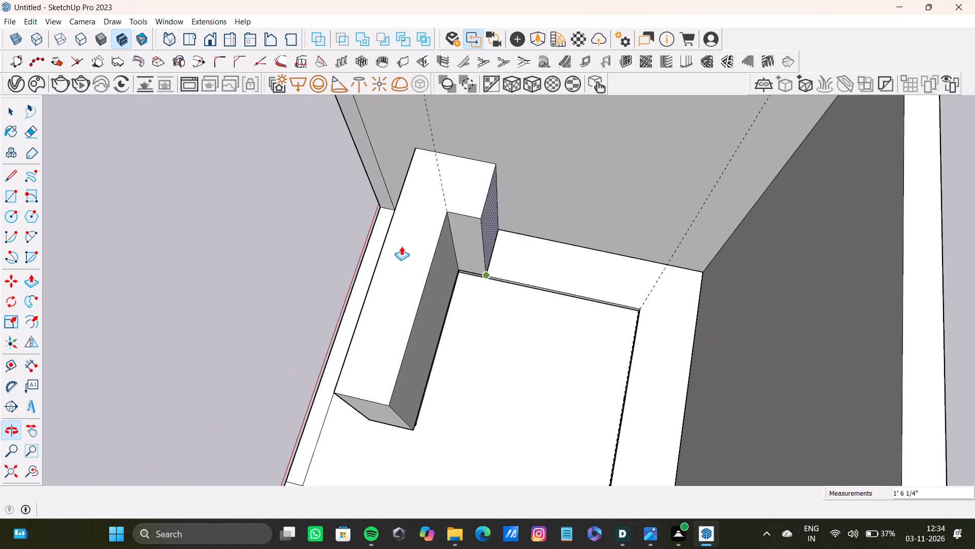
pyautogui.moveTo(487, 229); pyautogui.dragTo(772, 294)
# Draw a vertical line down the back block's front face, from its top edge to the inner corner of the longer leg.
pyautogui.scroll(-4, 679, 292)
pyautogui.keyDown('shift'); pyautogui.moveTo(624, 298); pyautogui.dragTo(448, 300, button='middle'); pyautogui.keyUp('shift')
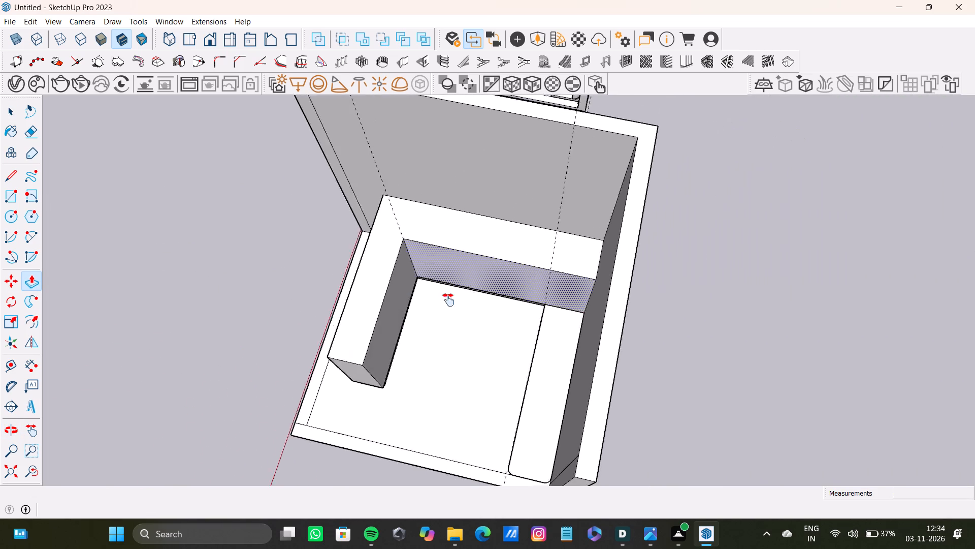
pyautogui.keyDown('shift'); pyautogui.moveTo(448, 300); pyautogui.dragTo(558, 198, button='middle'); pyautogui.keyUp('shift')
pyautogui.press('l')
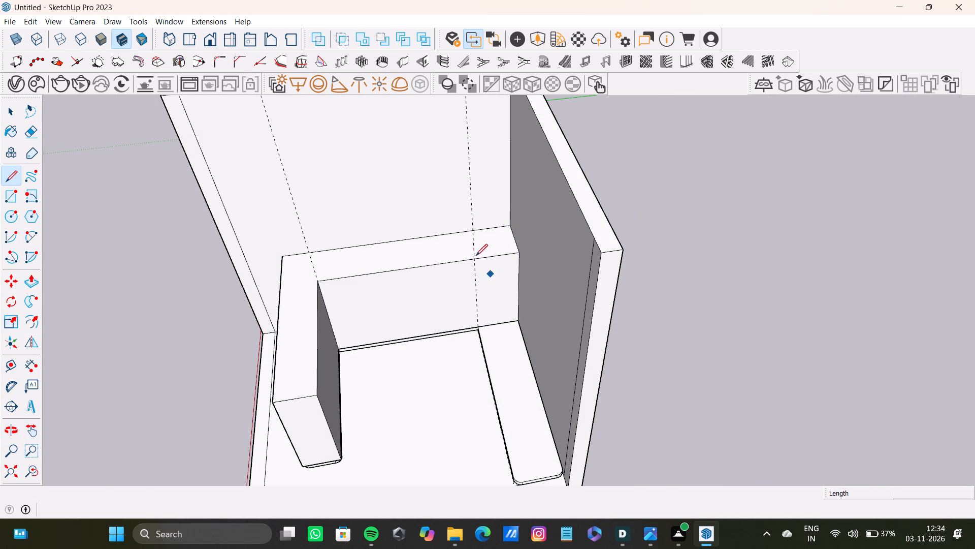
pyautogui.click(476, 257)
pyautogui.click(481, 327)
pyautogui.press('space')
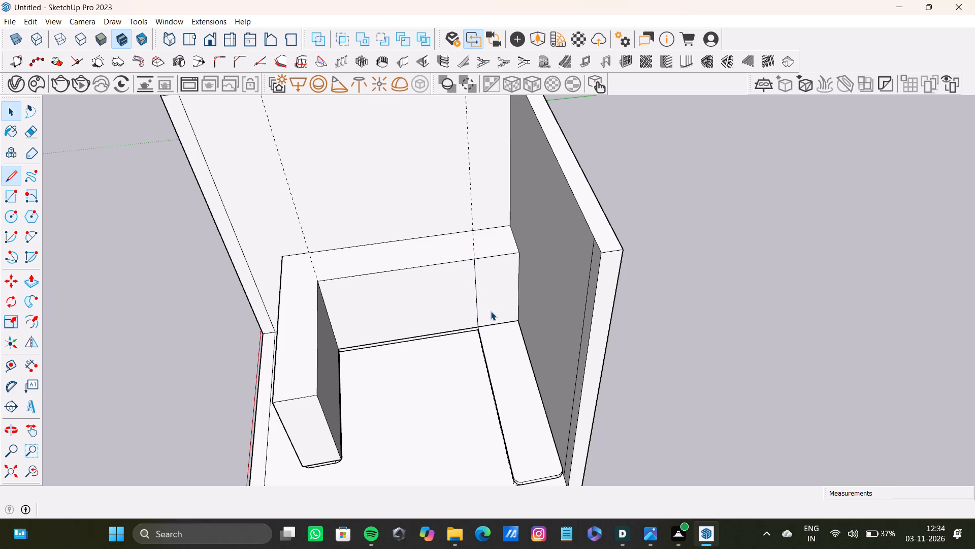
# Push/Pull the divided face out along the longer leg, extending it a further 2' 9" or so to overhang the leg's rounded end.
pyautogui.click(491, 311)
pyautogui.press('p')
pyautogui.moveTo(491, 311); pyautogui.dragTo(526, 426)
pyautogui.scroll(-5, 526, 426)
pyautogui.moveTo(529, 427); pyautogui.dragTo(522, 378, button='middle')
pyautogui.scroll(5, 521, 388)
pyautogui.moveTo(529, 417); pyautogui.dragTo(680, 385, button='middle')
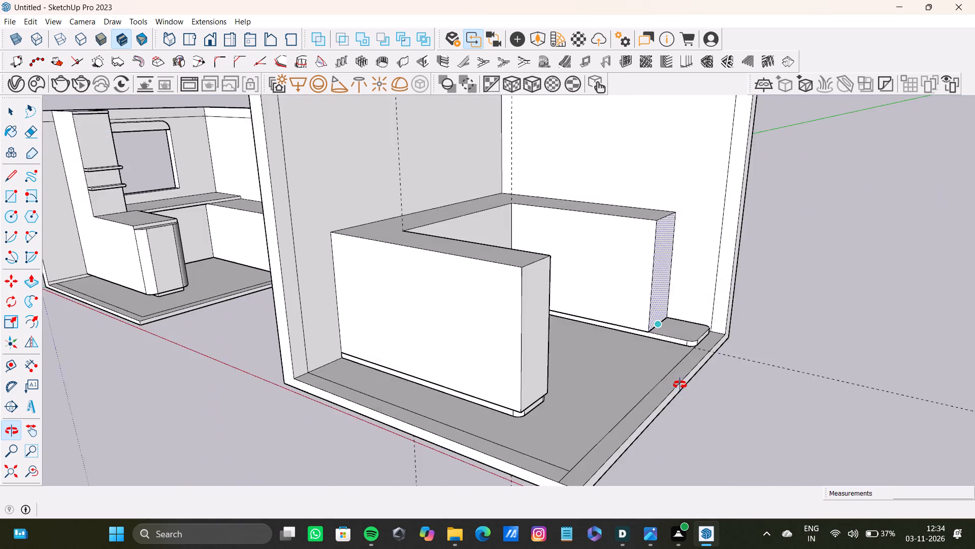
pyautogui.moveTo(680, 385); pyautogui.dragTo(522, 365, button='middle')
pyautogui.scroll(7, 557, 331)
pyautogui.moveTo(530, 302); pyautogui.dragTo(594, 383)
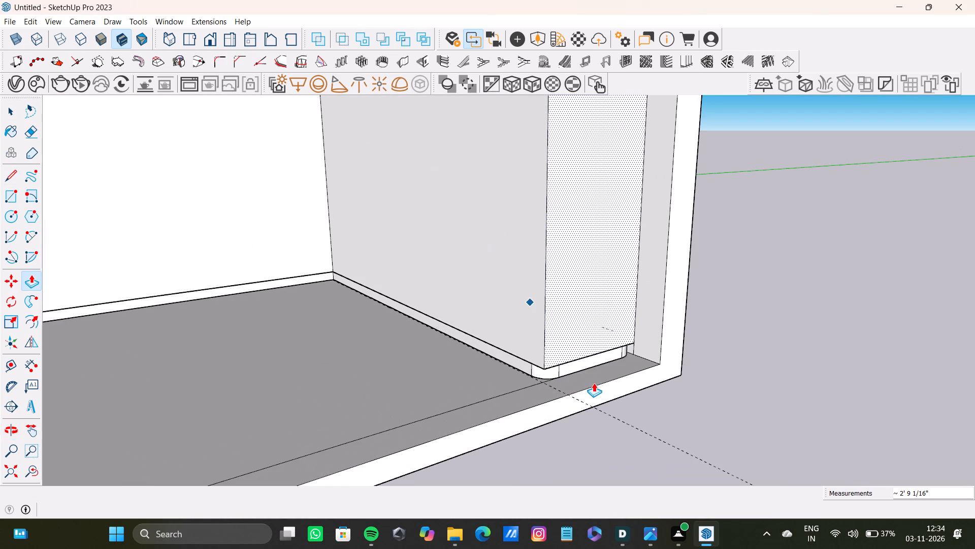
pyautogui.moveTo(594, 383); pyautogui.dragTo(594, 383)
# Examine the U-shaped cabinet block from several sides, checking both leg ends and its fit in the second room.
pyautogui.scroll(-5, 545, 317)
pyautogui.scroll(1, 547, 323)
pyautogui.moveTo(547, 323); pyautogui.dragTo(731, 258, button='middle')
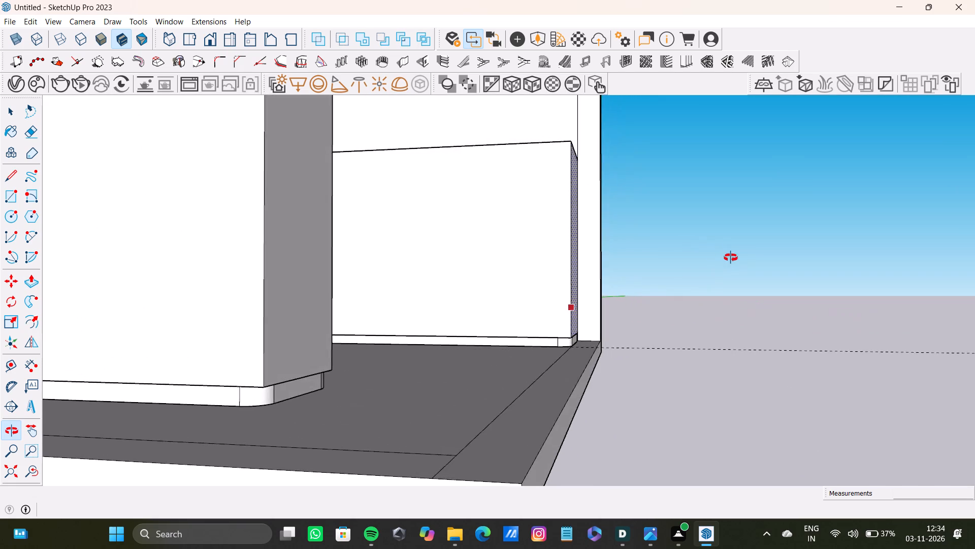
pyautogui.moveTo(731, 258); pyautogui.dragTo(365, 315, button='middle')
pyautogui.keyDown('shift'); pyautogui.scroll(-4, 347, 318); pyautogui.keyUp('shift')
pyautogui.keyDown('shift'); pyautogui.moveTo(345, 313); pyautogui.dragTo(447, 441, button='middle'); pyautogui.keyUp('shift')
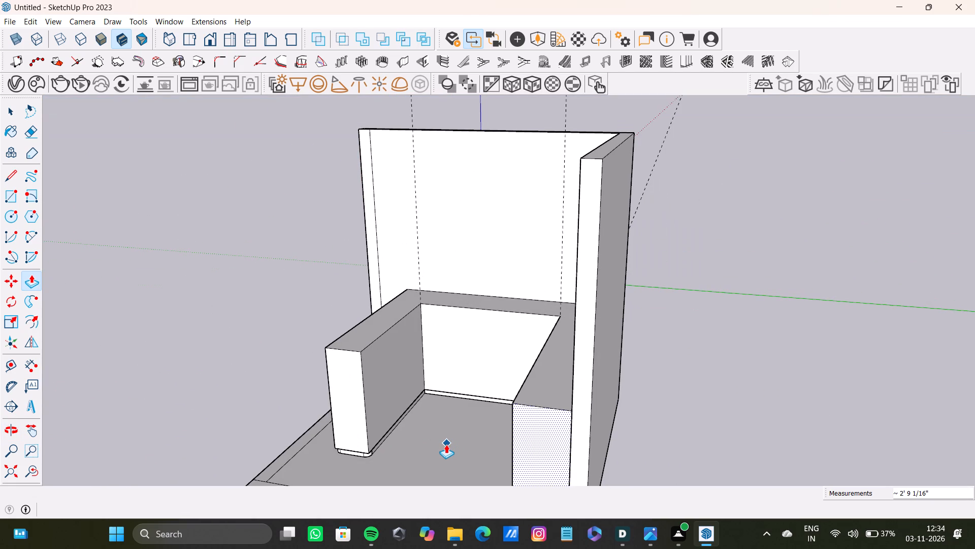
pyautogui.scroll(-2, 363, 361)
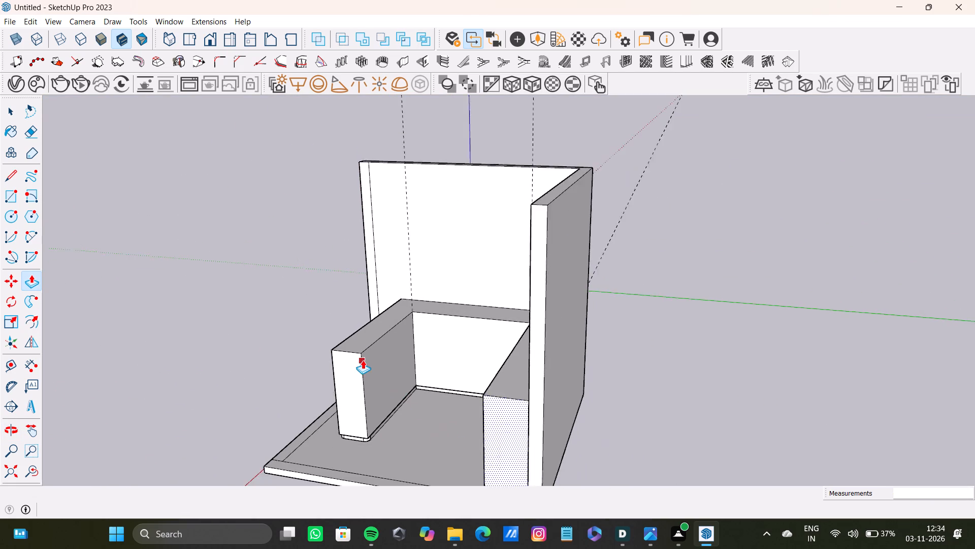
pyautogui.scroll(-4, 363, 360)
pyautogui.keyDown('shift'); pyautogui.moveTo(358, 361); pyautogui.dragTo(534, 382, button='middle'); pyautogui.keyUp('shift')
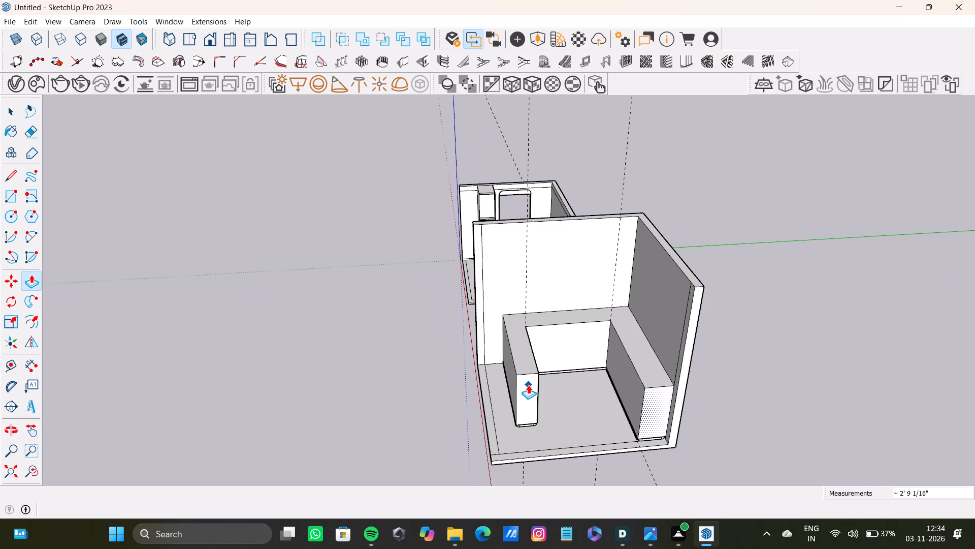
pyautogui.scroll(-15, 522, 378)
pyautogui.moveTo(547, 447); pyautogui.dragTo(529, 387, button='middle')
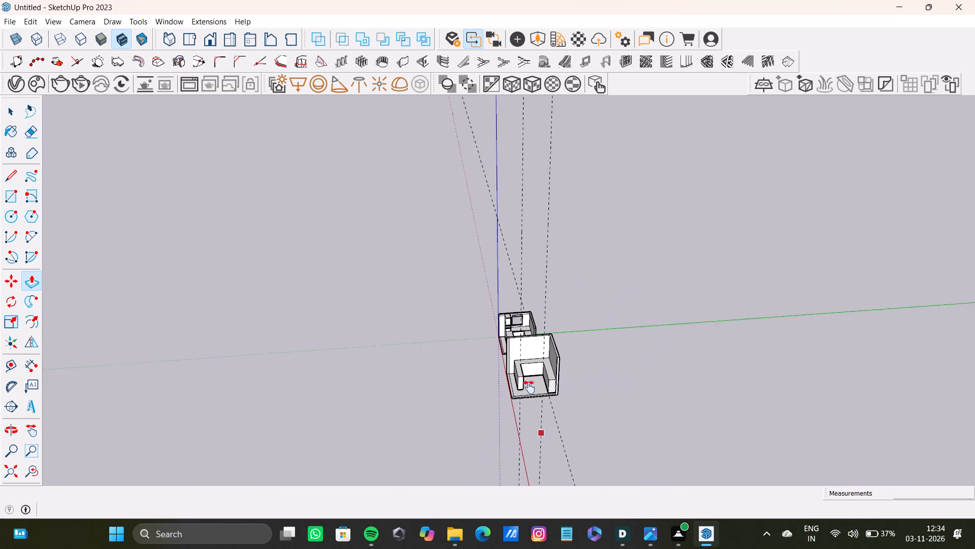
pyautogui.moveTo(529, 387); pyautogui.dragTo(553, 380, button='middle')
pyautogui.scroll(13, 536, 358)
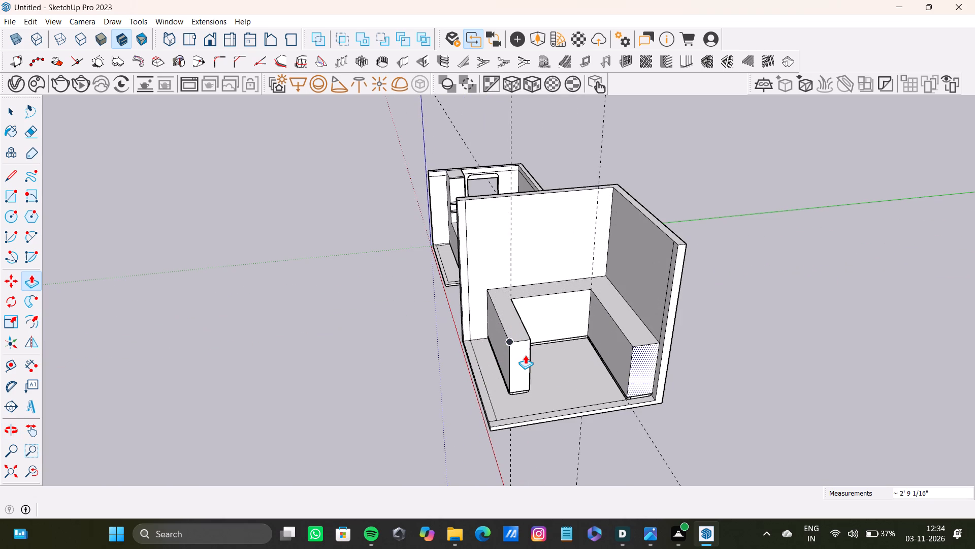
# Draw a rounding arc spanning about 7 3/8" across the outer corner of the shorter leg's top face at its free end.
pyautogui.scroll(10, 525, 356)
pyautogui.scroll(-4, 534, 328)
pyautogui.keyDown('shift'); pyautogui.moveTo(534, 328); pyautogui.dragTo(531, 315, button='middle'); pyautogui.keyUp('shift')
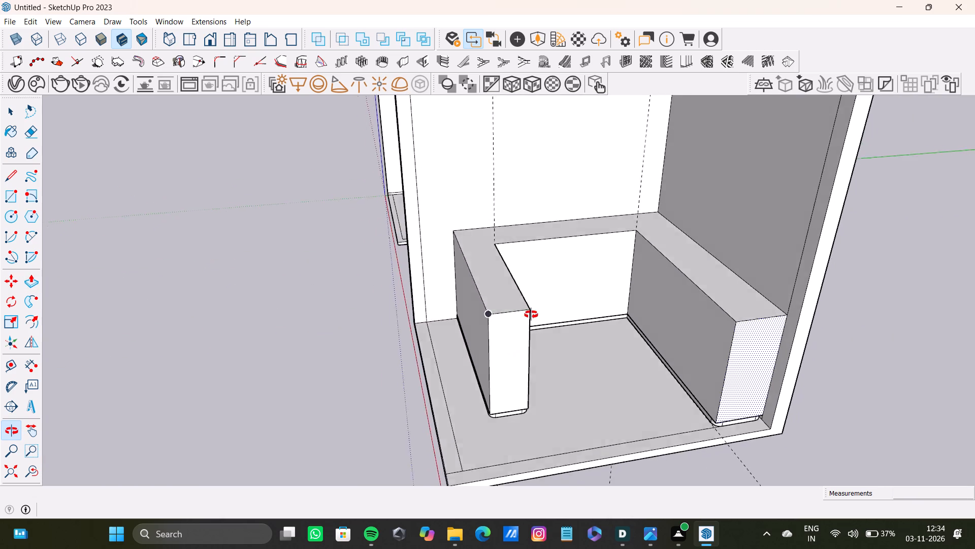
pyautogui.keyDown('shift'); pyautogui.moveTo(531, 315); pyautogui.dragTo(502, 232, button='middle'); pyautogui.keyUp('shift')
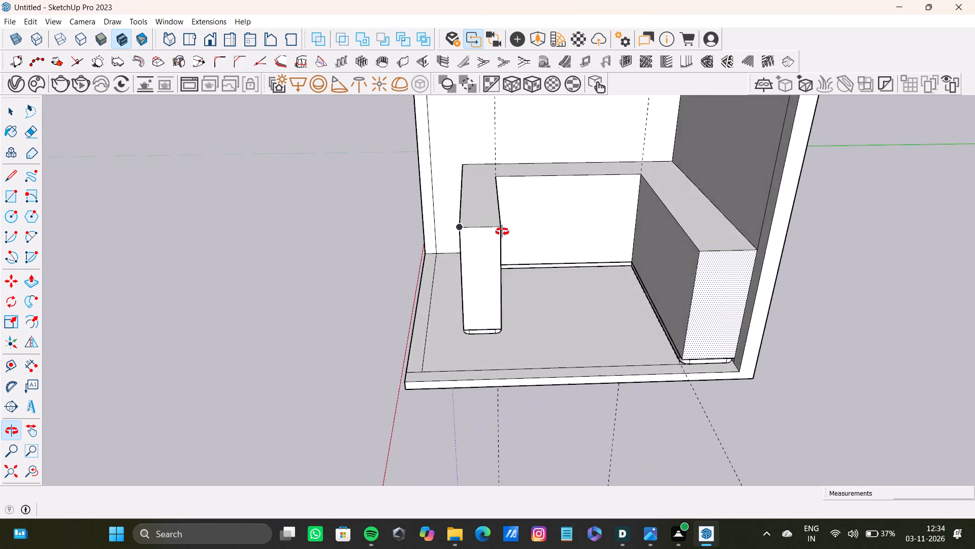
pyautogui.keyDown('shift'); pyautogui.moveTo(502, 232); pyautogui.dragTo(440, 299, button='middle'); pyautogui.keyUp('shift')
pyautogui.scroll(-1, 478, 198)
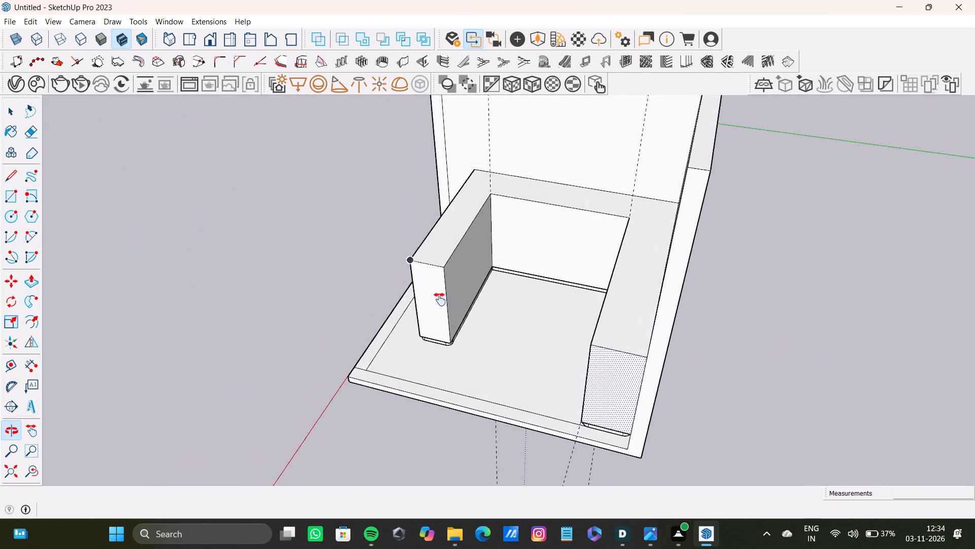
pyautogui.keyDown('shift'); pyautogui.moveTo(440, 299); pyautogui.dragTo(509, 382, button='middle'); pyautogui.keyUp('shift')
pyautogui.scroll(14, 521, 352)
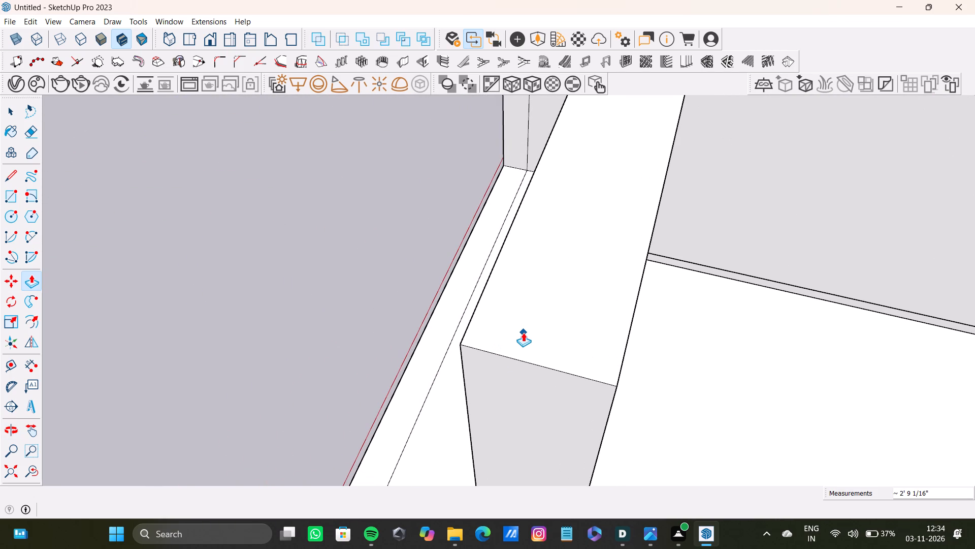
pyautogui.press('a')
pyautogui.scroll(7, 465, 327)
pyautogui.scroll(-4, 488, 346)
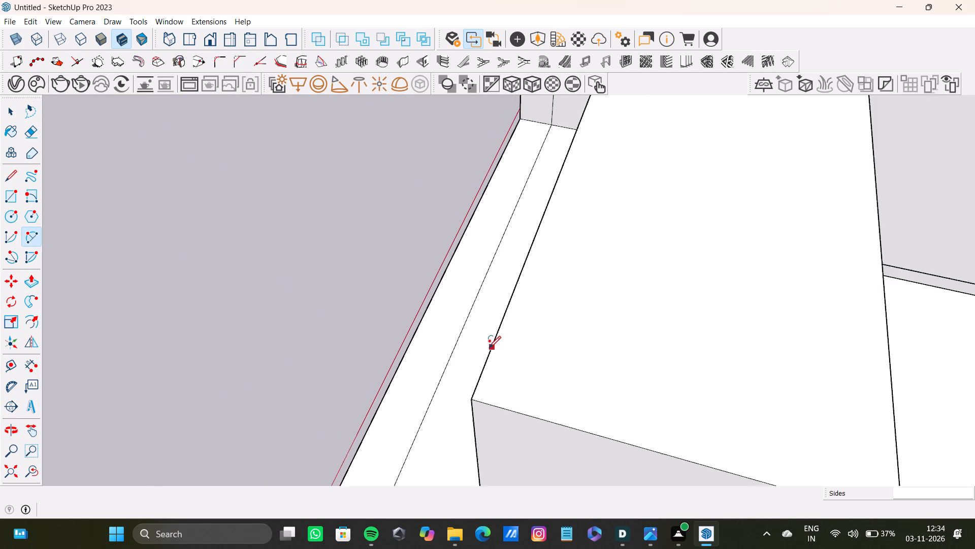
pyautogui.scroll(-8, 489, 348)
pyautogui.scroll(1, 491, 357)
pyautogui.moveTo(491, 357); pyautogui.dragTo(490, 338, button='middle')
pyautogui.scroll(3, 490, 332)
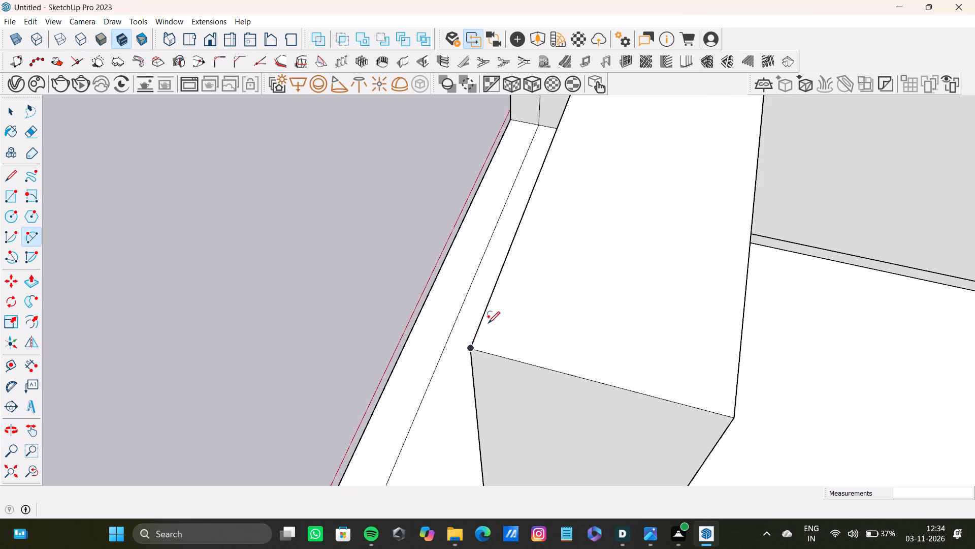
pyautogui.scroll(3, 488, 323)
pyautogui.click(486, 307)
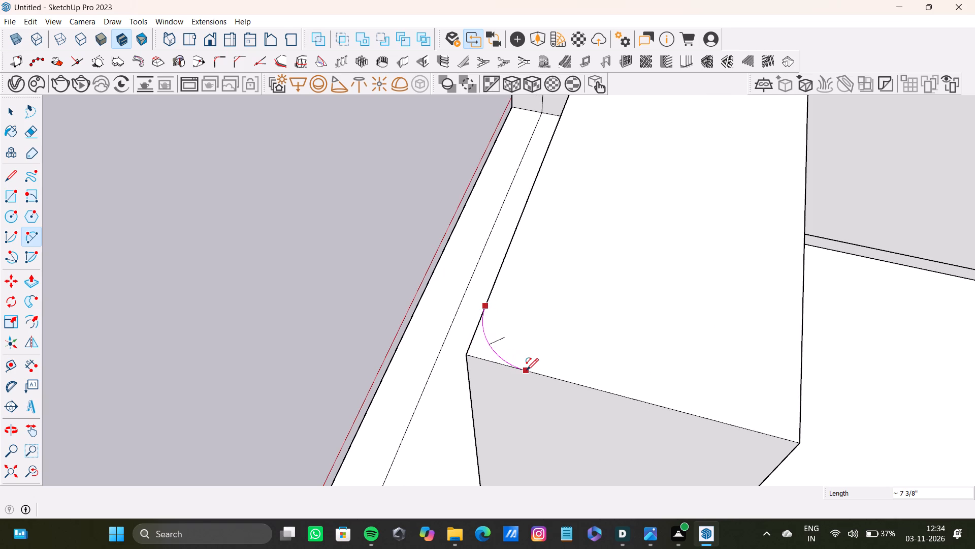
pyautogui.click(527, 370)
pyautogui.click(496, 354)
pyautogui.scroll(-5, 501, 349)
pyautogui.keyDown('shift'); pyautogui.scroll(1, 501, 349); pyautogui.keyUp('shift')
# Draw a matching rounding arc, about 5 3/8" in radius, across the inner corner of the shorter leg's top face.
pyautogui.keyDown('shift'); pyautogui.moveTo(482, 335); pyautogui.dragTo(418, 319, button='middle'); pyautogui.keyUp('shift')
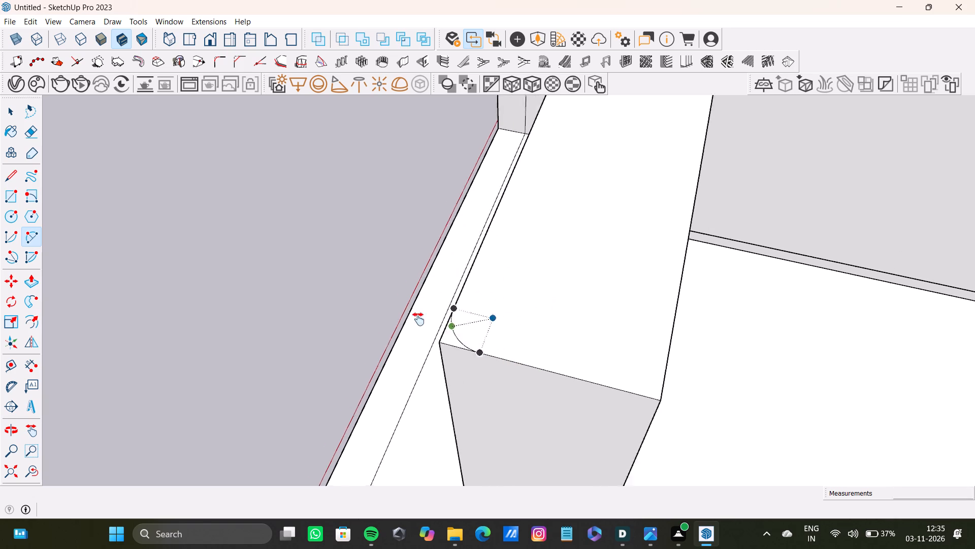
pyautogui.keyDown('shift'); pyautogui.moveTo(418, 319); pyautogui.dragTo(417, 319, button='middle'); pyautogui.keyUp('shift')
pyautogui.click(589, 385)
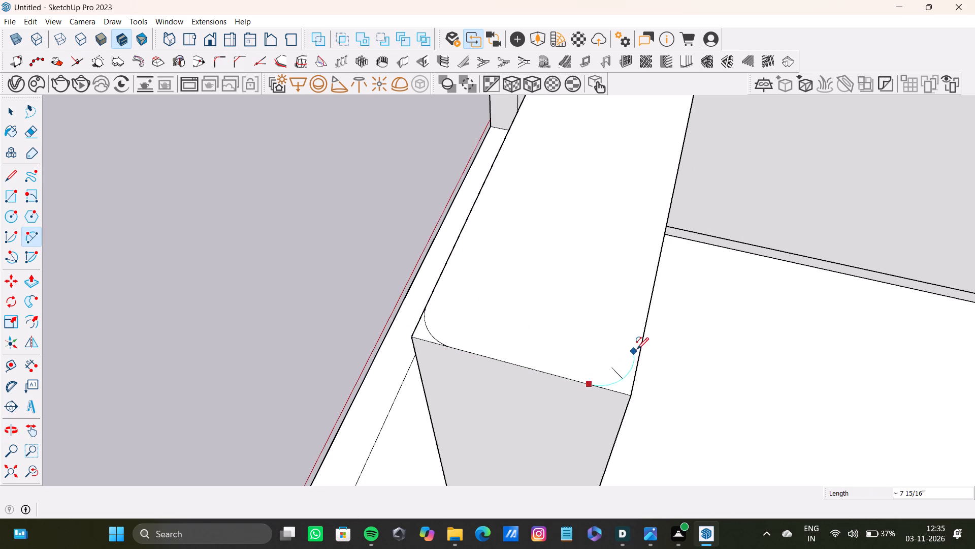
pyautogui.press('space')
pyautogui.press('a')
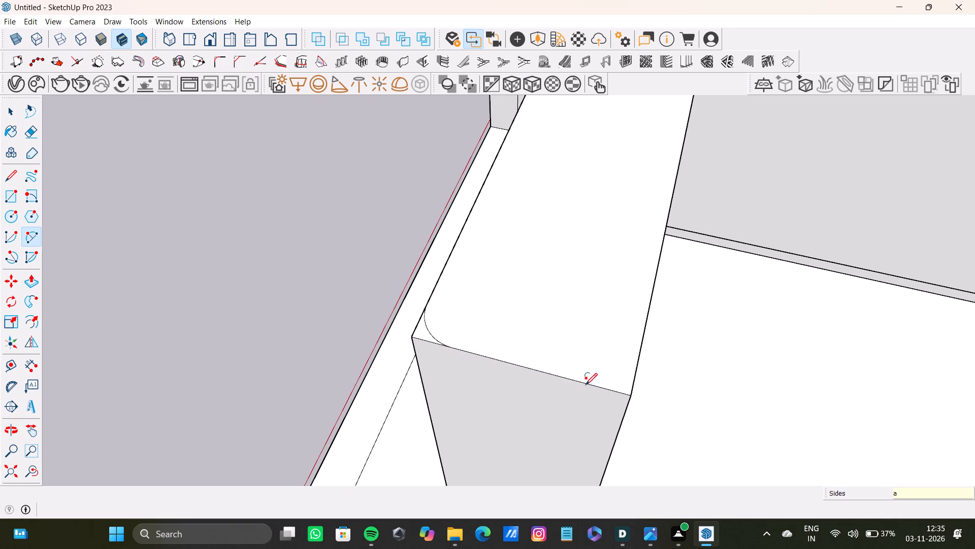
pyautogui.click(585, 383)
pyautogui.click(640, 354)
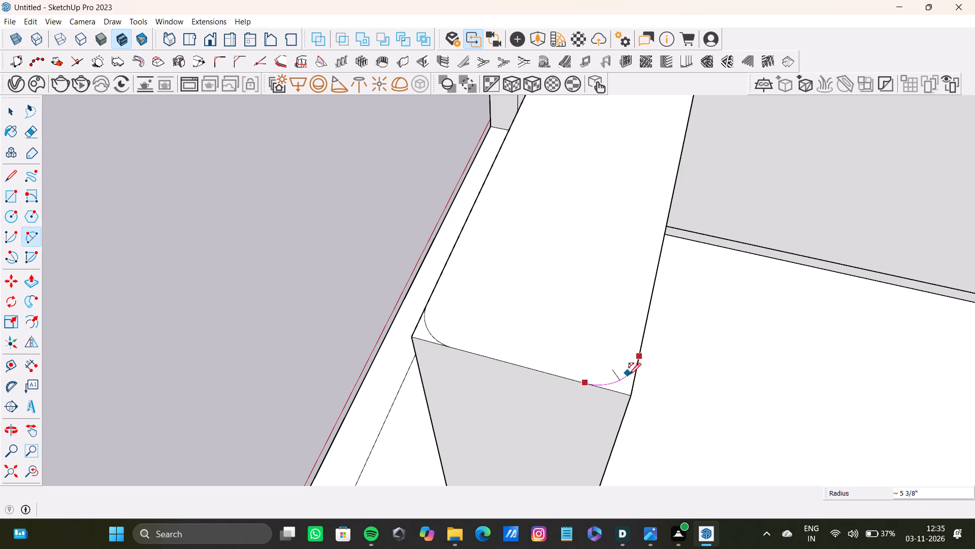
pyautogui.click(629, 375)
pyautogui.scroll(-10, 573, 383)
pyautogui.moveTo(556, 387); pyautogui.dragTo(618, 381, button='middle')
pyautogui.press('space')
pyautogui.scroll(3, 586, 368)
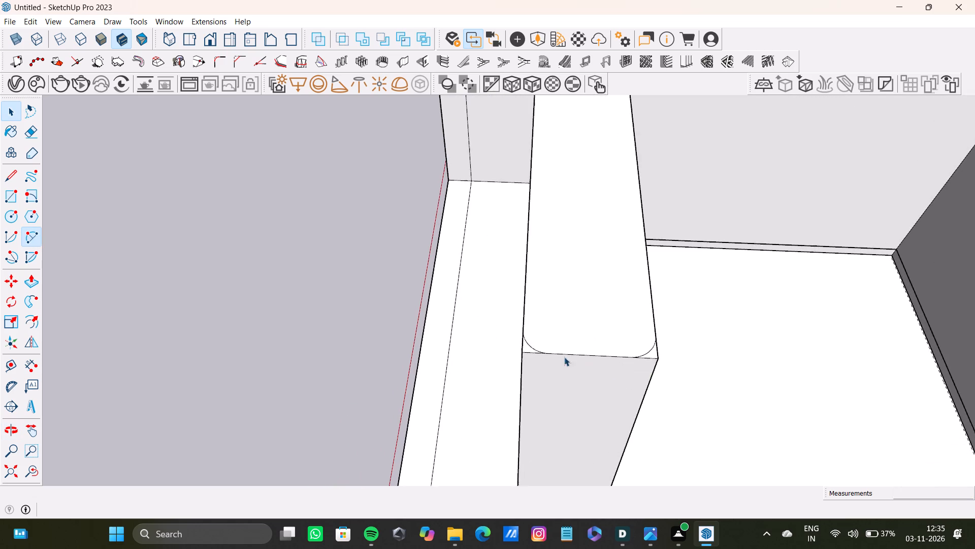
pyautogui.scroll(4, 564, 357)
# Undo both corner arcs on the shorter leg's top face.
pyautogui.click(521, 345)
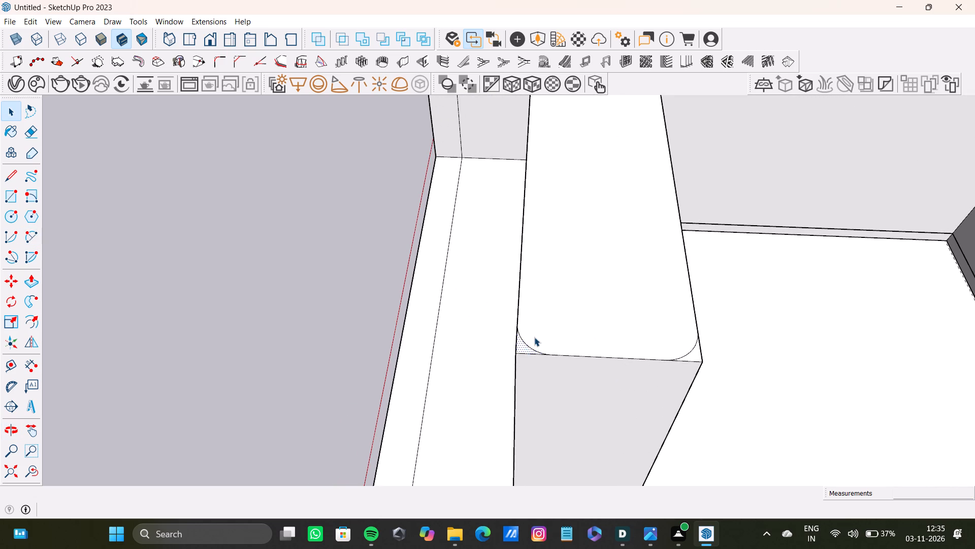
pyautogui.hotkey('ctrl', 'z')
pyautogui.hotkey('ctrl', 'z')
# Draw a larger rounding arc across the outer corner of the shorter leg's top face at its free end.
pyautogui.press('a')
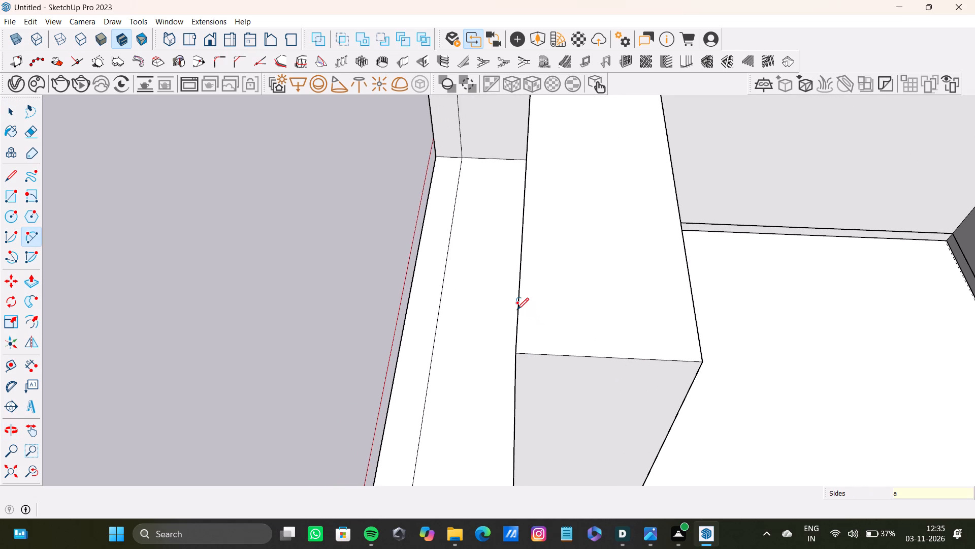
pyautogui.click(516, 309)
pyautogui.click(577, 357)
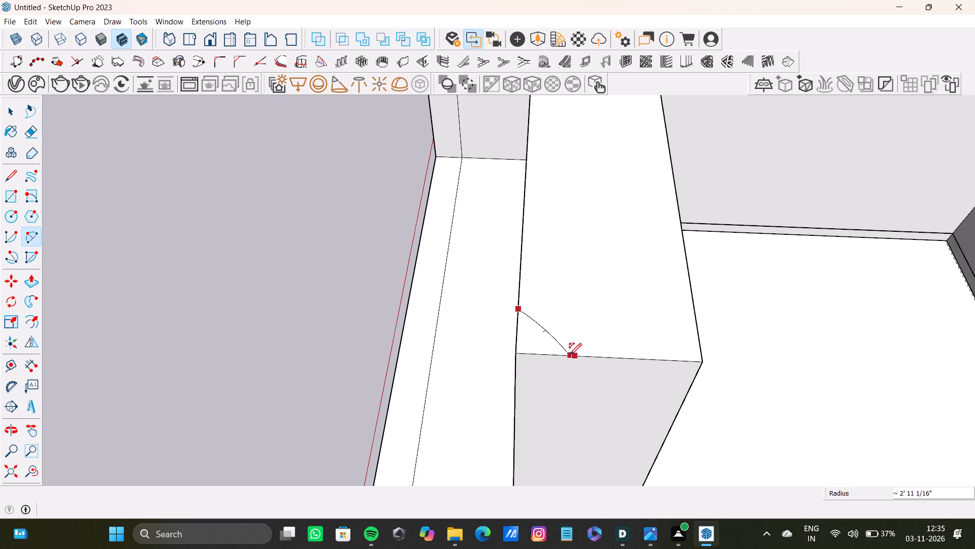
pyautogui.click(549, 351)
pyautogui.press('space')
# Draw a matching arc spanning about 8 7/8" across the inner corner of the shorter leg's top face.
pyautogui.scroll(-3, 559, 345)
pyautogui.moveTo(566, 354); pyautogui.dragTo(514, 349, button='middle')
pyautogui.scroll(3, 635, 374)
pyautogui.press('a')
pyautogui.moveTo(671, 382); pyautogui.dragTo(620, 375, button='middle')
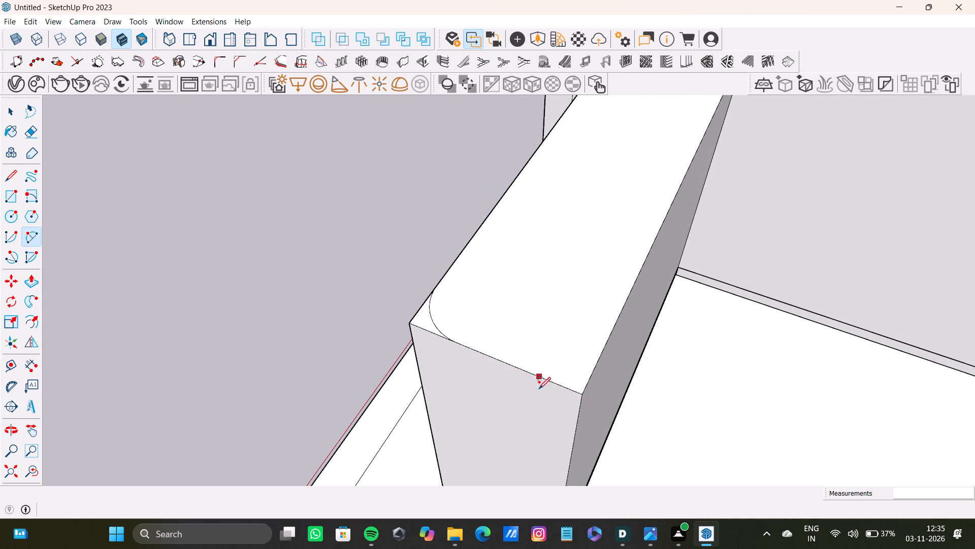
pyautogui.click(542, 376)
pyautogui.press('space')
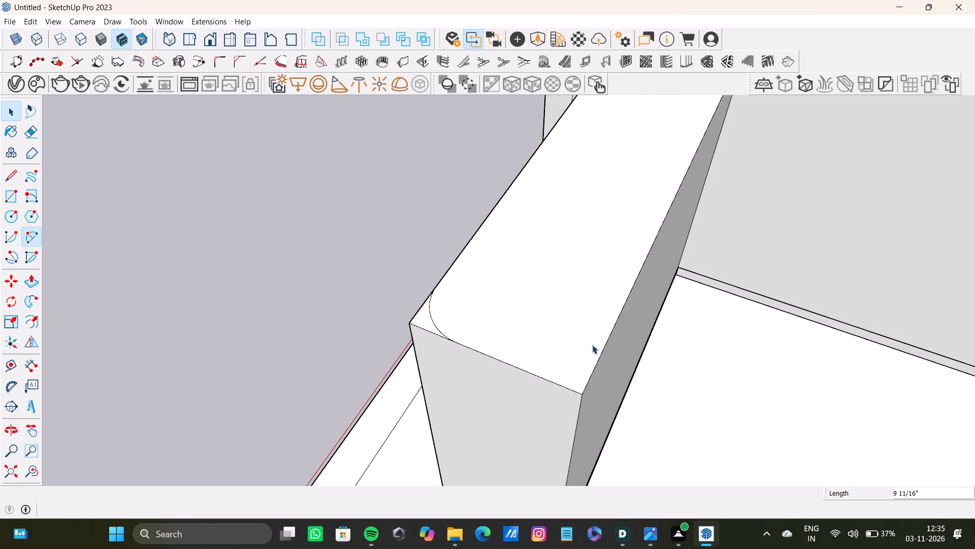
pyautogui.press('a')
pyautogui.click(540, 376)
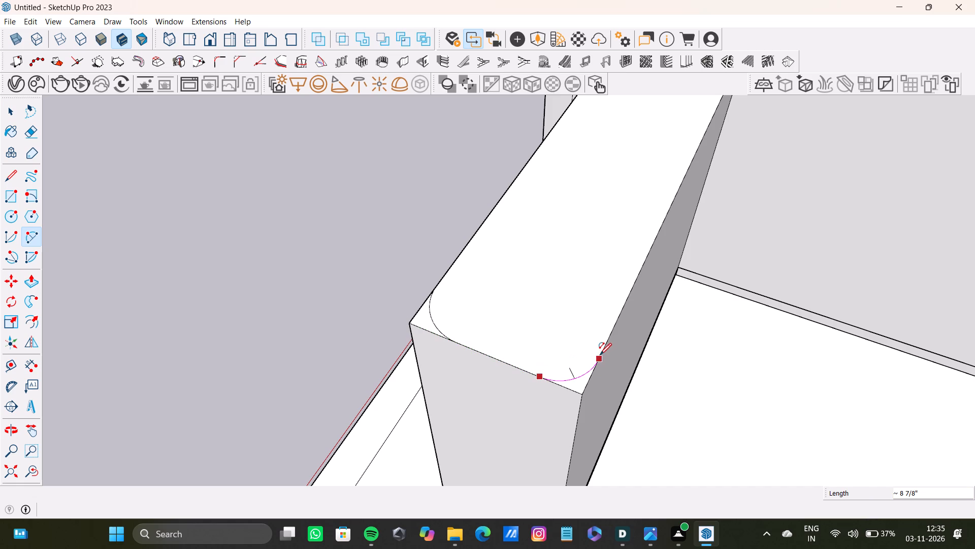
pyautogui.click(598, 355)
pyautogui.click(582, 374)
pyautogui.press('space')
# Push/Pull the inner corner sliver down the shorter leg's full height to cut that corner round.
pyautogui.click(580, 385)
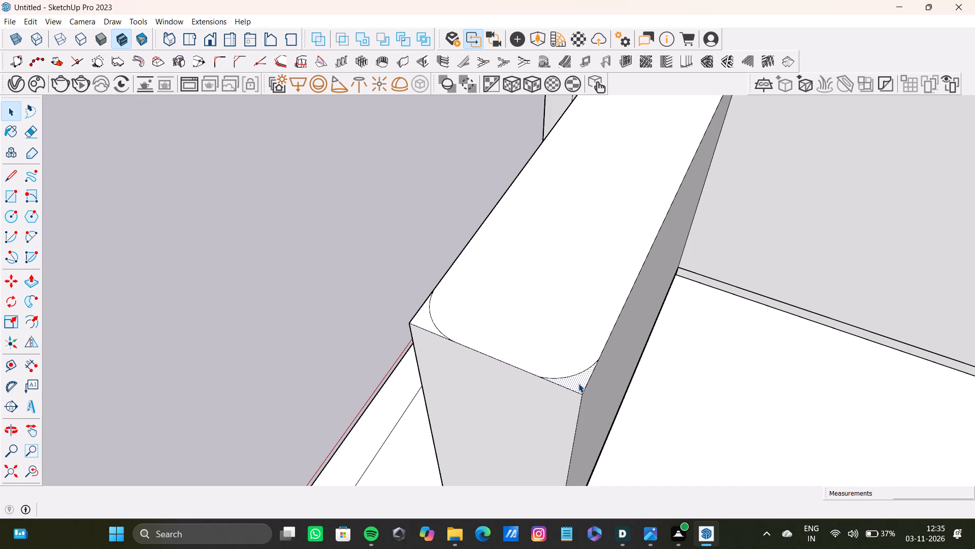
pyautogui.press('p')
pyautogui.moveTo(578, 383); pyautogui.dragTo(576, 404)
pyautogui.scroll(-4, 575, 405)
pyautogui.keyDown('shift'); pyautogui.moveTo(573, 405); pyautogui.dragTo(613, 290, button='middle'); pyautogui.keyUp('shift')
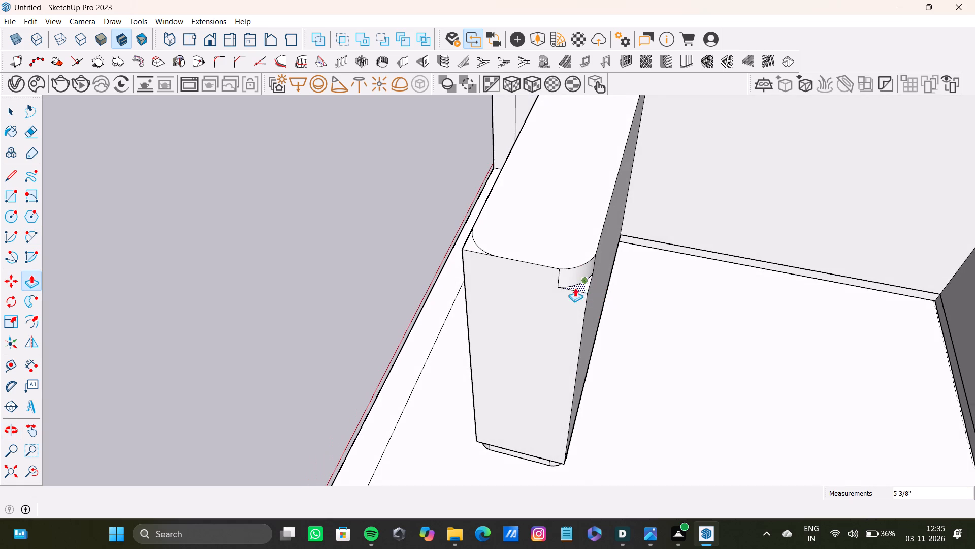
pyautogui.moveTo(574, 290); pyautogui.dragTo(579, 469)
# Push/Pull the outer corner sliver down the full 6' 7 1/8" height of the shorter leg to round that corner.
pyautogui.moveTo(483, 409); pyautogui.dragTo(551, 402, button='middle')
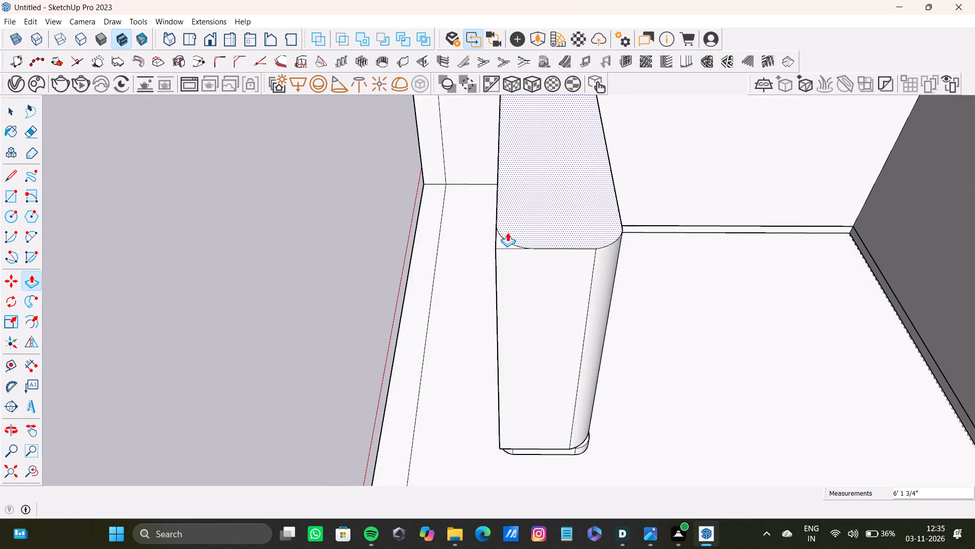
pyautogui.moveTo(505, 239); pyautogui.dragTo(520, 464)
# Examine the shorter leg's rounded end and how its lower edge lines up with the rounded base.
pyautogui.scroll(3, 508, 447)
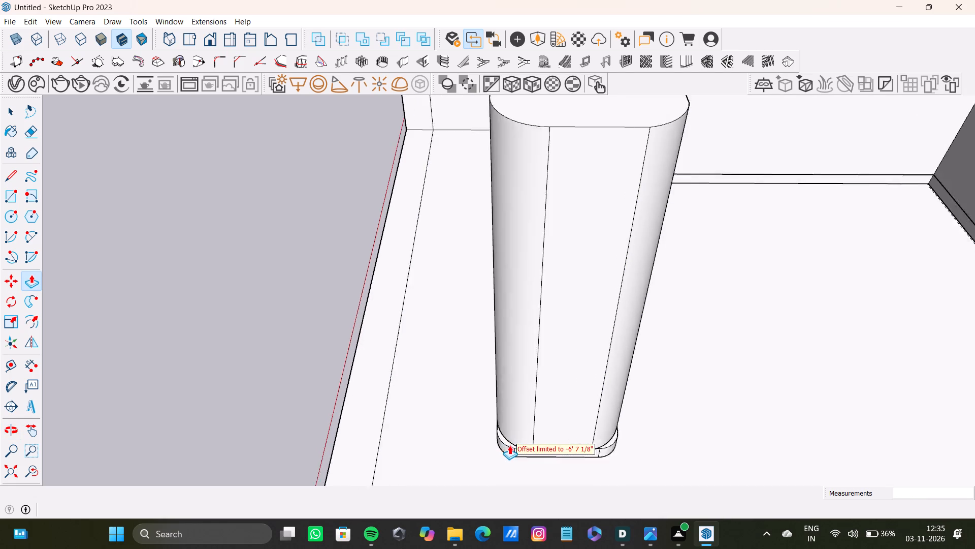
pyautogui.scroll(7, 509, 445)
pyautogui.moveTo(512, 438); pyautogui.dragTo(696, 367, button='middle')
pyautogui.scroll(-9, 543, 364)
pyautogui.keyDown('shift'); pyautogui.moveTo(539, 358); pyautogui.dragTo(430, 442, button='middle'); pyautogui.keyUp('shift')
pyautogui.scroll(-5, 430, 440)
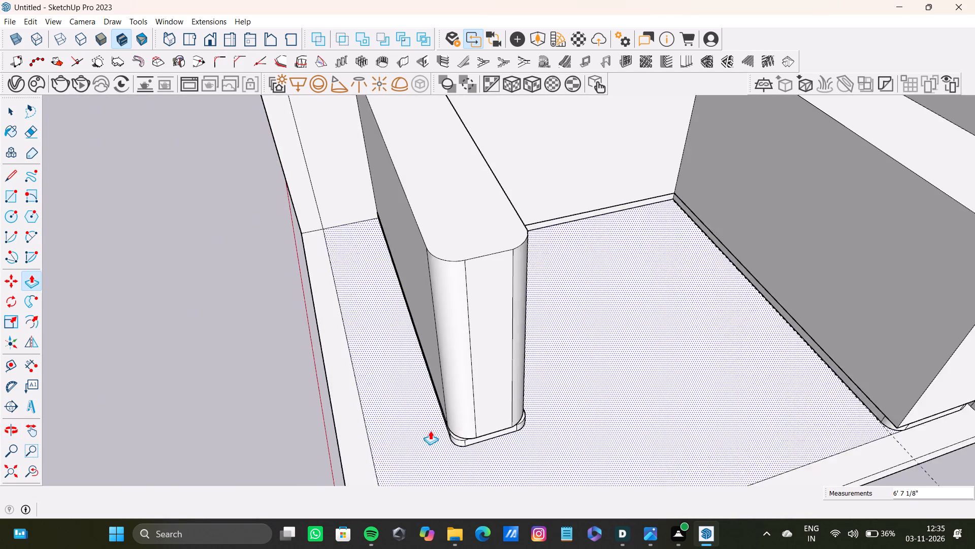
pyautogui.scroll(-3, 430, 431)
pyautogui.scroll(-4, 492, 387)
pyautogui.moveTo(502, 387); pyautogui.dragTo(474, 359, button='middle')
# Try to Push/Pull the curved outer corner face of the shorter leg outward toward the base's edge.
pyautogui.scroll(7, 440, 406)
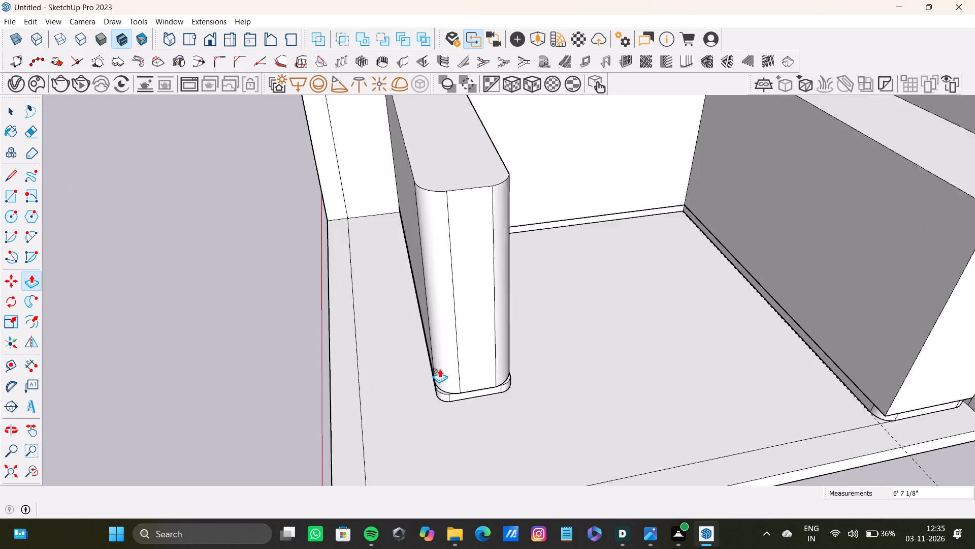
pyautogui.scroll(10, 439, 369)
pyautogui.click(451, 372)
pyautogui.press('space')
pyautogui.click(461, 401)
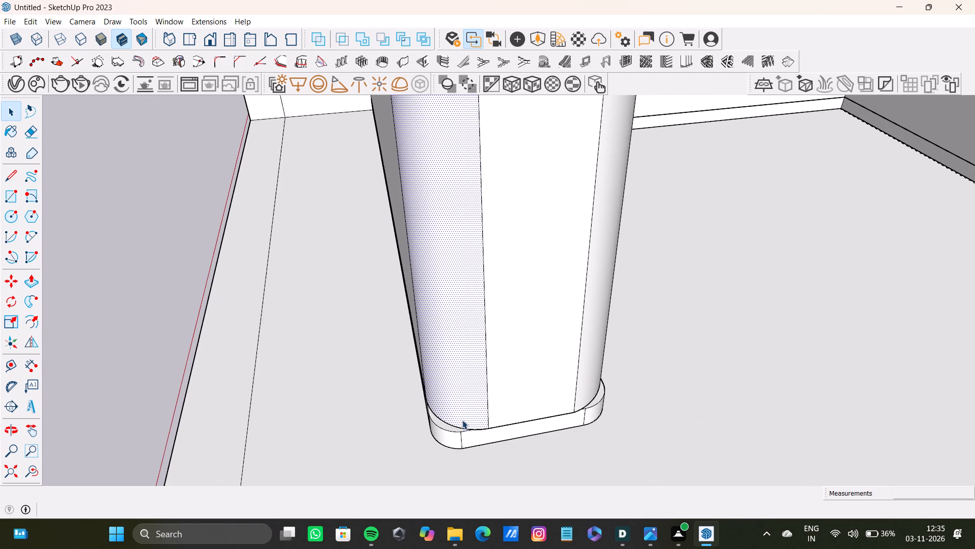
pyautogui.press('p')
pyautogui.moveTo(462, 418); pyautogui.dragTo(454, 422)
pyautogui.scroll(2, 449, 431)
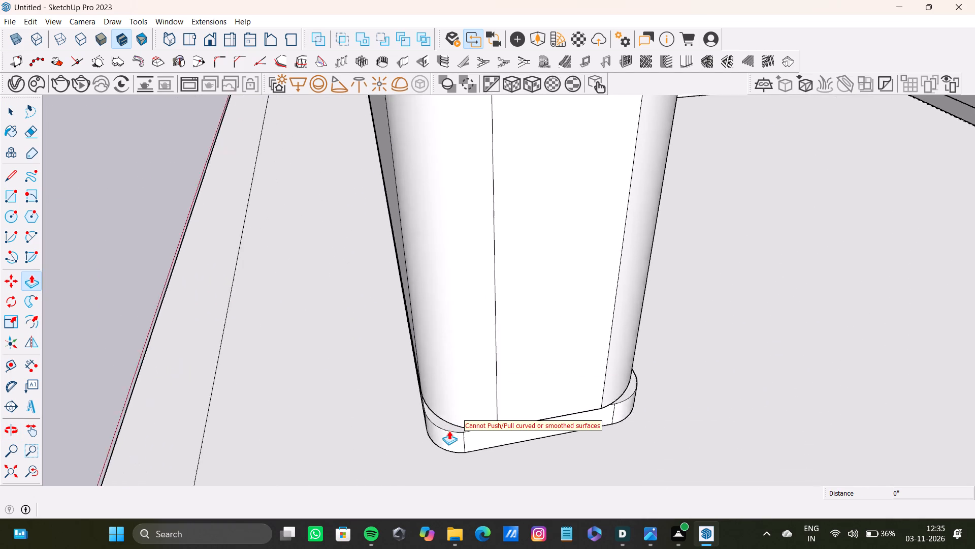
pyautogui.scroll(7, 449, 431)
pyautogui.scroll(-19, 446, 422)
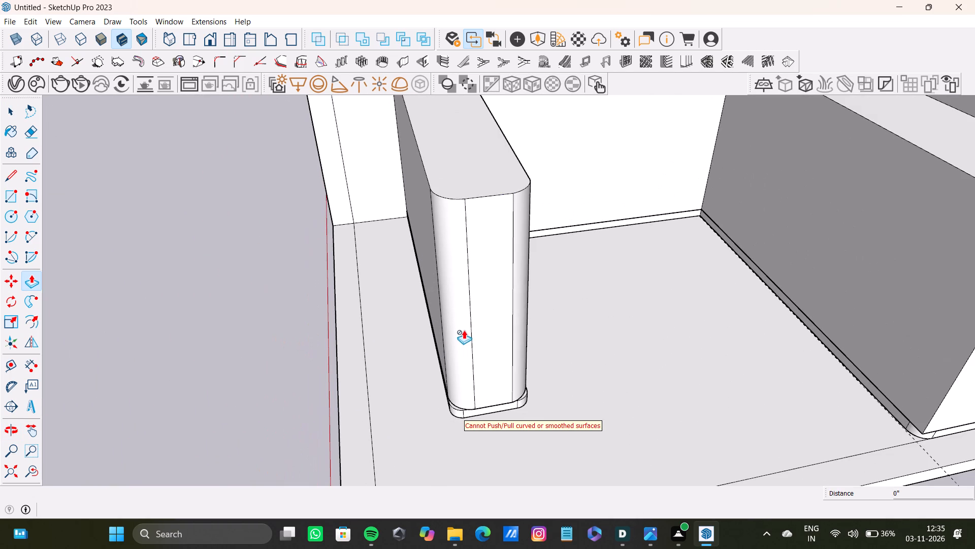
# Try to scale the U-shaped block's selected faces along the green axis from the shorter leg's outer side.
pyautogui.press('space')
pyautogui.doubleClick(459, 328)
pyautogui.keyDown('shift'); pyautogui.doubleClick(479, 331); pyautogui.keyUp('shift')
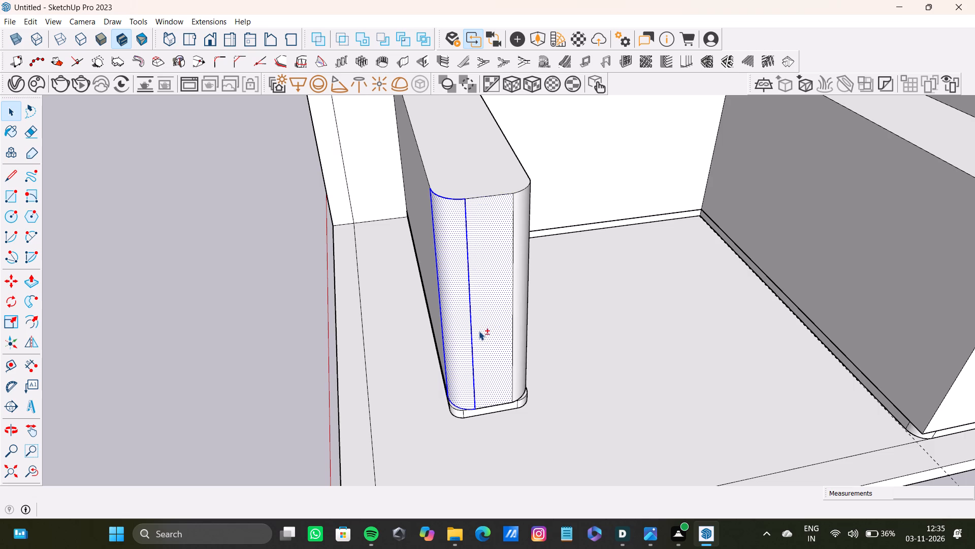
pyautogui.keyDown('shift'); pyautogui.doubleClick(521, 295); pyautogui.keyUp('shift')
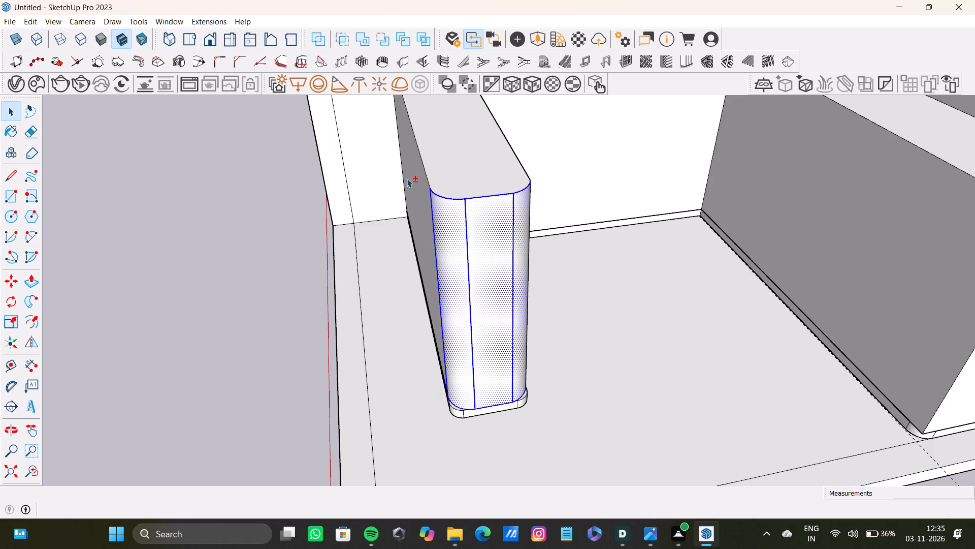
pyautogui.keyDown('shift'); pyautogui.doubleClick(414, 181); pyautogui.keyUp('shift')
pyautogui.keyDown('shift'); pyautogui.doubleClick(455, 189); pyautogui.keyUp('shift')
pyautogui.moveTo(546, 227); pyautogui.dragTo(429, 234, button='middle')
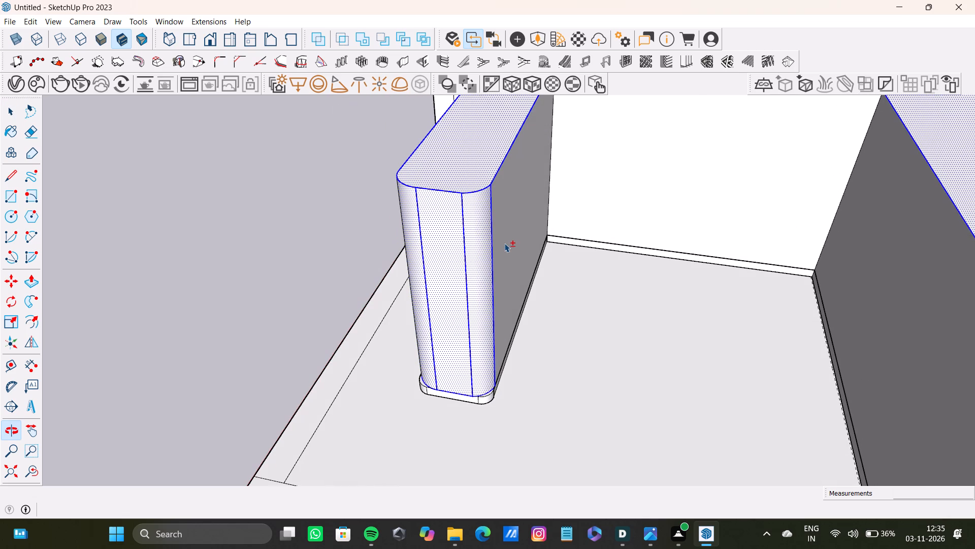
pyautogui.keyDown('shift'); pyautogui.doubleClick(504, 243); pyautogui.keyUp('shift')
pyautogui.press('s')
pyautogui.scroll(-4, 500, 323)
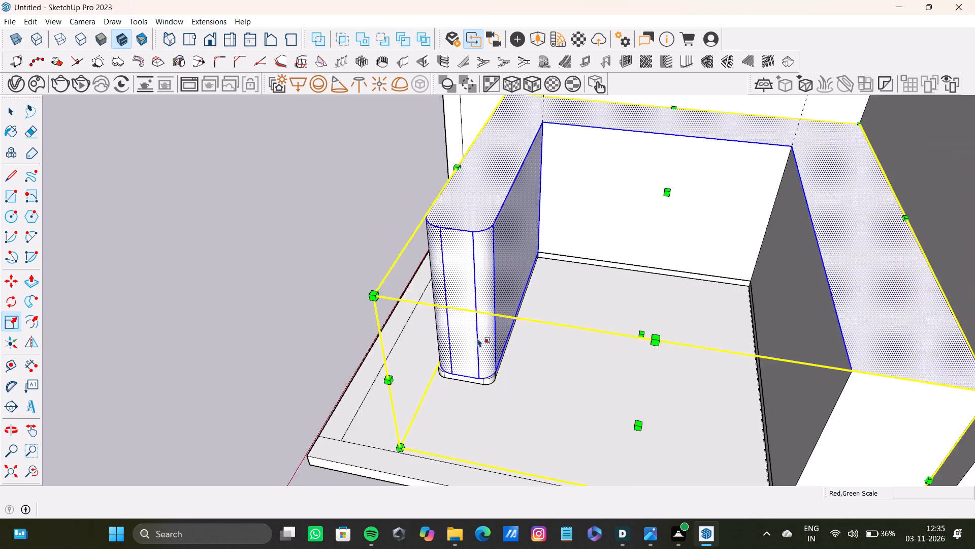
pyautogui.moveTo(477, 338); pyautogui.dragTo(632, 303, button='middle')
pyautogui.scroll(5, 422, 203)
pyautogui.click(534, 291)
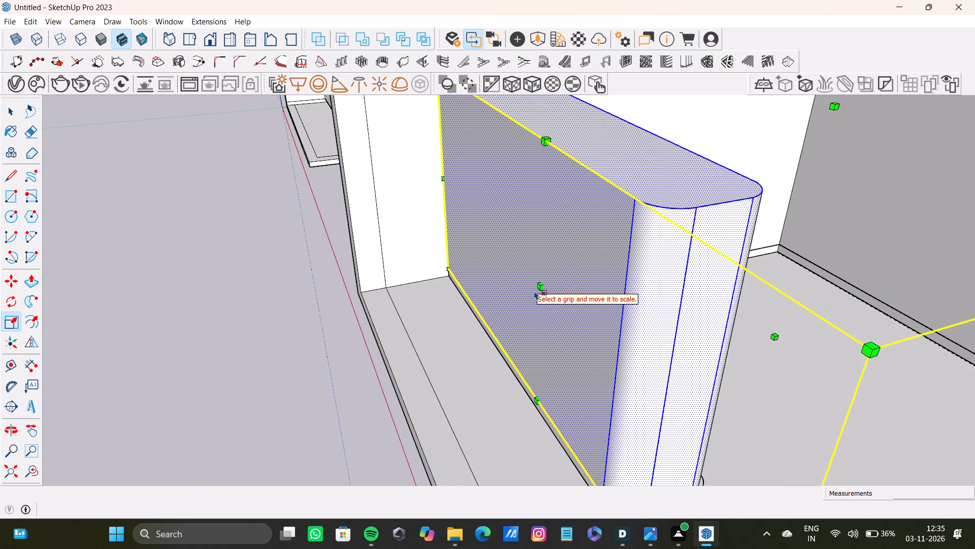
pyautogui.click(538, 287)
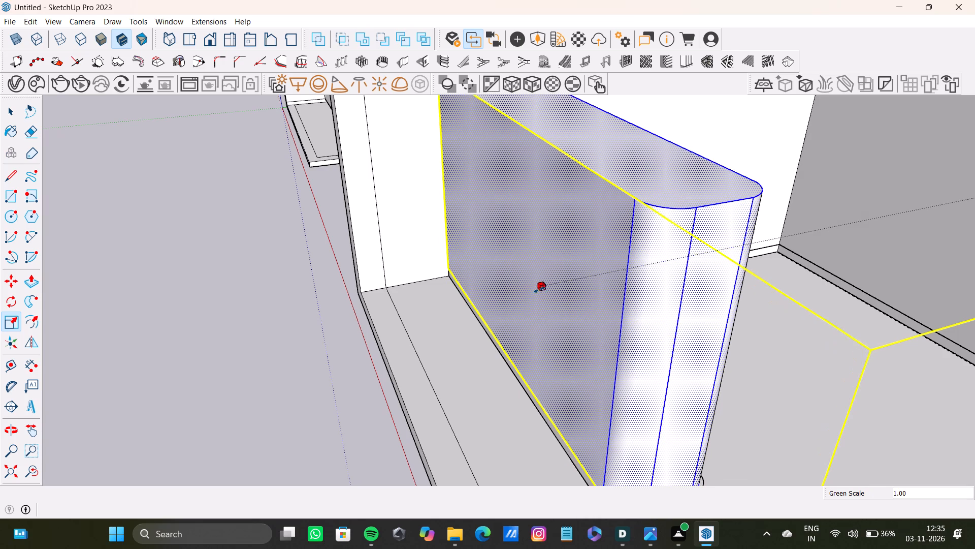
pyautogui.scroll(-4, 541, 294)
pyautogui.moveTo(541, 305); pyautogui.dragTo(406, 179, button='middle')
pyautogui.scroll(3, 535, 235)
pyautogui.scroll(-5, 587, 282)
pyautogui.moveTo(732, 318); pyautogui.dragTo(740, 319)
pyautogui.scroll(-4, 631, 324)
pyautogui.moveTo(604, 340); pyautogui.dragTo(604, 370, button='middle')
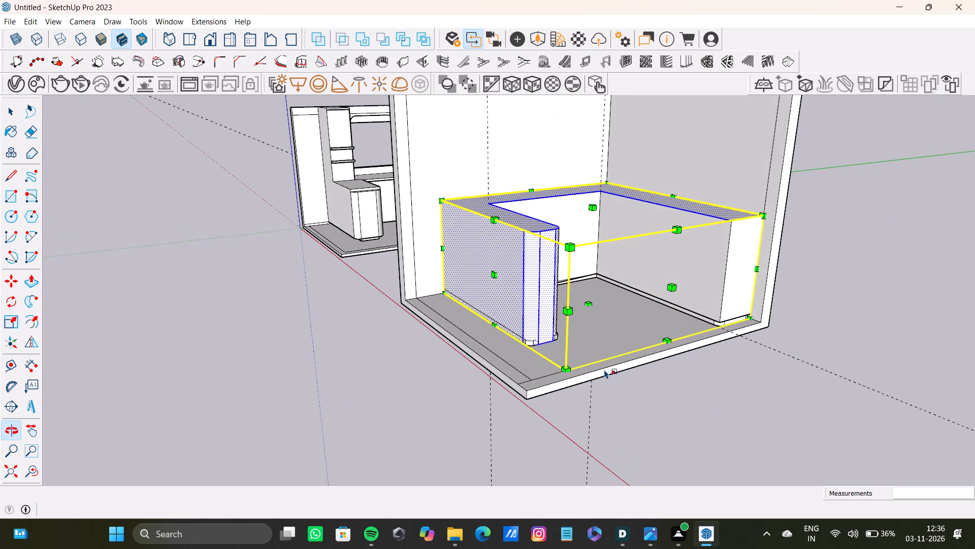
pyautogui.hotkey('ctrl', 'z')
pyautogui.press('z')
# Undo the full-height Push/Pull cuts that rounded both corners of the shorter leg's end.
pyautogui.scroll(-4, 536, 324)
pyautogui.moveTo(412, 318); pyautogui.dragTo(483, 341, button='middle')
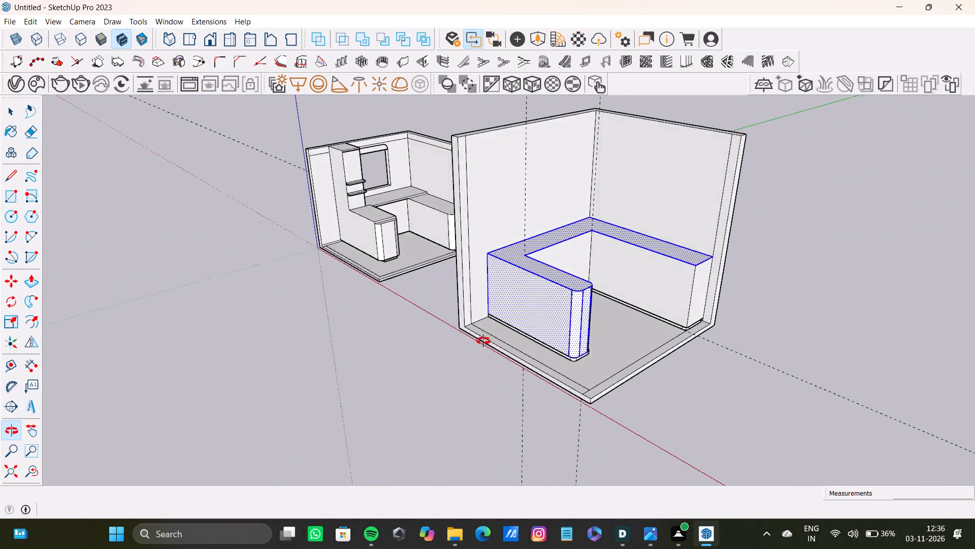
pyautogui.moveTo(483, 341); pyautogui.dragTo(483, 339, button='middle')
pyautogui.scroll(-5, 483, 317)
pyautogui.moveTo(515, 310); pyautogui.dragTo(583, 255, button='middle')
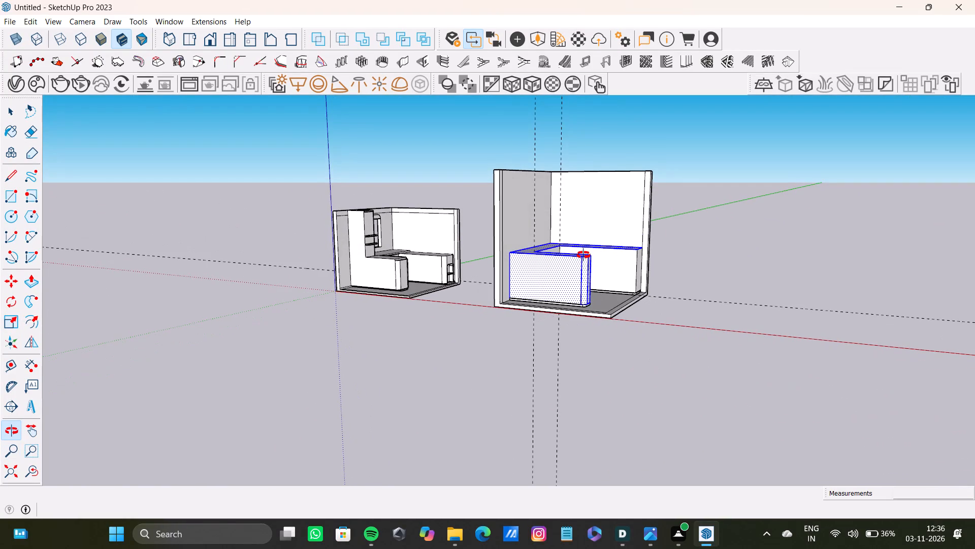
pyautogui.moveTo(583, 255); pyautogui.dragTo(328, 352, button='middle')
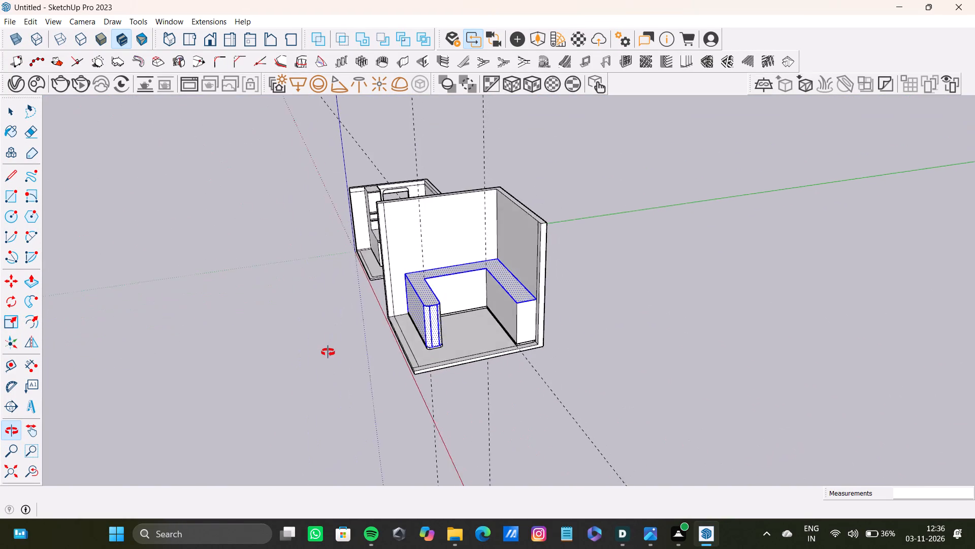
pyautogui.moveTo(328, 352); pyautogui.dragTo(295, 374, button='middle')
pyautogui.scroll(7, 473, 331)
pyautogui.scroll(-4, 493, 316)
pyautogui.moveTo(492, 316); pyautogui.dragTo(472, 316, button='middle')
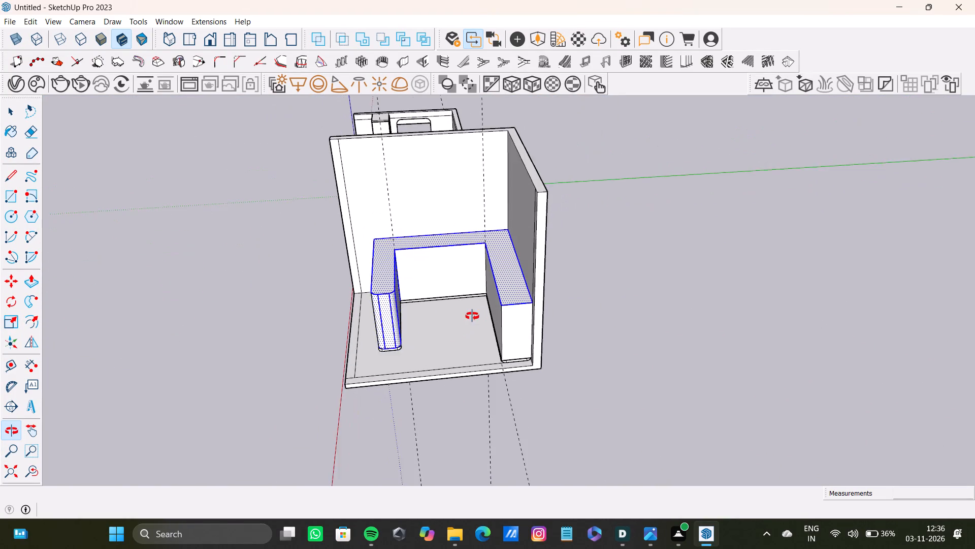
pyautogui.moveTo(472, 316); pyautogui.dragTo(392, 390, button='middle')
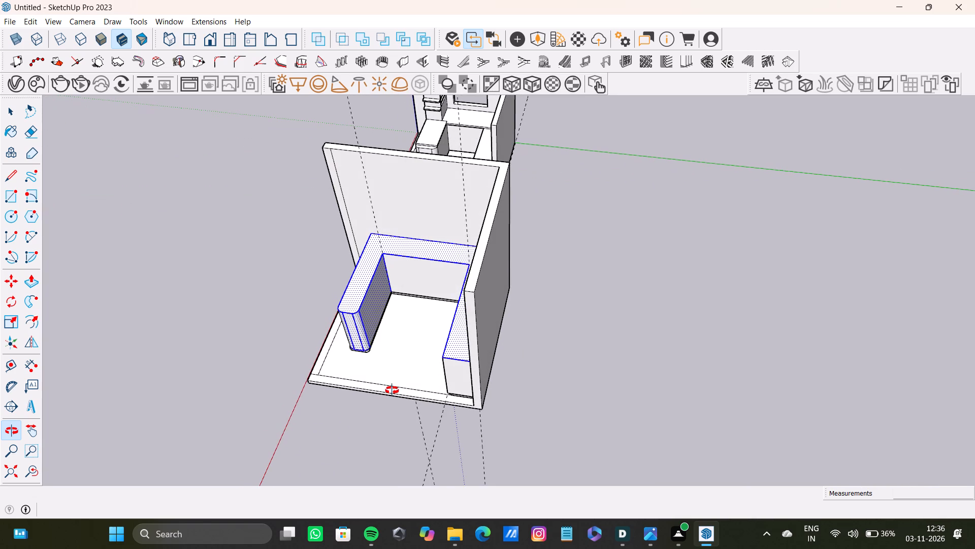
pyautogui.moveTo(392, 390); pyautogui.dragTo(440, 399, button='middle')
pyautogui.hotkey('ctrl', 'z')
pyautogui.hotkey('ctrl', 'z')
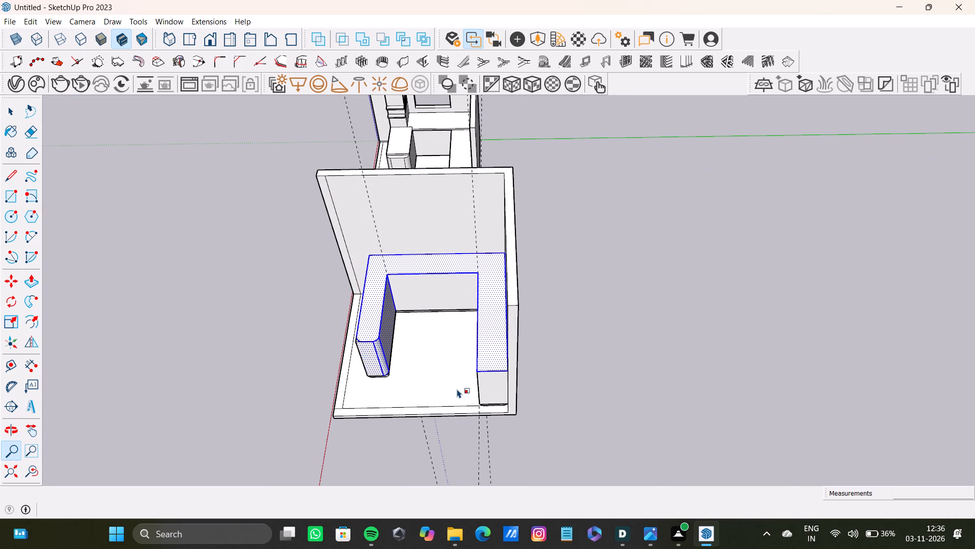
pyautogui.hotkey('ctrl', 'z')
pyautogui.hotkey('ctrl', 'z')
pyautogui.press('z')
pyautogui.press('z')
# Delete the two corner arcs on the top face at the shorter leg's end.
pyautogui.scroll(7, 352, 348)
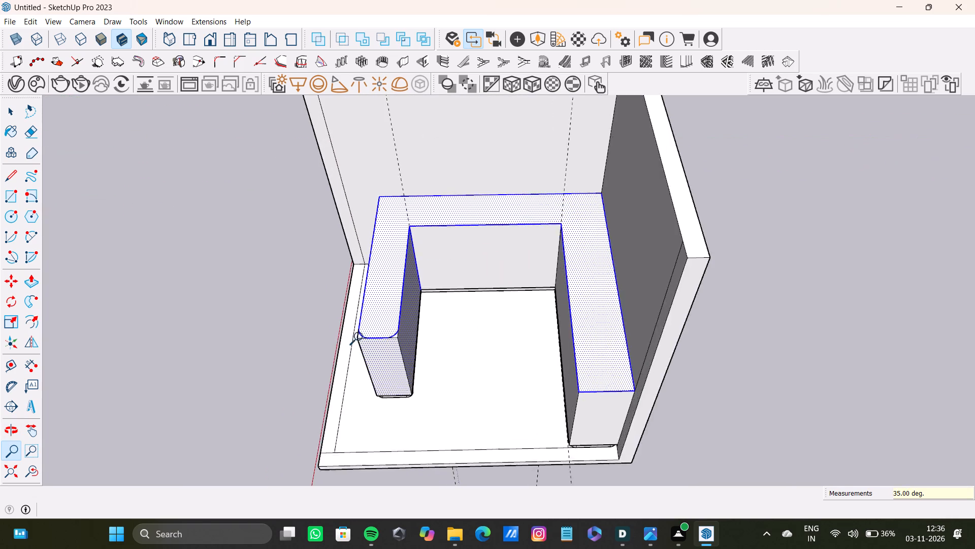
pyautogui.scroll(7, 361, 337)
pyautogui.scroll(-7, 393, 332)
pyautogui.keyDown('shift'); pyautogui.moveTo(392, 339); pyautogui.dragTo(506, 339, button='middle'); pyautogui.keyUp('shift')
pyautogui.scroll(7, 475, 351)
pyautogui.press('space')
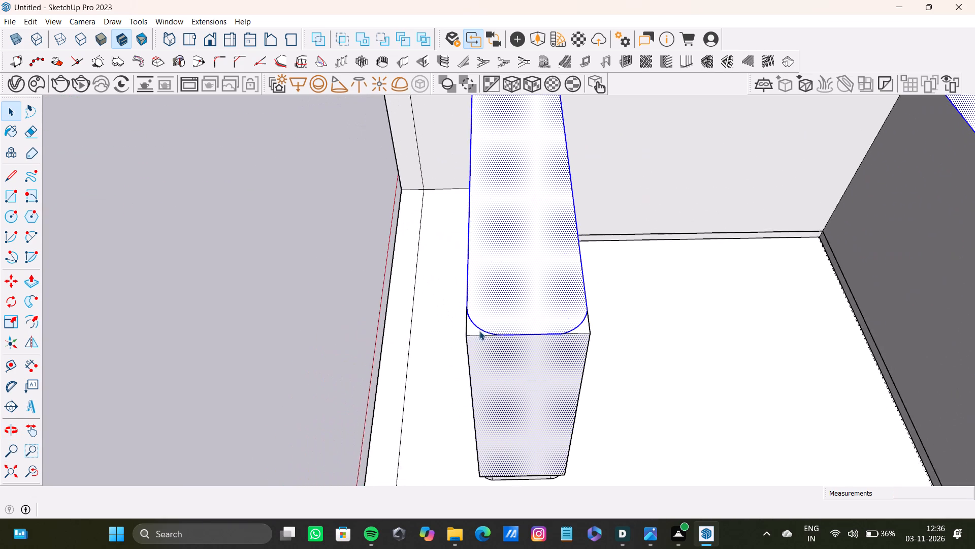
pyautogui.scroll(5, 479, 331)
pyautogui.press('space')
pyautogui.click(481, 329)
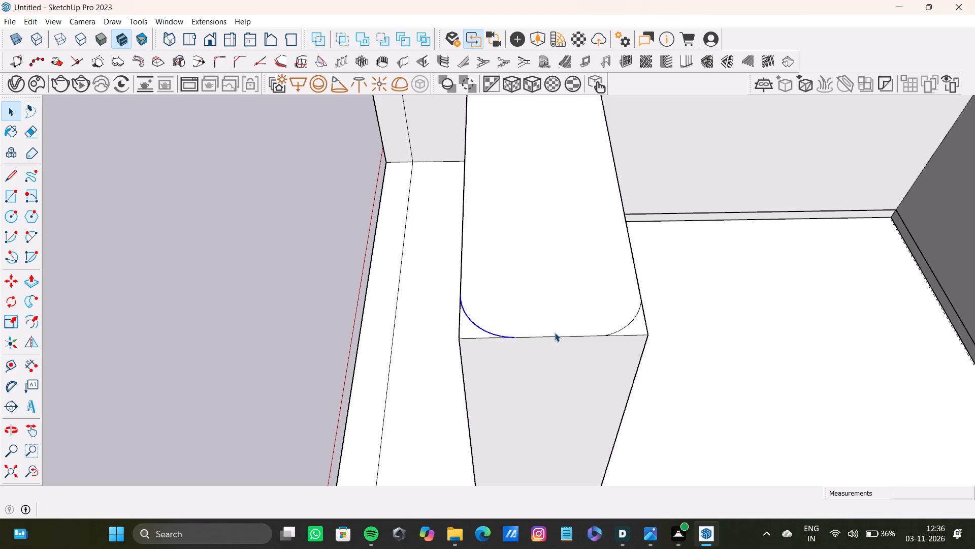
pyautogui.press('Delete')
pyautogui.click(633, 319)
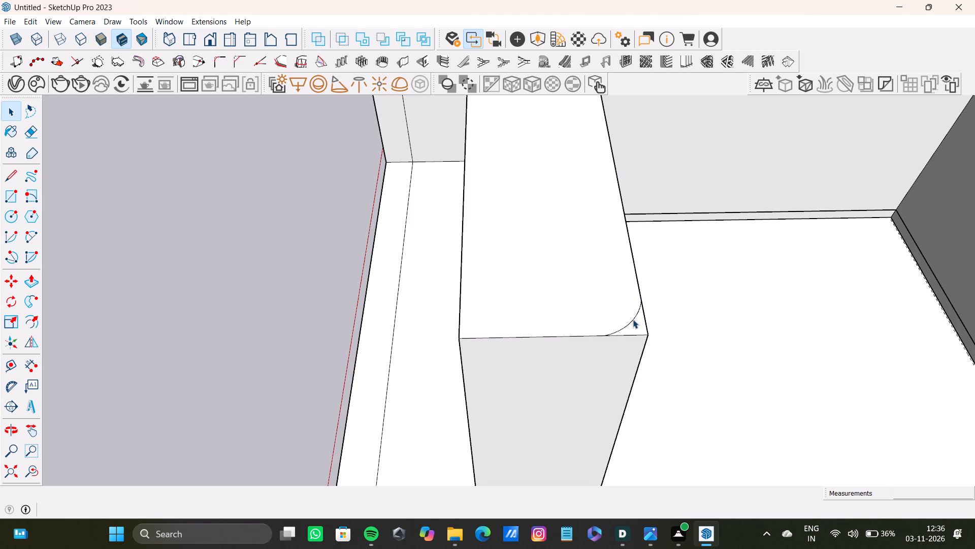
pyautogui.press('Delete')
# Examine the underside of the shorter leg's end where its square corners overhang the rounded base.
pyautogui.scroll(-13, 559, 331)
pyautogui.moveTo(561, 298); pyautogui.dragTo(622, 197, button='middle')
pyautogui.scroll(4, 590, 303)
pyautogui.scroll(-4, 560, 363)
pyautogui.moveTo(555, 379); pyautogui.dragTo(394, 322, button='middle')
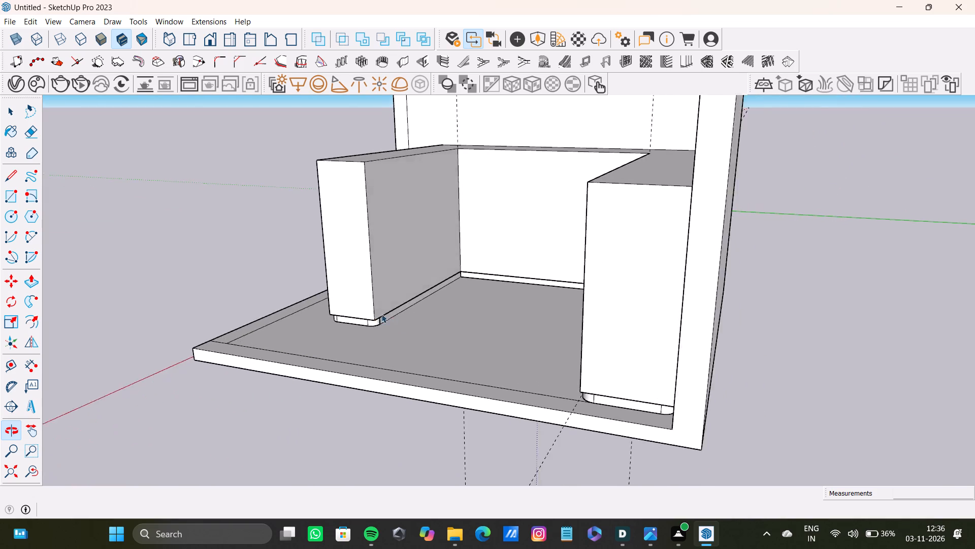
pyautogui.scroll(10, 345, 308)
pyautogui.keyDown('shift'); pyautogui.moveTo(357, 318); pyautogui.dragTo(772, 346, button='middle'); pyautogui.keyUp('shift')
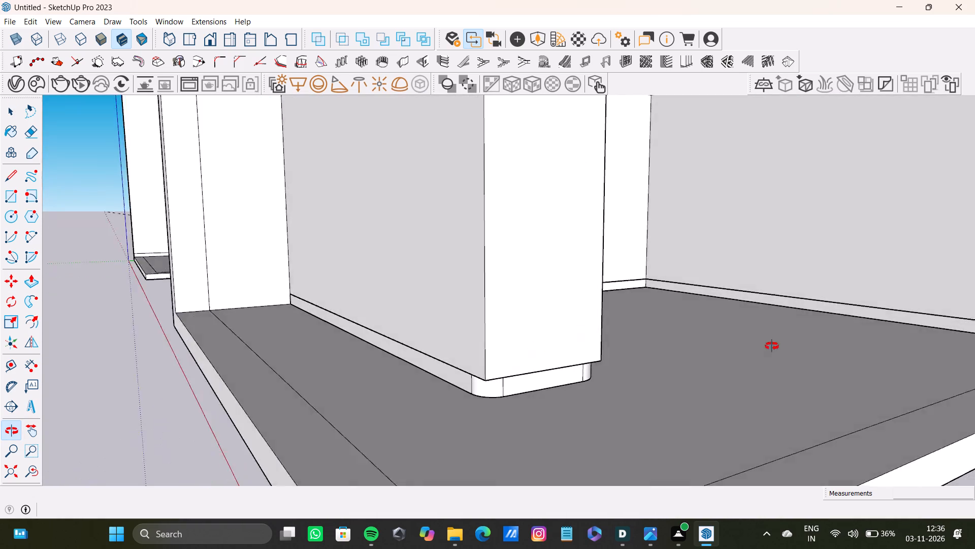
pyautogui.keyDown('shift'); pyautogui.moveTo(772, 346); pyautogui.dragTo(421, 357, button='middle'); pyautogui.keyUp('shift')
pyautogui.scroll(9, 501, 402)
pyautogui.moveTo(630, 386); pyautogui.dragTo(633, 369, button='middle')
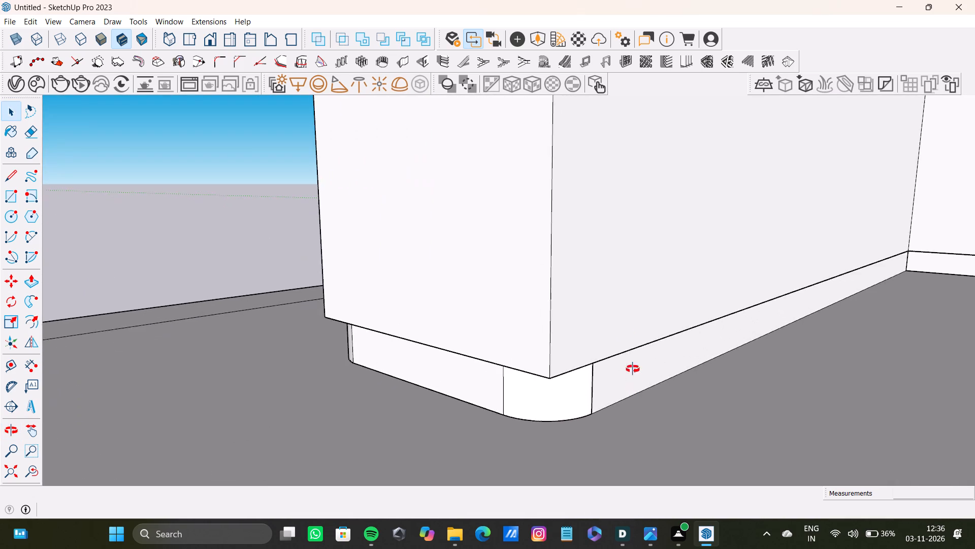
pyautogui.moveTo(633, 369); pyautogui.dragTo(557, 321, button='middle')
pyautogui.scroll(11, 452, 335)
pyautogui.moveTo(493, 337); pyautogui.dragTo(493, 314, button='middle')
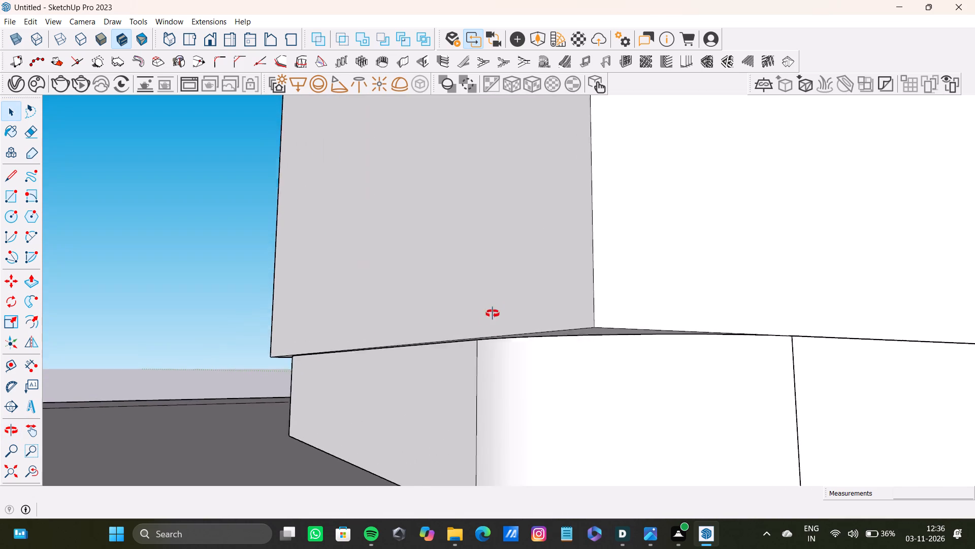
pyautogui.moveTo(493, 314); pyautogui.dragTo(489, 251, button='middle')
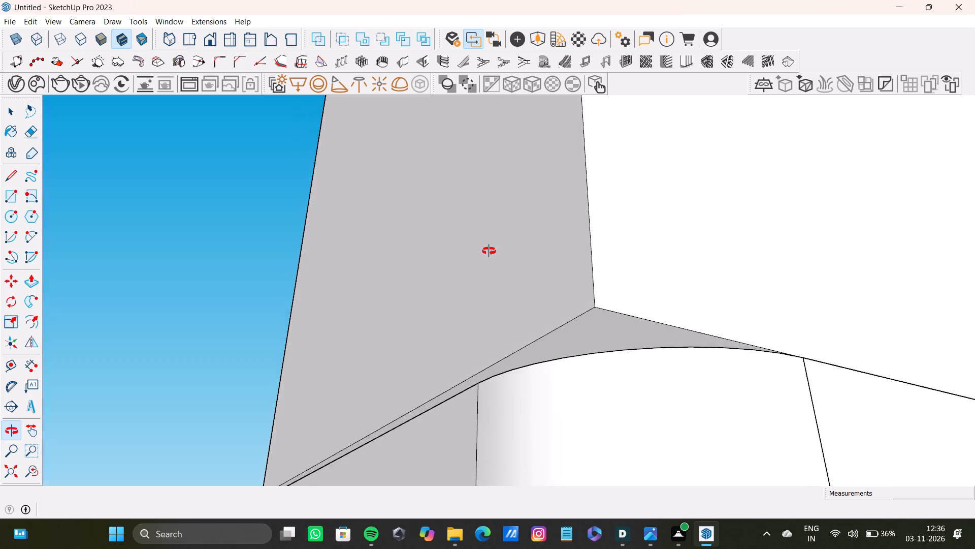
pyautogui.moveTo(489, 251); pyautogui.dragTo(574, 279, button='middle')
pyautogui.scroll(-7, 463, 296)
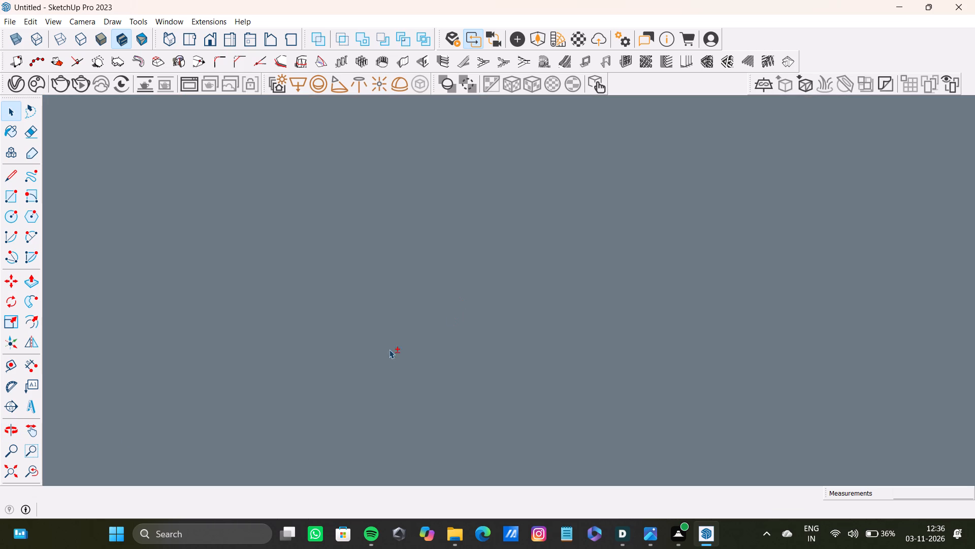
pyautogui.click(10, 469)
pyautogui.moveTo(402, 394); pyautogui.dragTo(680, 448, button='middle')
pyautogui.scroll(8, 563, 472)
pyautogui.keyDown('shift'); pyautogui.moveTo(589, 445); pyautogui.dragTo(444, 319, button='middle'); pyautogui.keyUp('shift')
pyautogui.scroll(11, 573, 313)
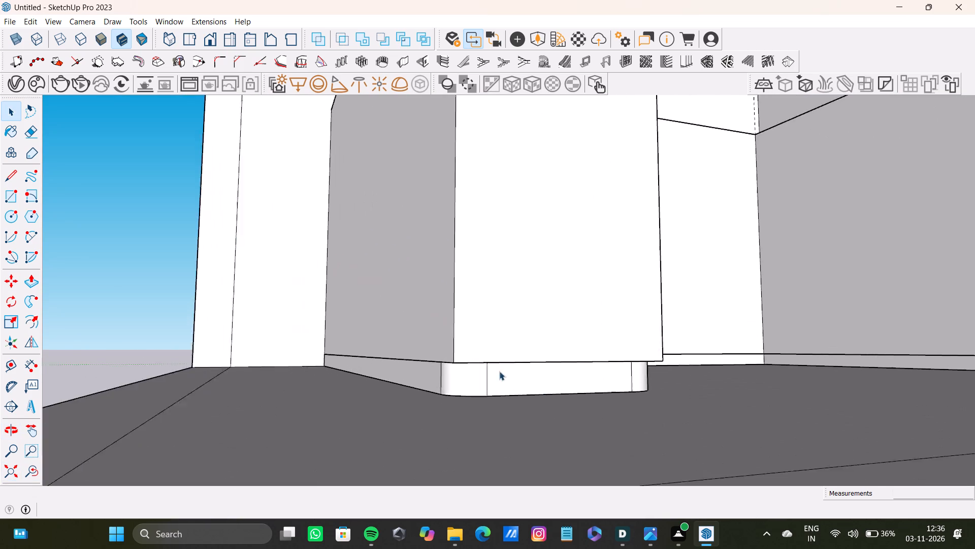
pyautogui.scroll(10, 499, 371)
pyautogui.moveTo(421, 368); pyautogui.dragTo(358, 350, button='middle')
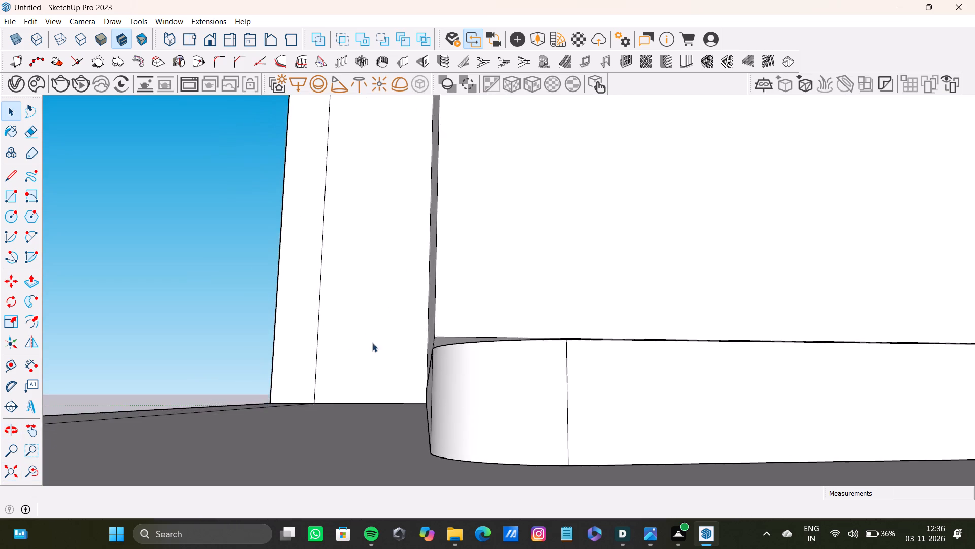
pyautogui.scroll(8, 505, 340)
pyautogui.moveTo(540, 340); pyautogui.dragTo(518, 309, button='middle')
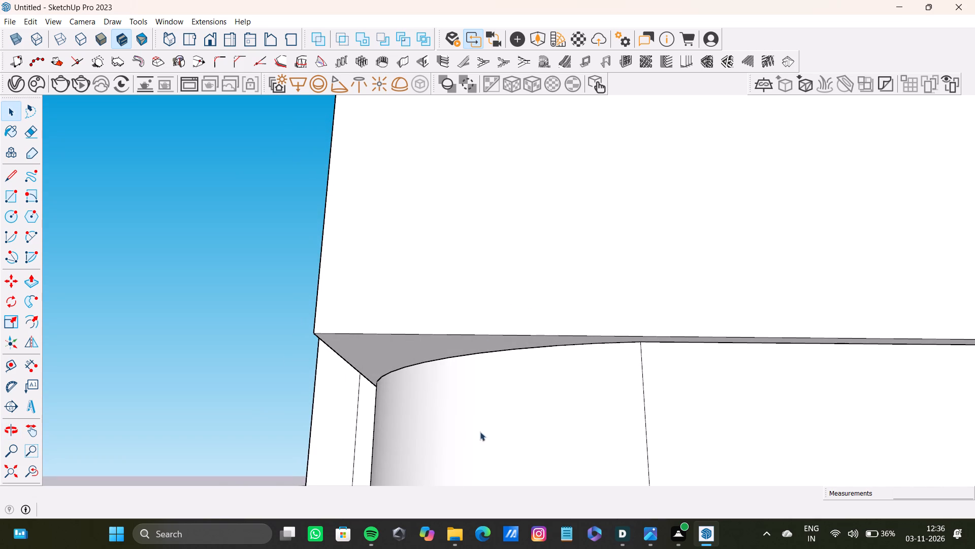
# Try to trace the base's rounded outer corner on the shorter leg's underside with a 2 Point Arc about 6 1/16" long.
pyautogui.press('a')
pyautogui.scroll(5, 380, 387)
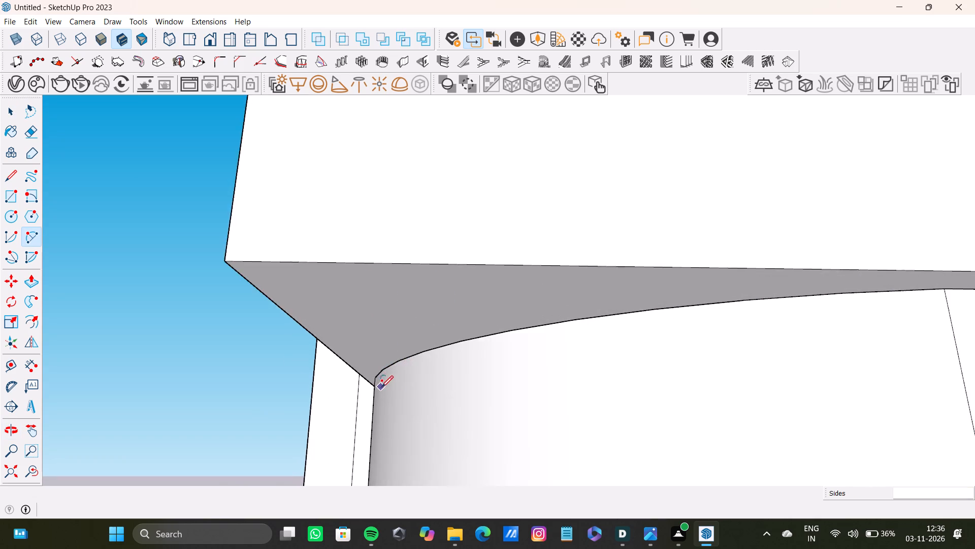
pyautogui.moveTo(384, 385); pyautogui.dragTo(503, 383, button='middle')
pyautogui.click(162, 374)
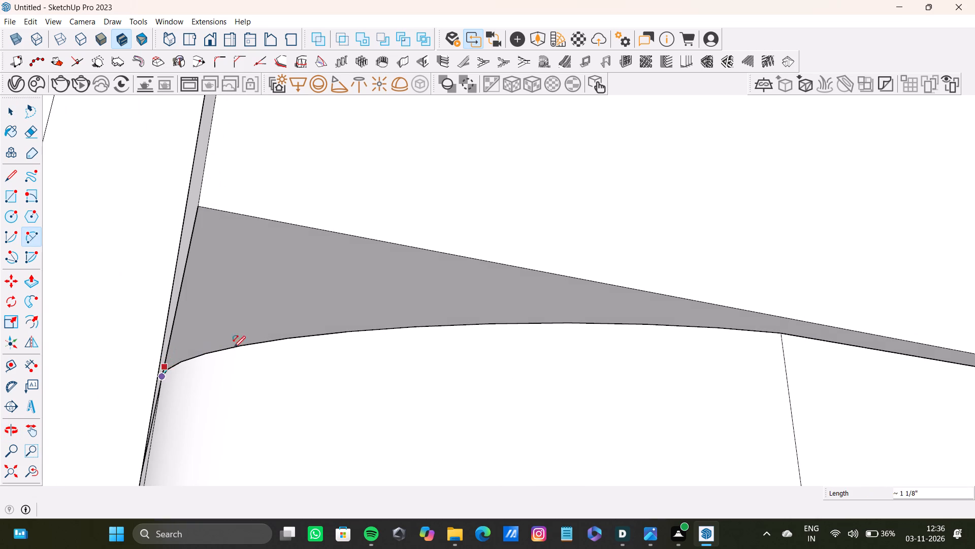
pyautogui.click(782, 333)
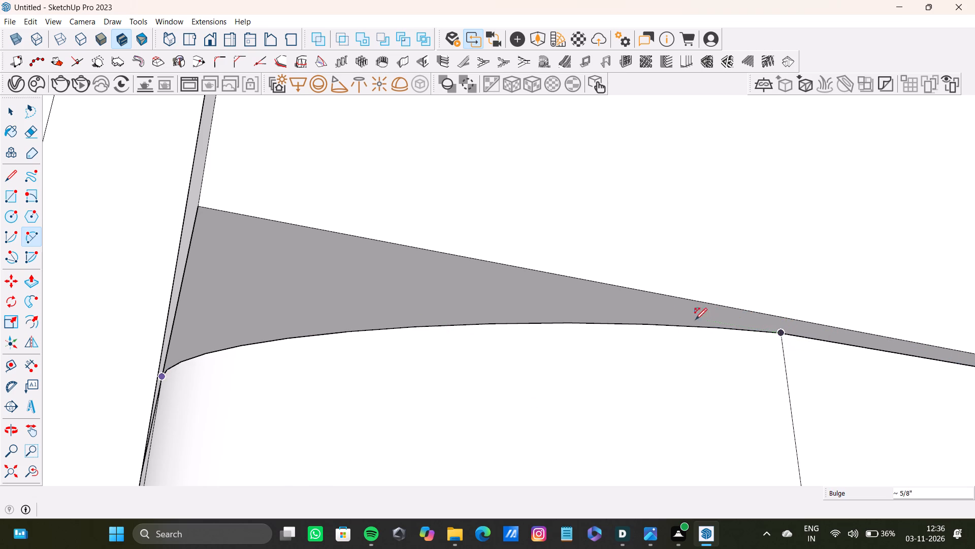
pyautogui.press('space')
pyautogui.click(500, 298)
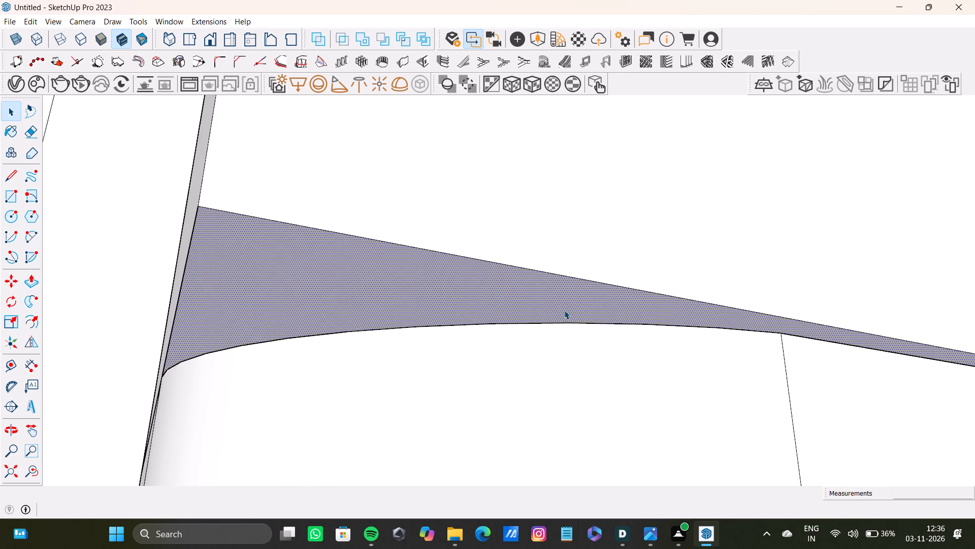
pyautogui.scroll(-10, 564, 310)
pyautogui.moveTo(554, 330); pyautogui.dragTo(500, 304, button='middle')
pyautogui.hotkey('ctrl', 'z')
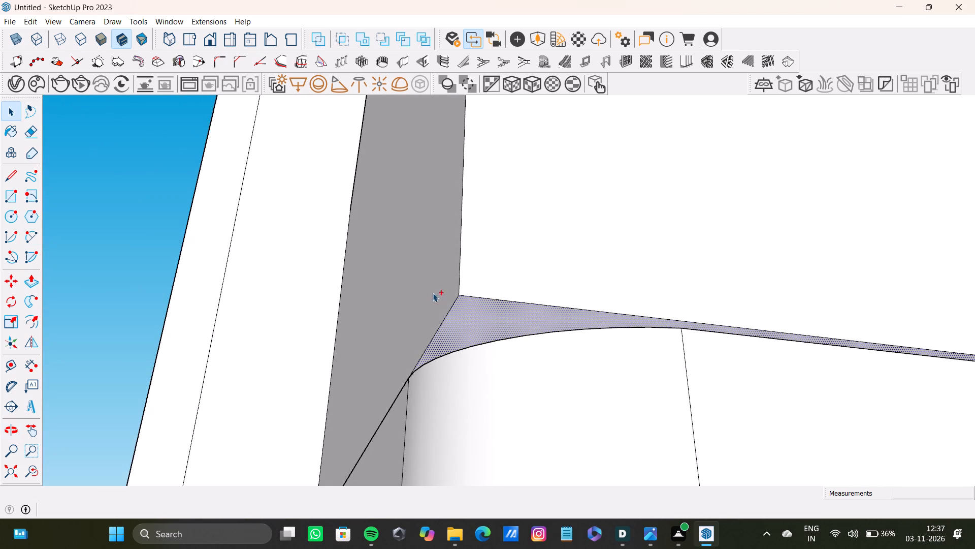
# Examine the shorter leg's outer bottom corner and the underside overhang around the rounded base.
pyautogui.scroll(-5, 432, 319)
pyautogui.middleClick(468, 347)
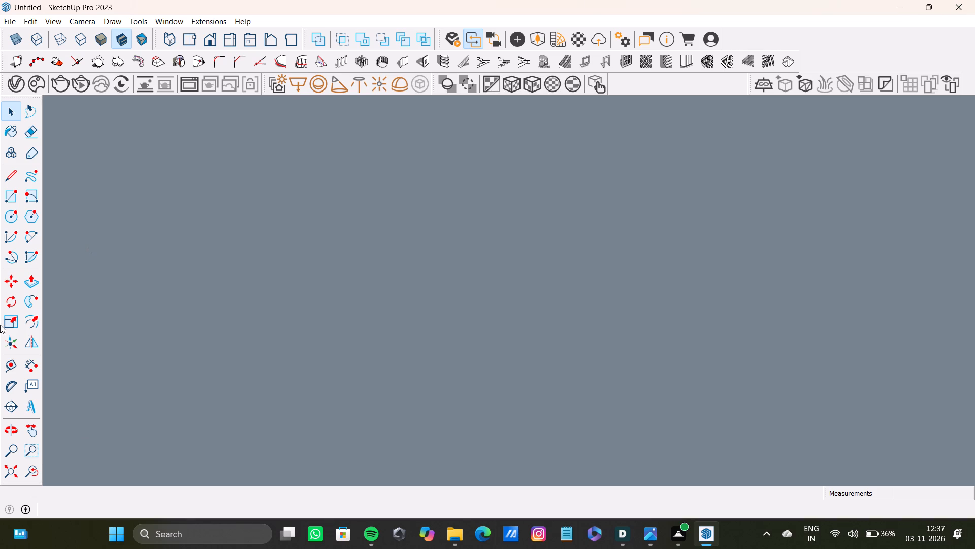
pyautogui.click(10, 472)
pyautogui.scroll(3, 364, 337)
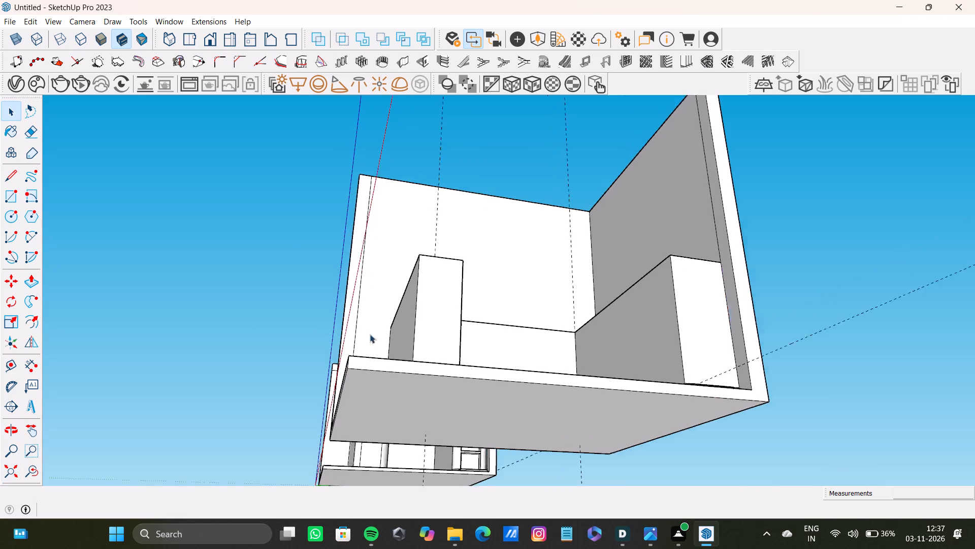
pyautogui.scroll(2, 370, 334)
pyautogui.scroll(-3, 385, 325)
pyautogui.moveTo(385, 325); pyautogui.dragTo(410, 244, button='middle')
pyautogui.scroll(7, 419, 311)
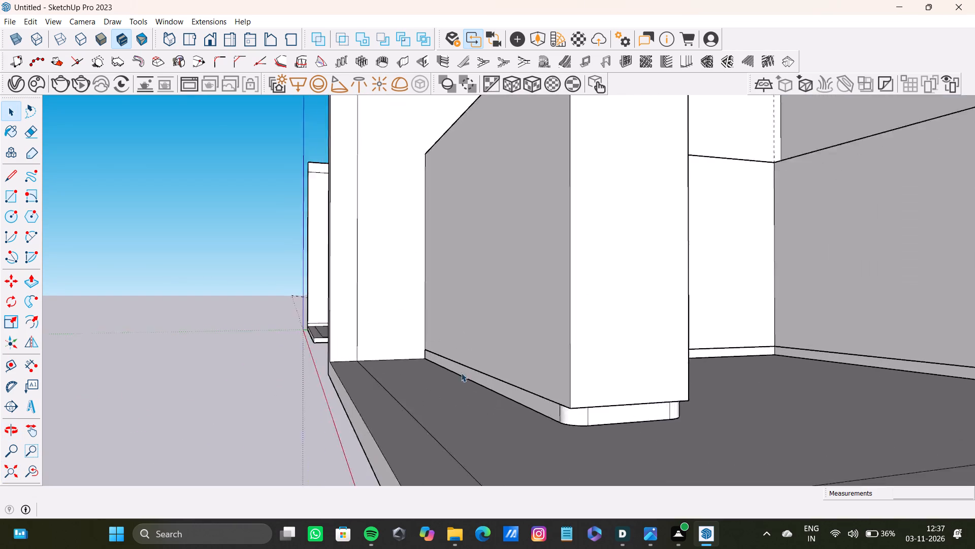
pyautogui.scroll(2, 461, 373)
pyautogui.scroll(-7, 483, 395)
pyautogui.keyDown('shift'); pyautogui.moveTo(487, 396); pyautogui.dragTo(487, 377, button='middle'); pyautogui.keyUp('shift')
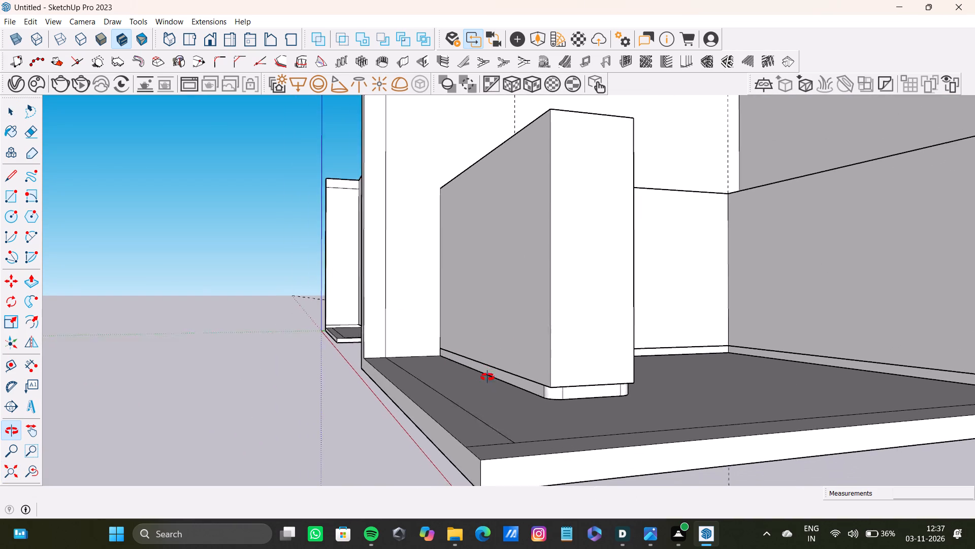
pyautogui.keyDown('shift'); pyautogui.moveTo(487, 377); pyautogui.dragTo(487, 371, button='middle'); pyautogui.keyUp('shift')
pyautogui.scroll(20, 586, 388)
pyautogui.scroll(7, 586, 388)
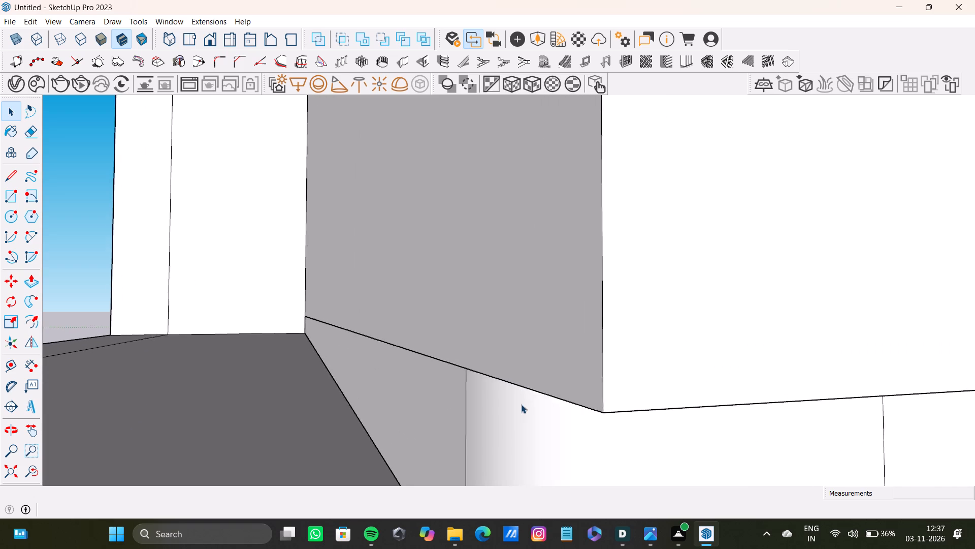
pyautogui.scroll(3, 521, 404)
pyautogui.moveTo(521, 404); pyautogui.dragTo(468, 333, button='middle')
pyautogui.scroll(-3, 511, 348)
pyautogui.keyDown('shift'); pyautogui.moveTo(529, 353); pyautogui.dragTo(433, 321, button='middle'); pyautogui.keyUp('shift')
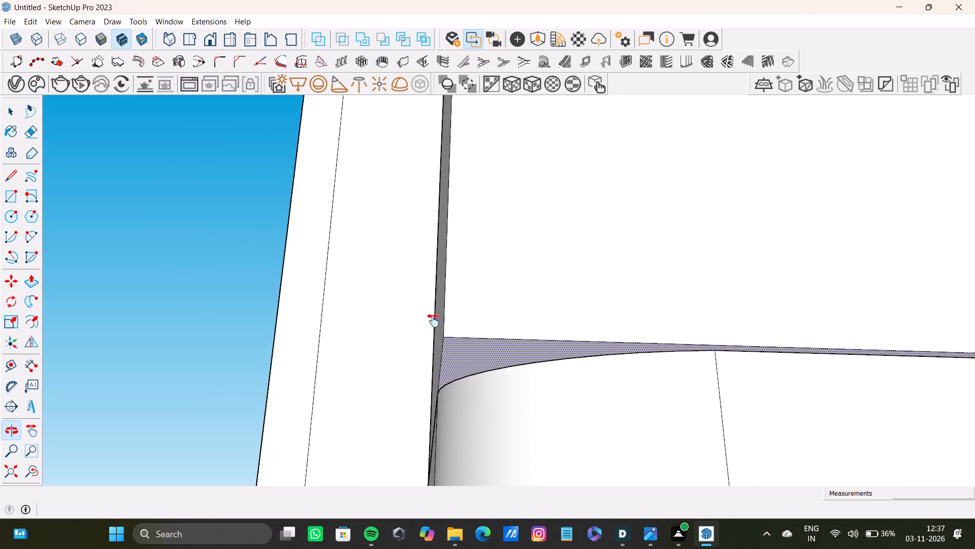
pyautogui.keyDown('shift'); pyautogui.moveTo(433, 321); pyautogui.dragTo(424, 321, button='middle'); pyautogui.keyUp('shift')
pyautogui.scroll(-7, 428, 321)
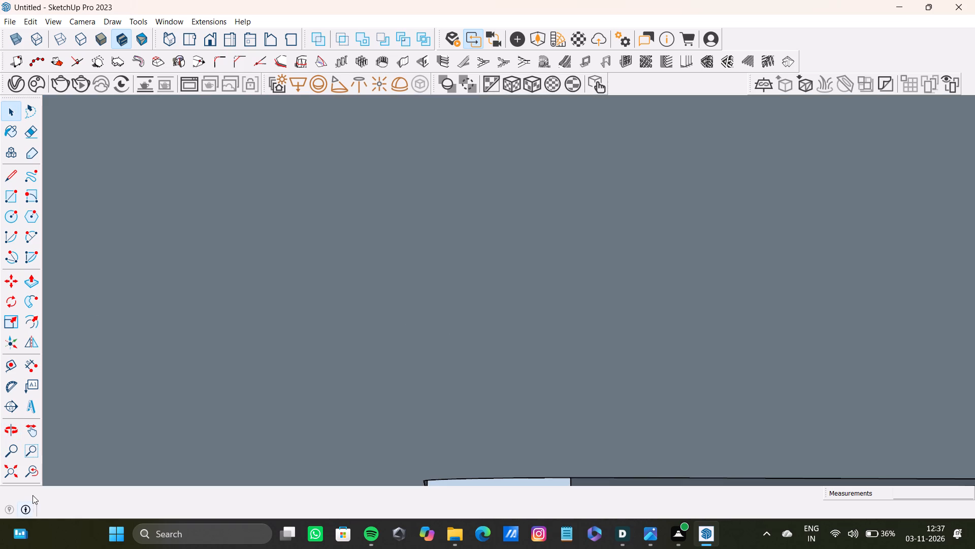
# Inspect the shorter leg's end face against the rounded base beneath it, from the front and from low down.
pyautogui.click(35, 474)
pyautogui.click(14, 471)
pyautogui.moveTo(411, 418); pyautogui.dragTo(457, 425, button='middle')
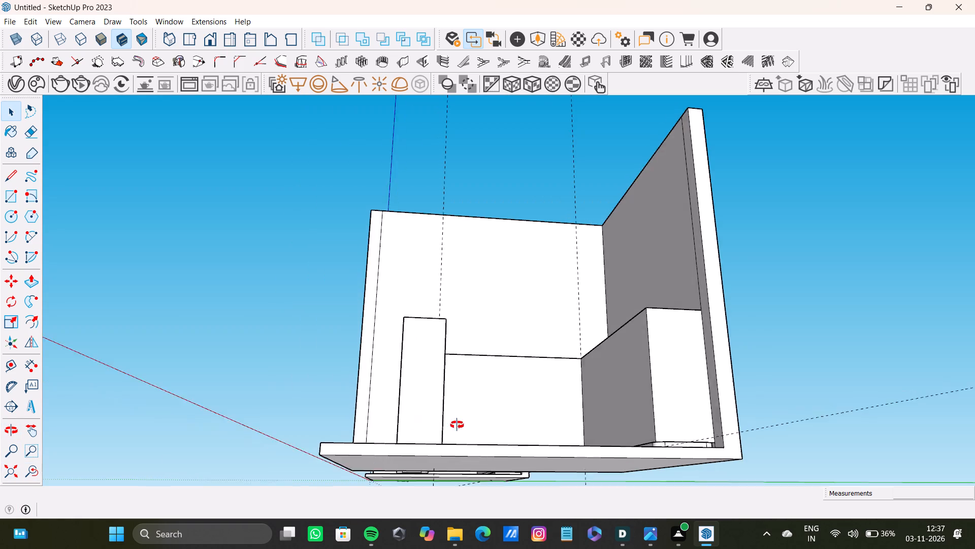
pyautogui.moveTo(457, 425); pyautogui.dragTo(506, 450, button='middle')
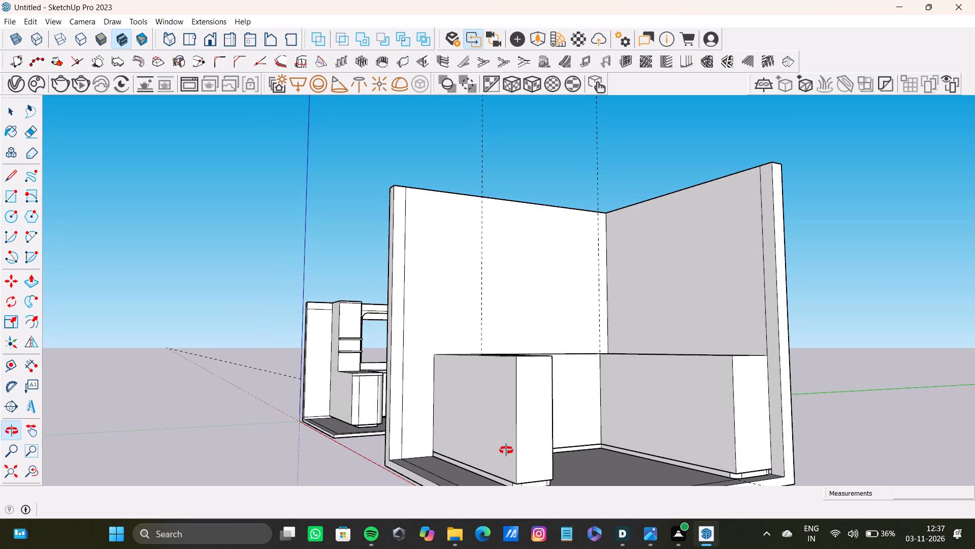
pyautogui.moveTo(506, 450); pyautogui.dragTo(459, 379, button='middle')
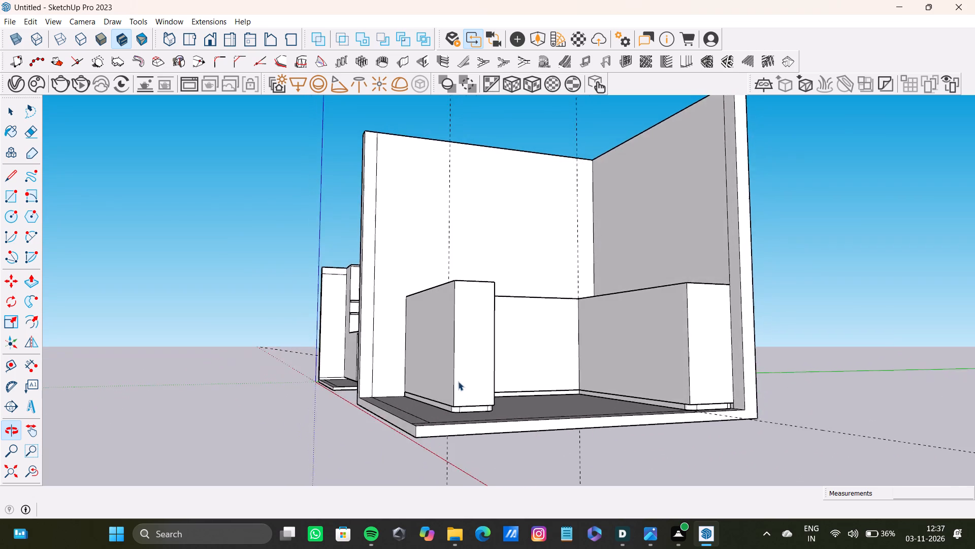
pyautogui.scroll(20, 465, 412)
pyautogui.scroll(3, 465, 412)
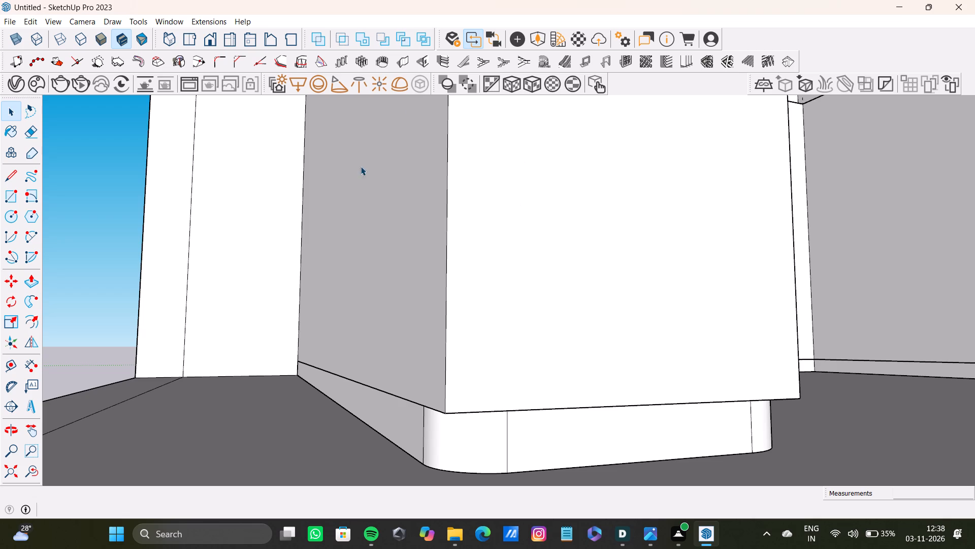
pyautogui.scroll(-20, 376, 224)
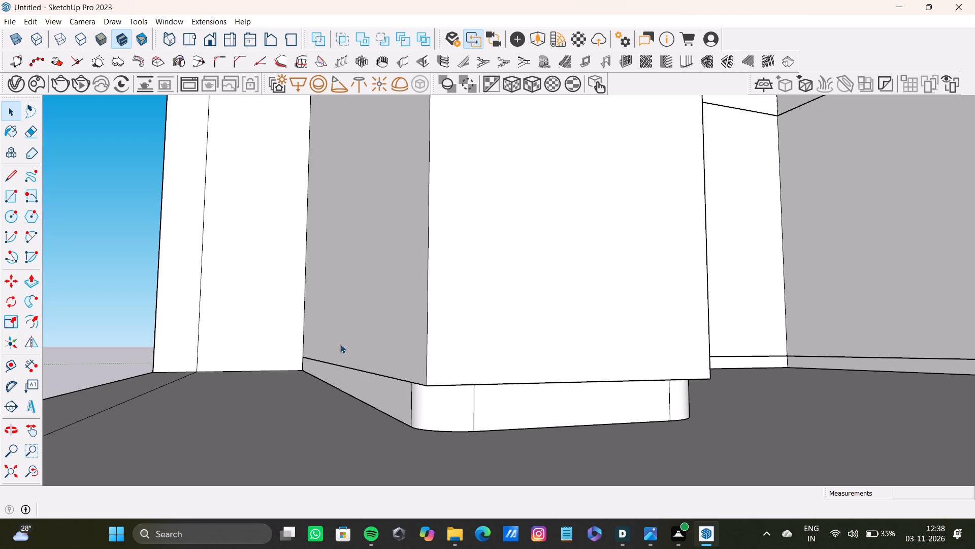
pyautogui.scroll(-6, 273, 323)
pyautogui.moveTo(385, 363); pyautogui.dragTo(370, 382, button='middle')
pyautogui.scroll(-1, 371, 383)
pyautogui.scroll(3, 370, 353)
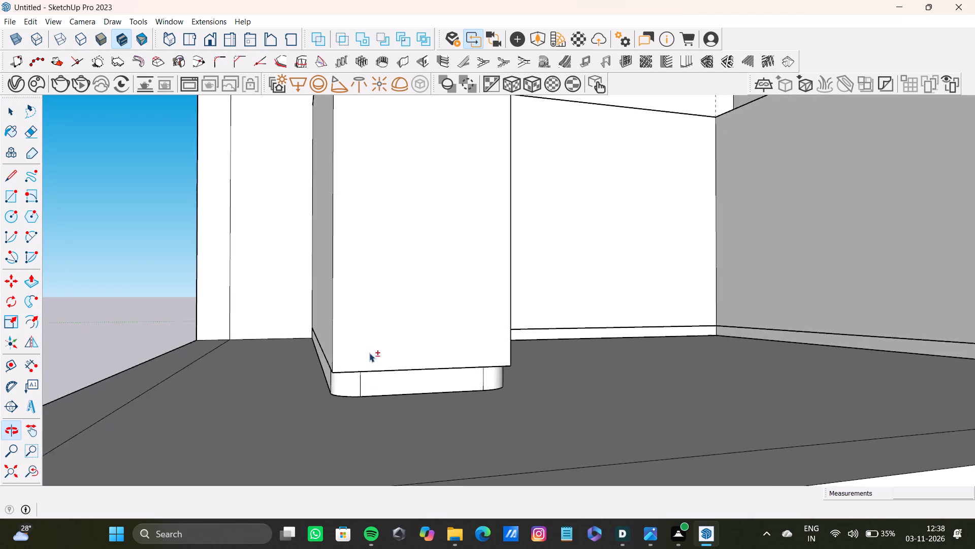
pyautogui.scroll(12, 369, 353)
pyautogui.keyDown('shift'); pyautogui.moveTo(347, 381); pyautogui.dragTo(356, 330, button='middle'); pyautogui.keyUp('shift')
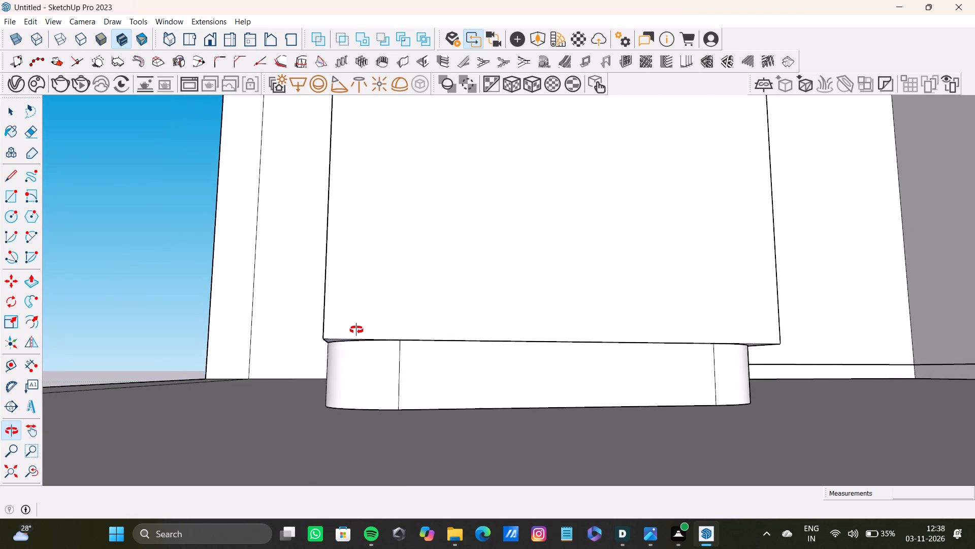
pyautogui.keyDown('shift'); pyautogui.moveTo(356, 330); pyautogui.dragTo(350, 325, button='middle'); pyautogui.keyUp('shift')
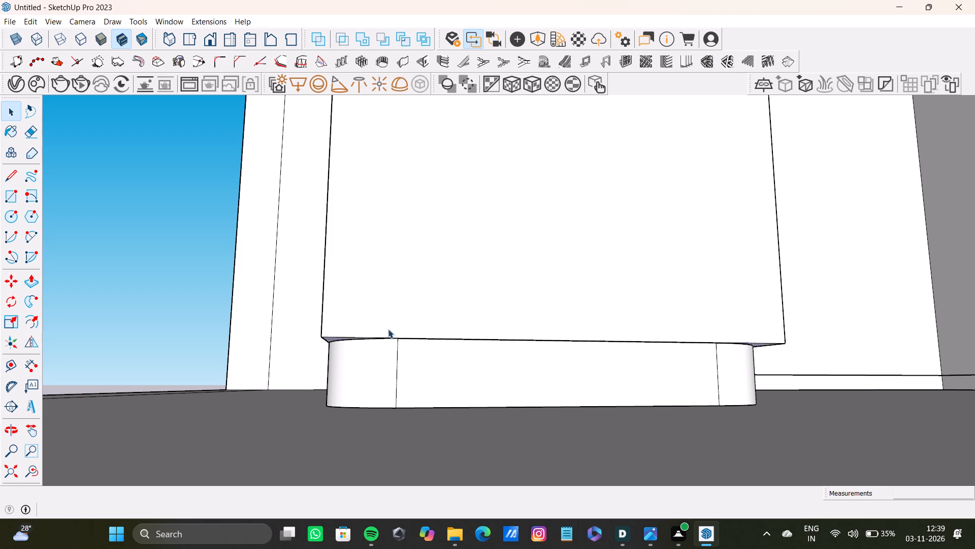
# Inspect the underside strip between the shorter leg's end face and the curved corner of its base again.
pyautogui.scroll(-14, 320, 266)
pyautogui.click(31, 470)
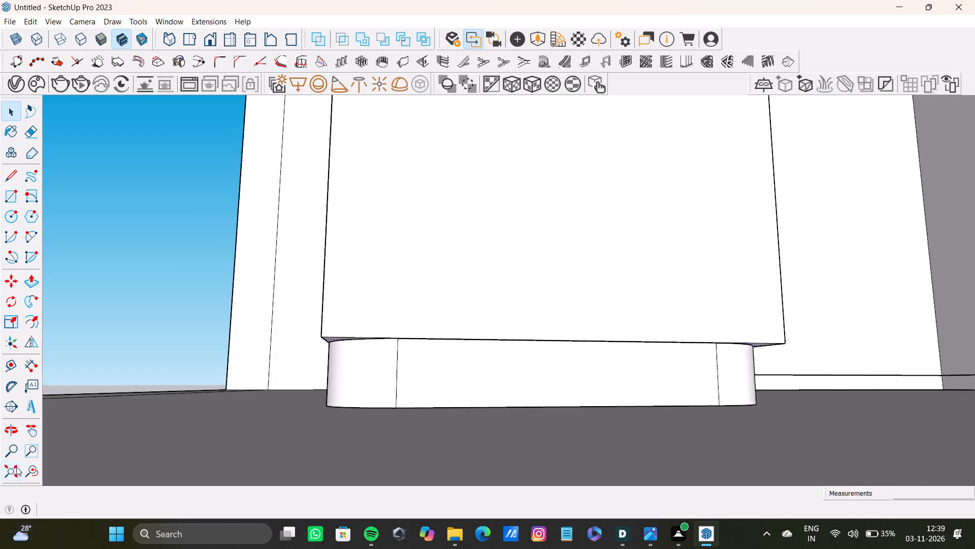
pyautogui.click(16, 467)
pyautogui.moveTo(366, 385); pyautogui.dragTo(355, 344, button='middle')
pyautogui.scroll(6, 413, 372)
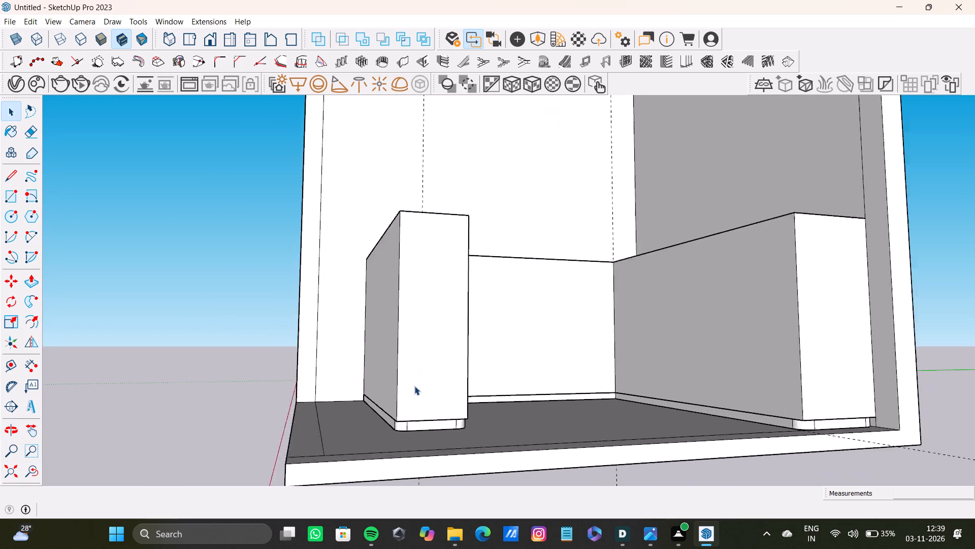
pyautogui.scroll(3, 414, 386)
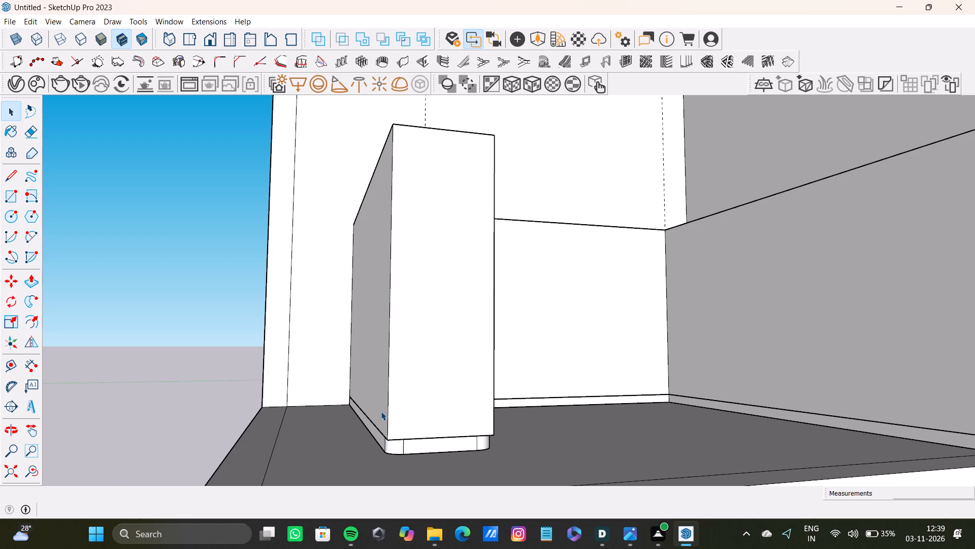
pyautogui.moveTo(401, 429); pyautogui.dragTo(380, 426, button='middle')
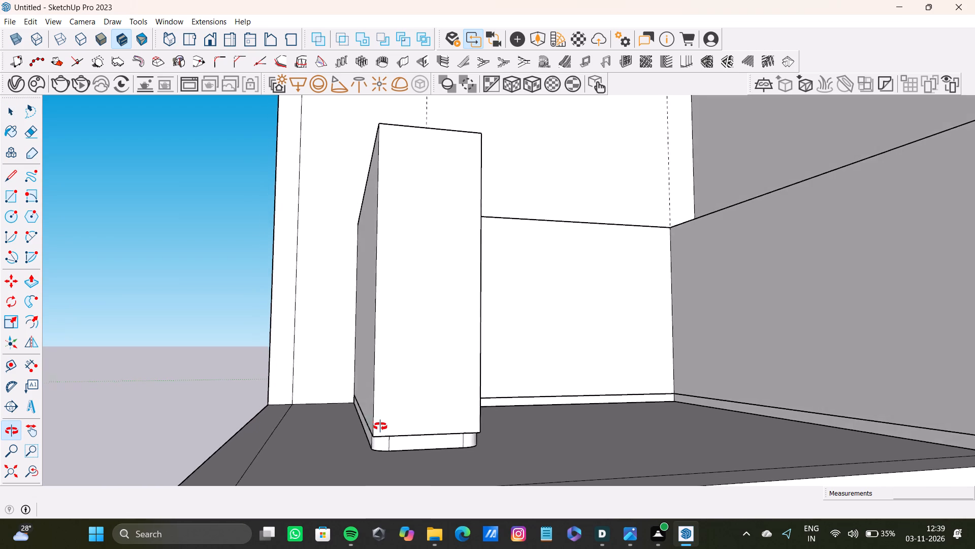
pyautogui.moveTo(380, 426); pyautogui.dragTo(378, 423, button='middle')
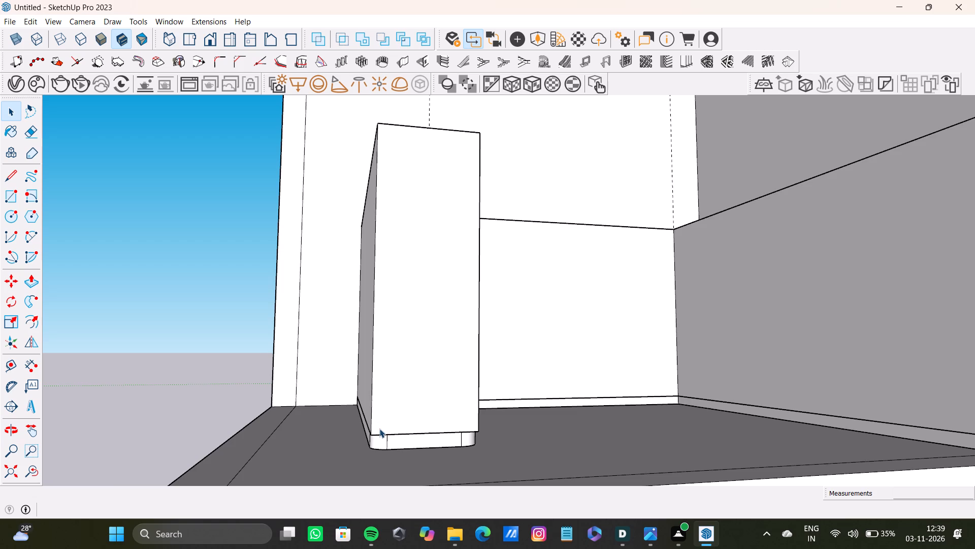
pyautogui.scroll(15, 388, 435)
pyautogui.scroll(-6, 412, 426)
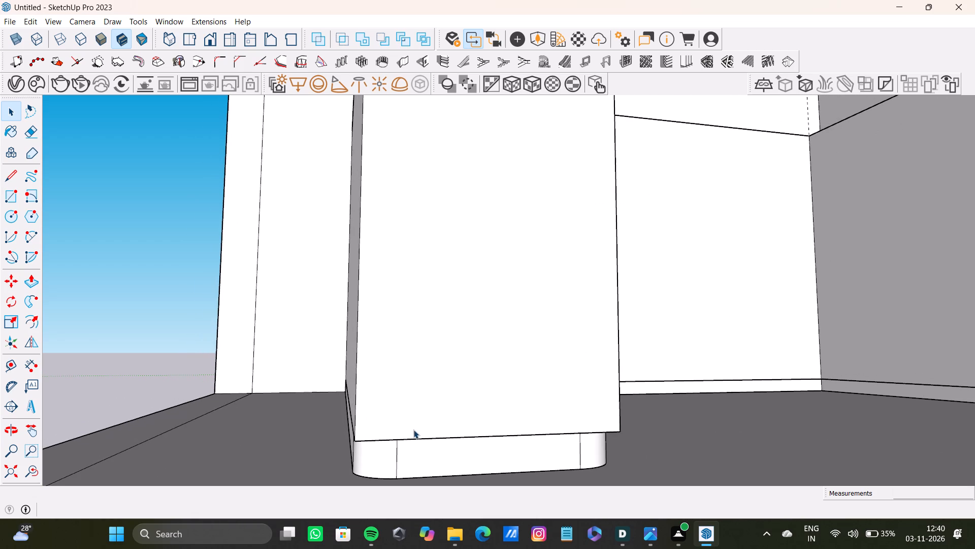
pyautogui.scroll(5, 313, 393)
pyautogui.scroll(-17, 415, 416)
pyautogui.keyDown('shift'); pyautogui.moveTo(398, 400); pyautogui.dragTo(333, 383, button='middle'); pyautogui.keyUp('shift')
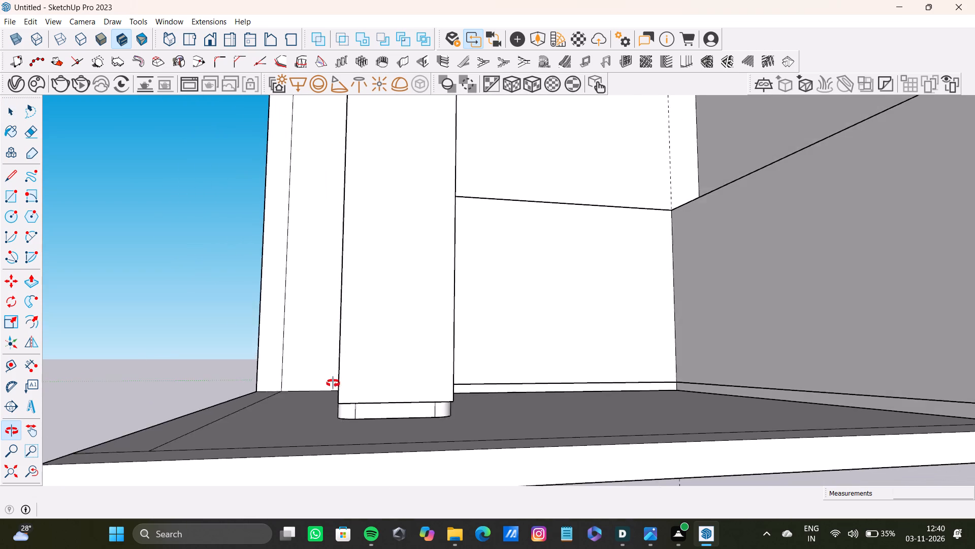
pyautogui.keyDown('shift'); pyautogui.moveTo(333, 383); pyautogui.dragTo(312, 383, button='middle'); pyautogui.keyUp('shift')
pyautogui.scroll(20, 313, 386)
pyautogui.moveTo(369, 417); pyautogui.dragTo(329, 365, button='middle')
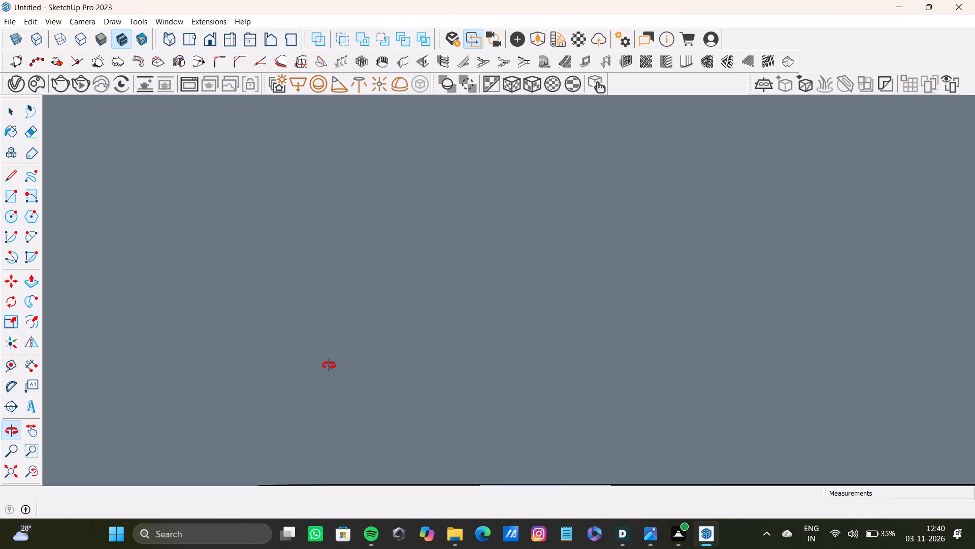
pyautogui.moveTo(329, 365); pyautogui.dragTo(323, 387, button='middle')
pyautogui.scroll(12, 315, 382)
pyautogui.moveTo(310, 373); pyautogui.dragTo(299, 343, button='middle')
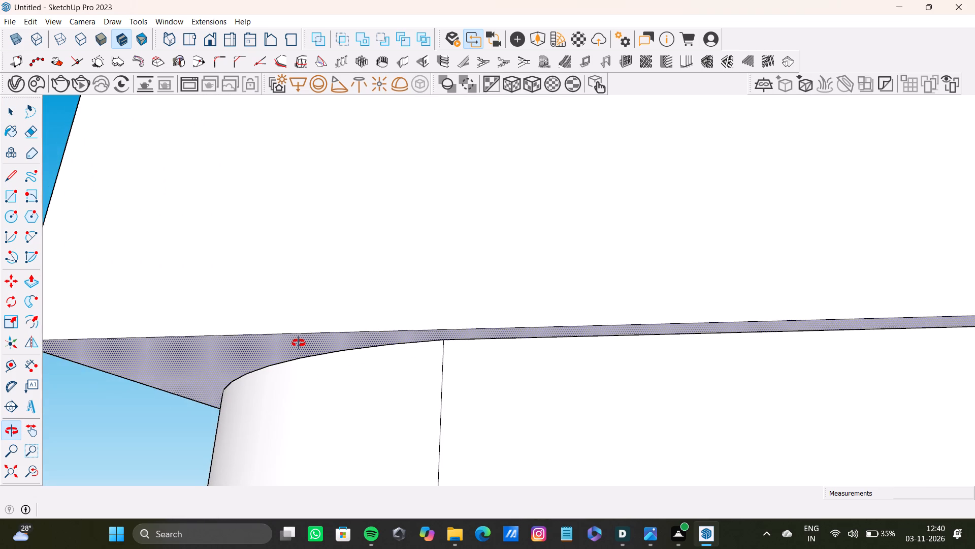
pyautogui.moveTo(299, 343); pyautogui.dragTo(313, 349, button='middle')
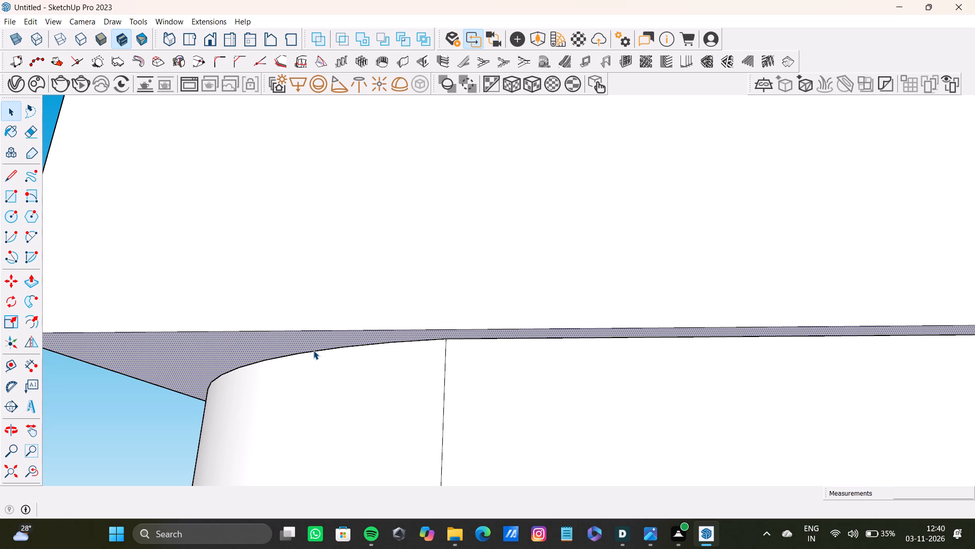
pyautogui.scroll(-7, 332, 337)
pyautogui.scroll(-4, 268, 304)
pyautogui.middleClick(273, 313)
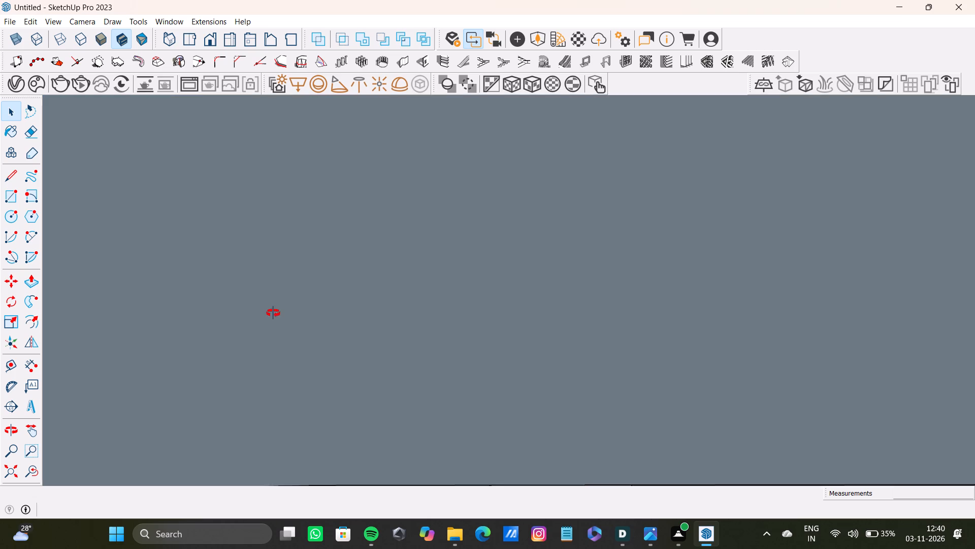
# Review the whole U-shaped cabinet block in the second room, including both leg ends and their bases.
pyautogui.click(9, 465)
pyautogui.moveTo(335, 265); pyautogui.dragTo(293, 391, button='middle')
pyautogui.scroll(-7, 410, 414)
pyautogui.moveTo(411, 409); pyautogui.dragTo(414, 364, button='middle')
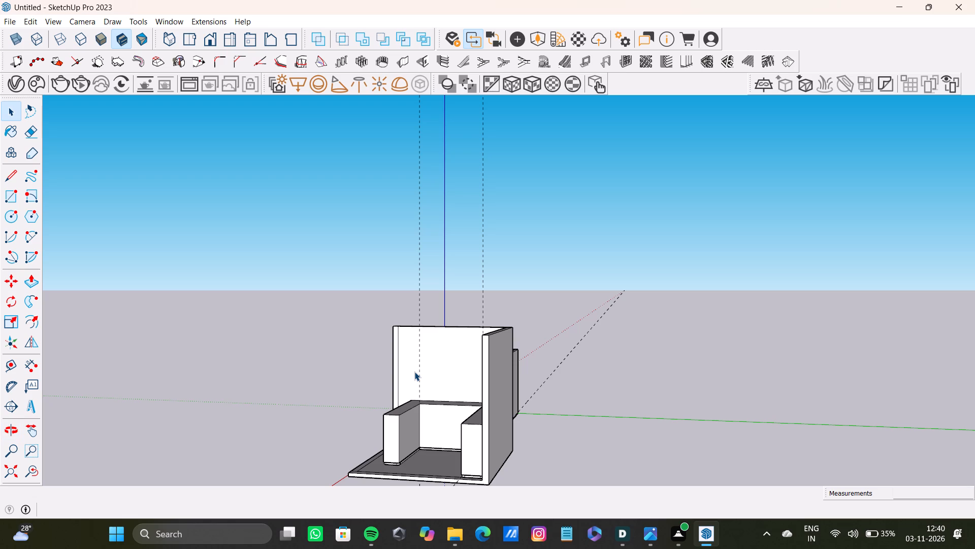
pyautogui.scroll(5, 326, 349)
pyautogui.keyDown('shift'); pyautogui.moveTo(360, 407); pyautogui.dragTo(384, 306, button='middle'); pyautogui.keyUp('shift')
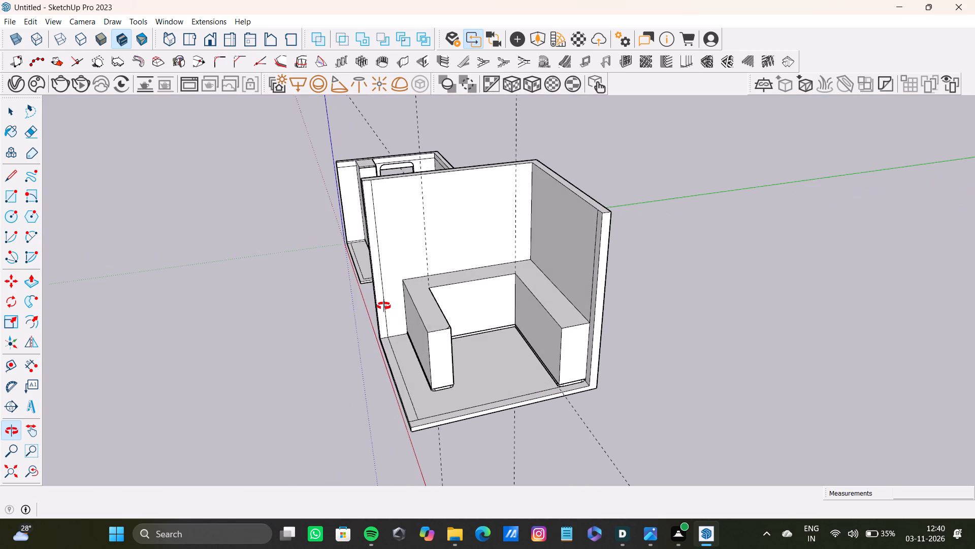
pyautogui.keyDown('shift'); pyautogui.moveTo(384, 306); pyautogui.dragTo(384, 307, button='middle'); pyautogui.keyUp('shift')
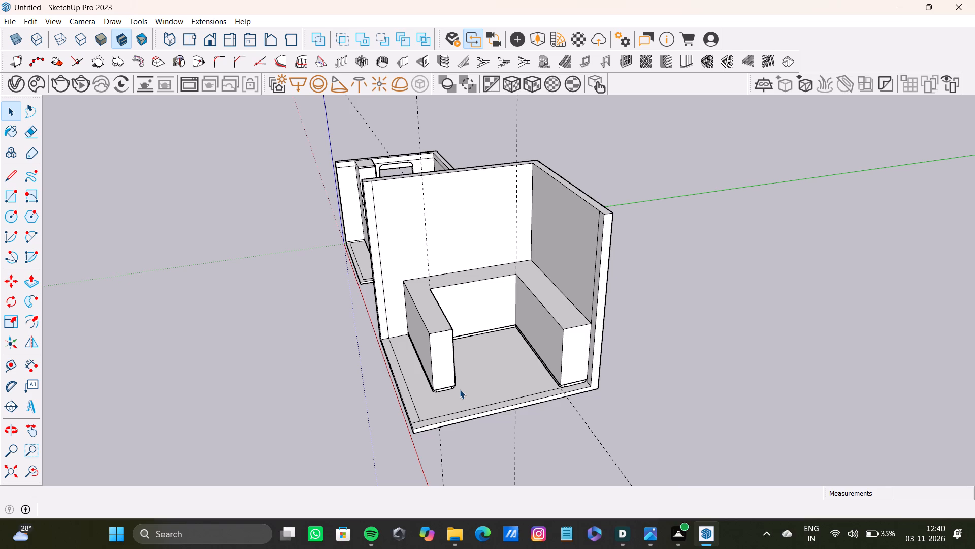
pyautogui.scroll(5, 432, 351)
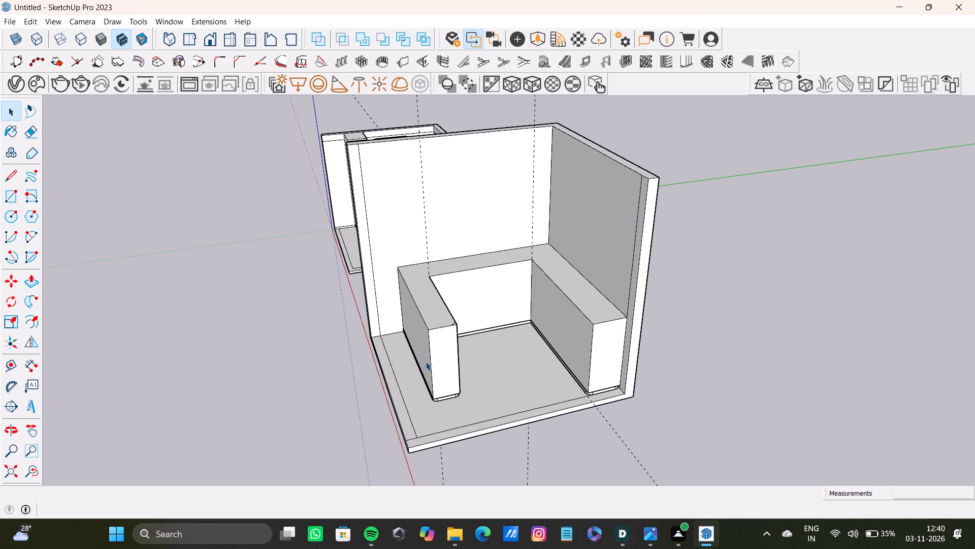
pyautogui.scroll(15, 421, 404)
pyautogui.moveTo(444, 349); pyautogui.dragTo(435, 336, button='middle')
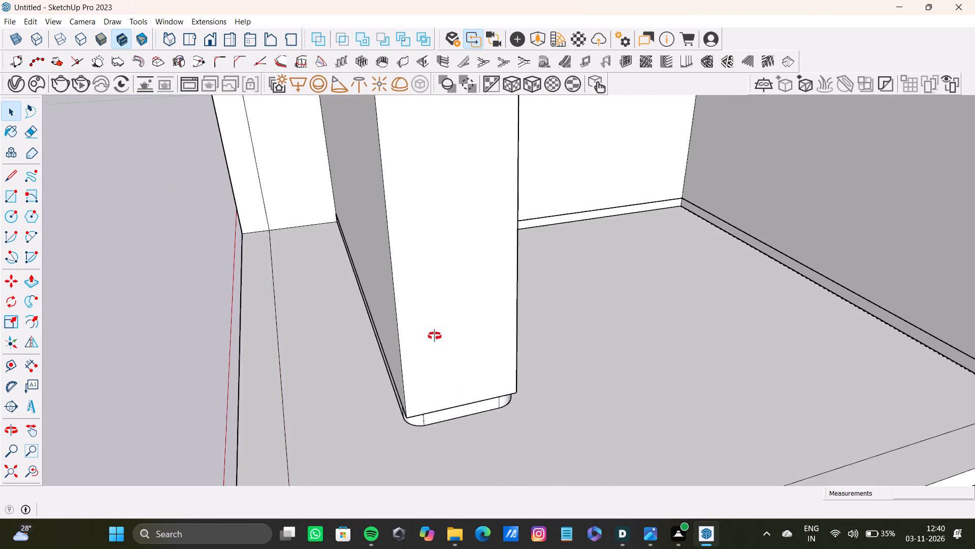
pyautogui.moveTo(435, 336); pyautogui.dragTo(405, 283, button='middle')
pyautogui.scroll(-9, 408, 280)
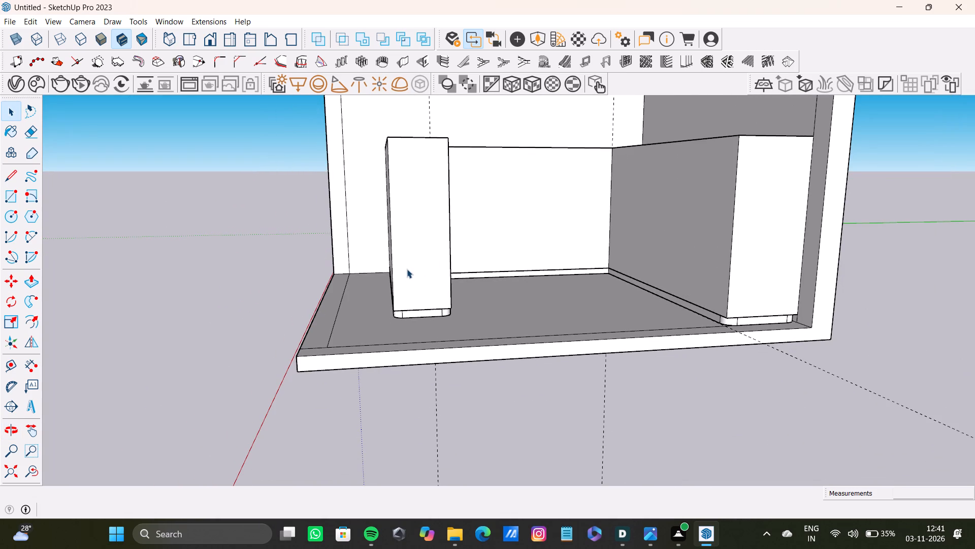
pyautogui.scroll(-2, 421, 268)
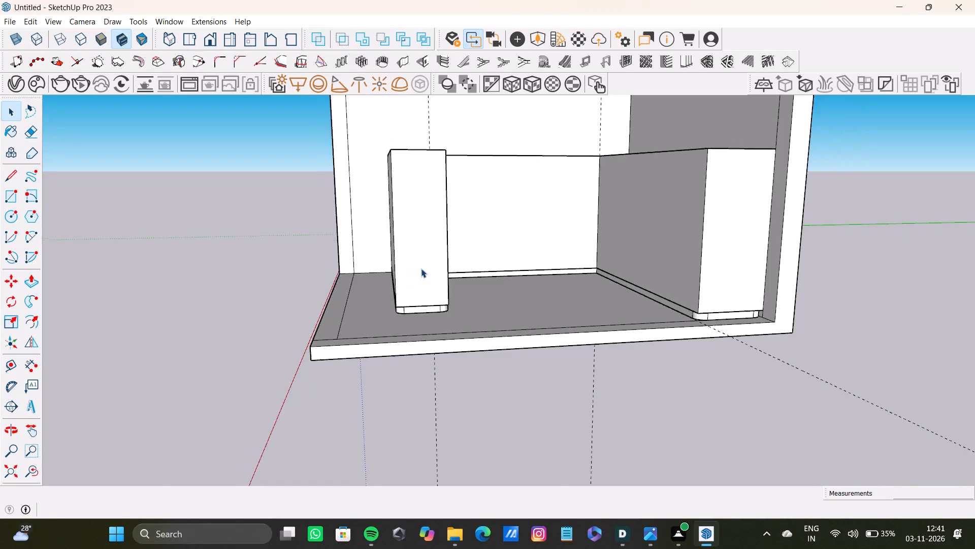
pyautogui.scroll(-2, 421, 268)
# Delete the arc across the inner corner on the top face of the shorter leg's end.
pyautogui.moveTo(430, 264); pyautogui.dragTo(397, 358, button='middle')
pyautogui.scroll(5, 409, 312)
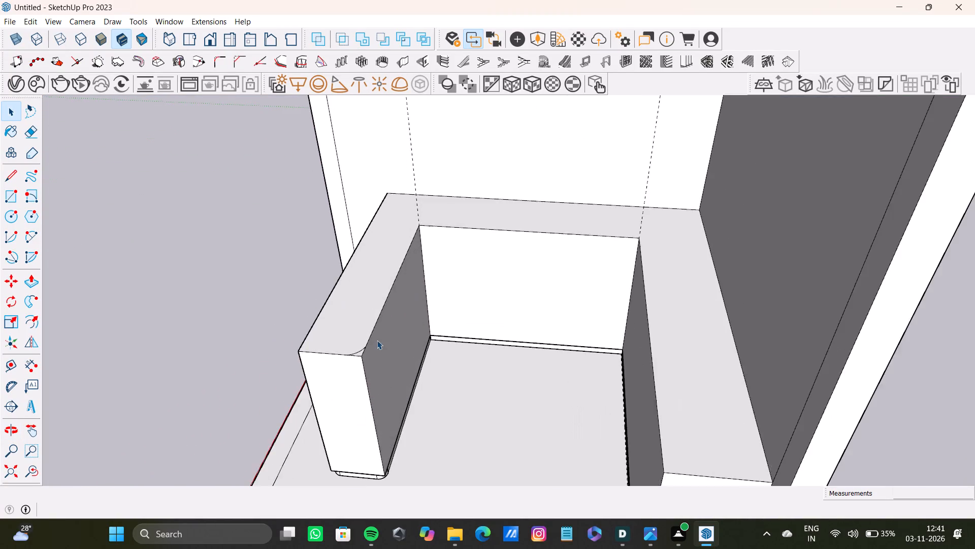
pyautogui.scroll(6, 377, 340)
pyautogui.keyDown('shift'); pyautogui.moveTo(355, 354); pyautogui.dragTo(384, 317, button='middle'); pyautogui.keyUp('shift')
pyautogui.scroll(8, 380, 318)
pyautogui.click(372, 326)
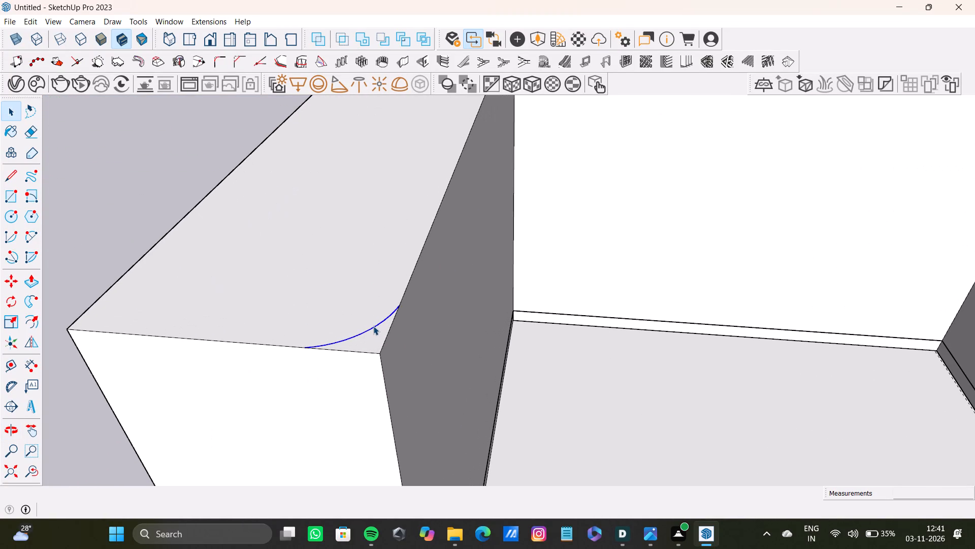
pyautogui.press('Delete')
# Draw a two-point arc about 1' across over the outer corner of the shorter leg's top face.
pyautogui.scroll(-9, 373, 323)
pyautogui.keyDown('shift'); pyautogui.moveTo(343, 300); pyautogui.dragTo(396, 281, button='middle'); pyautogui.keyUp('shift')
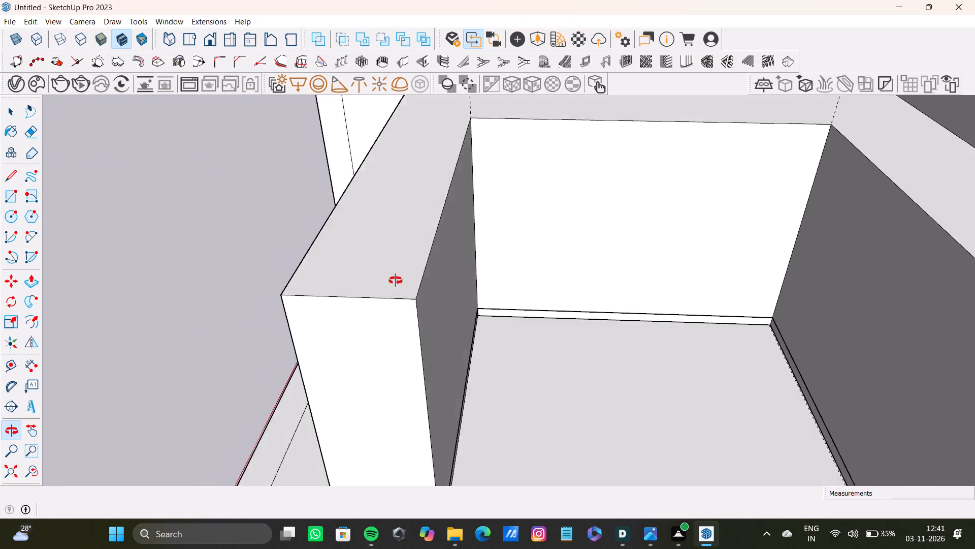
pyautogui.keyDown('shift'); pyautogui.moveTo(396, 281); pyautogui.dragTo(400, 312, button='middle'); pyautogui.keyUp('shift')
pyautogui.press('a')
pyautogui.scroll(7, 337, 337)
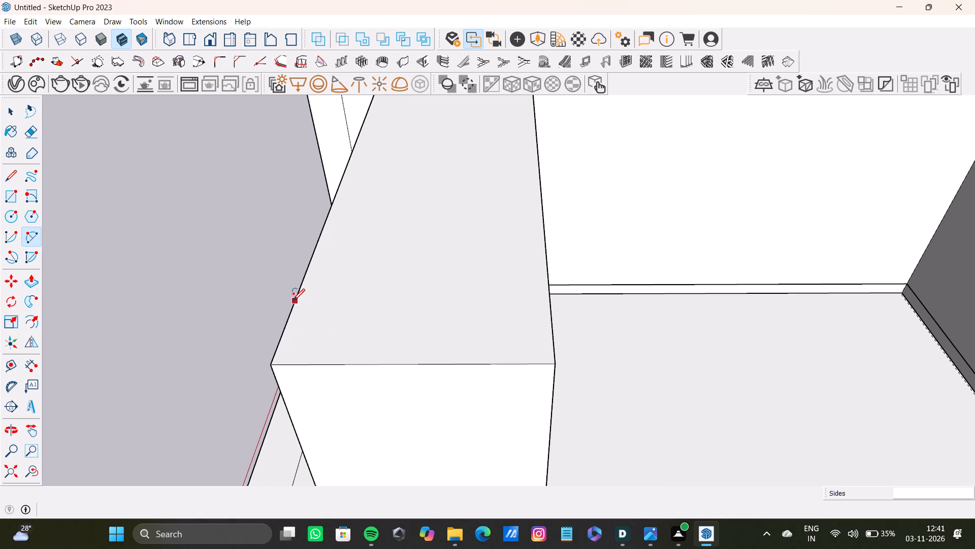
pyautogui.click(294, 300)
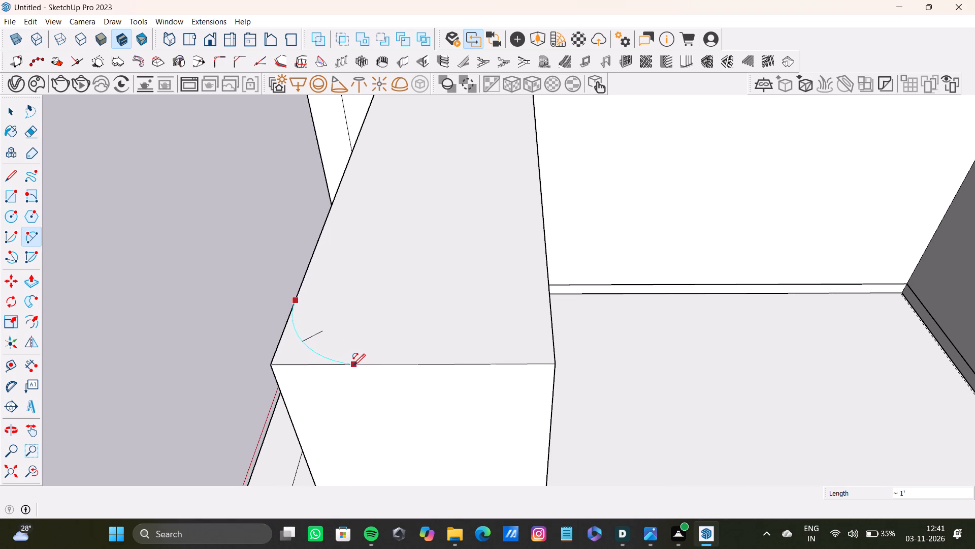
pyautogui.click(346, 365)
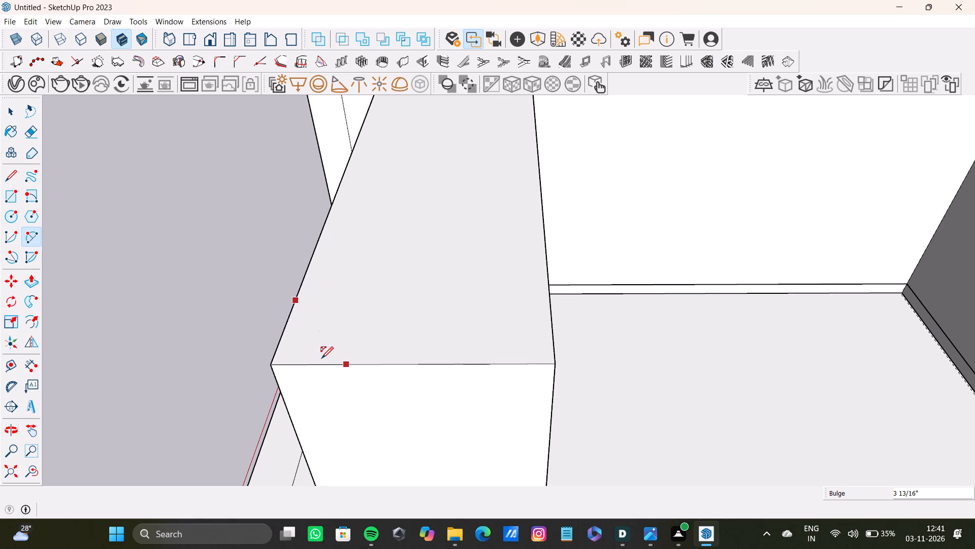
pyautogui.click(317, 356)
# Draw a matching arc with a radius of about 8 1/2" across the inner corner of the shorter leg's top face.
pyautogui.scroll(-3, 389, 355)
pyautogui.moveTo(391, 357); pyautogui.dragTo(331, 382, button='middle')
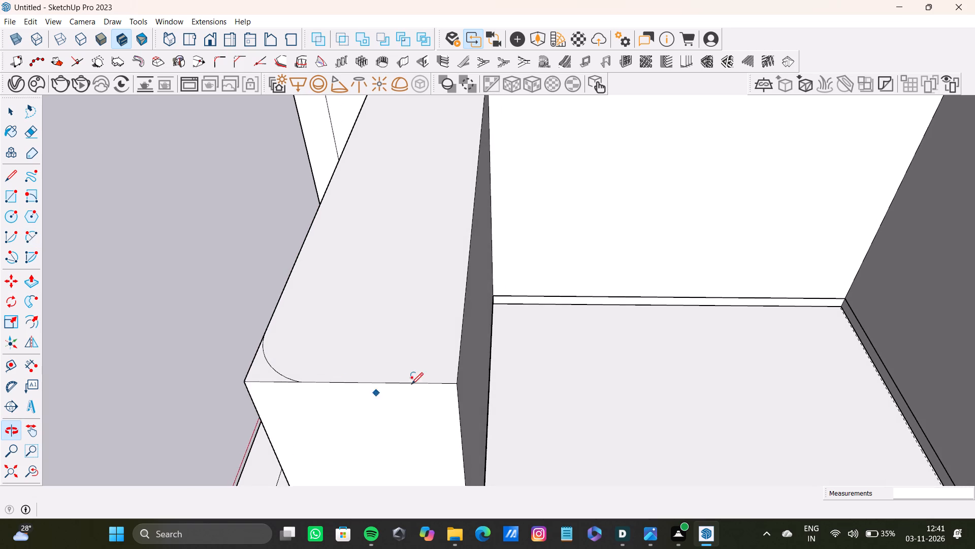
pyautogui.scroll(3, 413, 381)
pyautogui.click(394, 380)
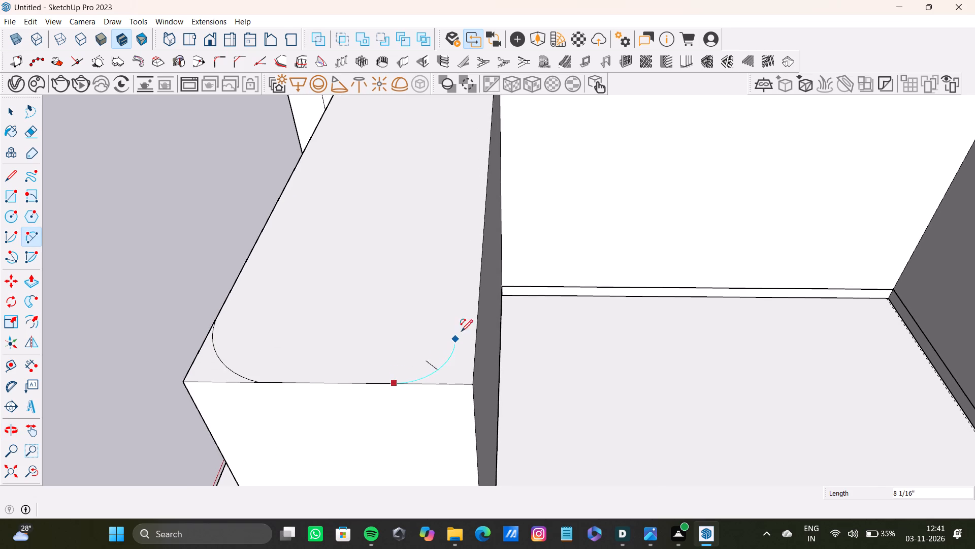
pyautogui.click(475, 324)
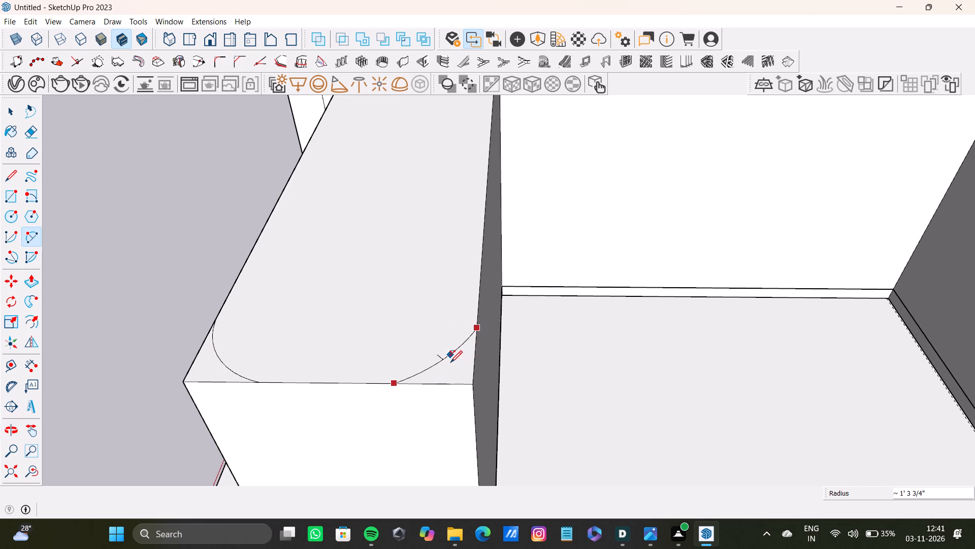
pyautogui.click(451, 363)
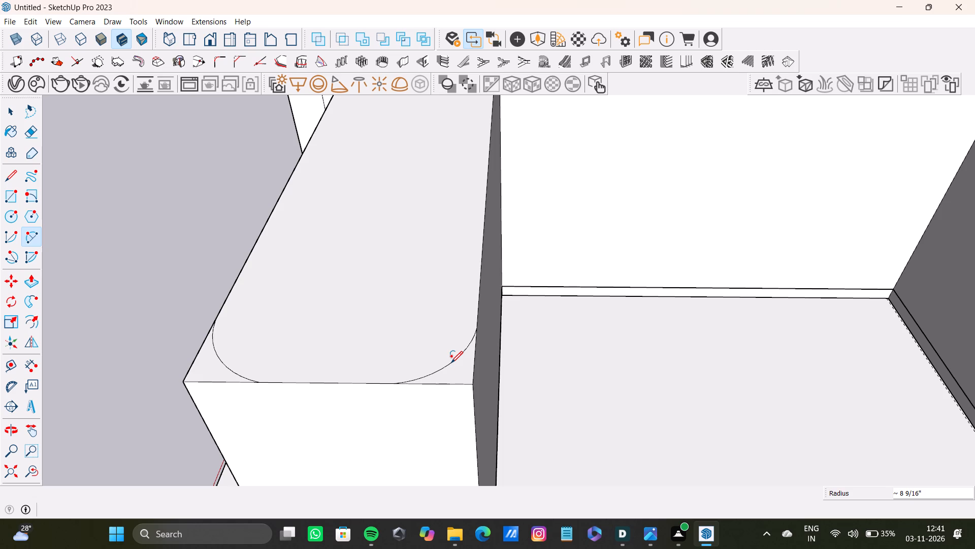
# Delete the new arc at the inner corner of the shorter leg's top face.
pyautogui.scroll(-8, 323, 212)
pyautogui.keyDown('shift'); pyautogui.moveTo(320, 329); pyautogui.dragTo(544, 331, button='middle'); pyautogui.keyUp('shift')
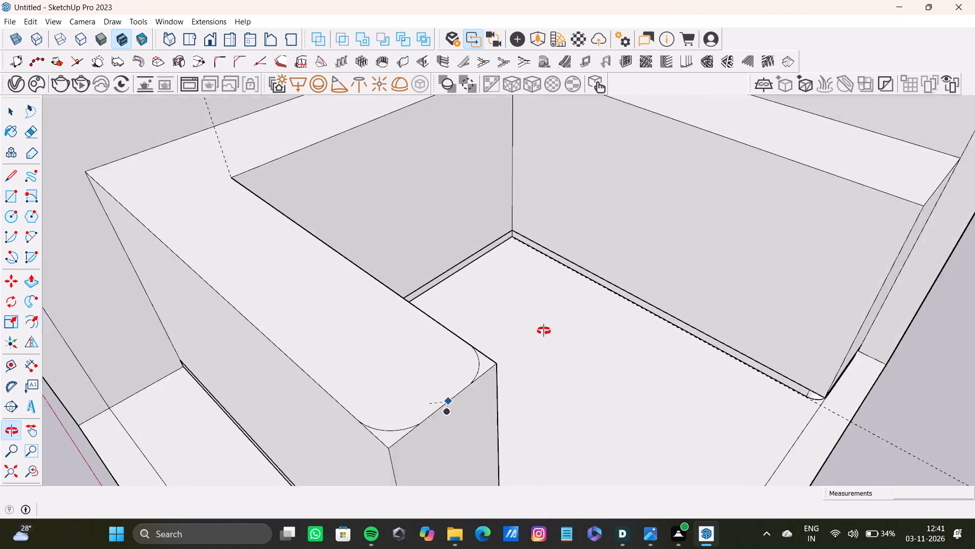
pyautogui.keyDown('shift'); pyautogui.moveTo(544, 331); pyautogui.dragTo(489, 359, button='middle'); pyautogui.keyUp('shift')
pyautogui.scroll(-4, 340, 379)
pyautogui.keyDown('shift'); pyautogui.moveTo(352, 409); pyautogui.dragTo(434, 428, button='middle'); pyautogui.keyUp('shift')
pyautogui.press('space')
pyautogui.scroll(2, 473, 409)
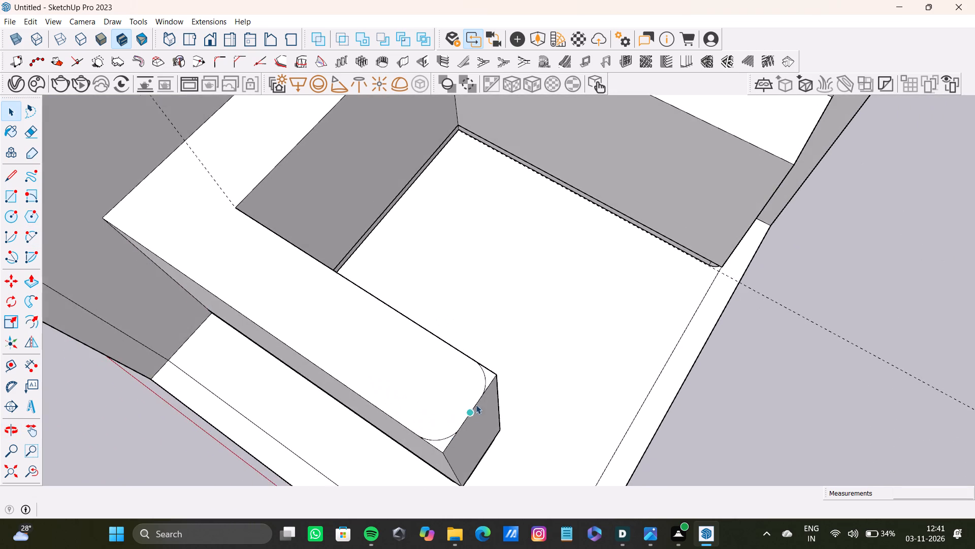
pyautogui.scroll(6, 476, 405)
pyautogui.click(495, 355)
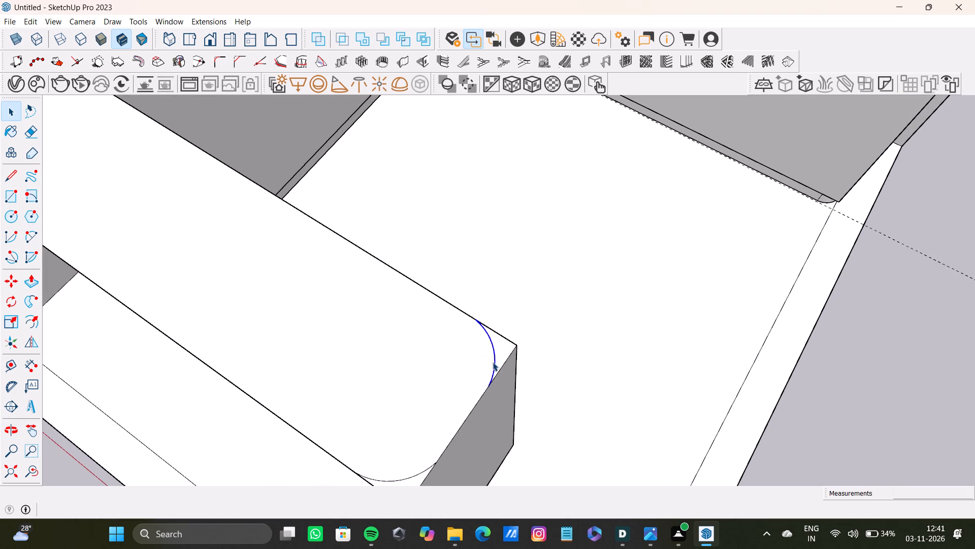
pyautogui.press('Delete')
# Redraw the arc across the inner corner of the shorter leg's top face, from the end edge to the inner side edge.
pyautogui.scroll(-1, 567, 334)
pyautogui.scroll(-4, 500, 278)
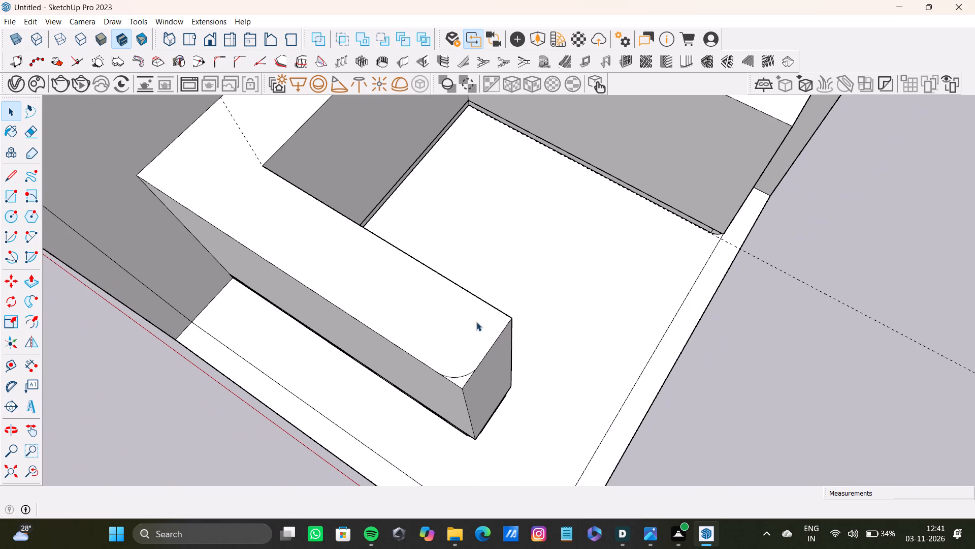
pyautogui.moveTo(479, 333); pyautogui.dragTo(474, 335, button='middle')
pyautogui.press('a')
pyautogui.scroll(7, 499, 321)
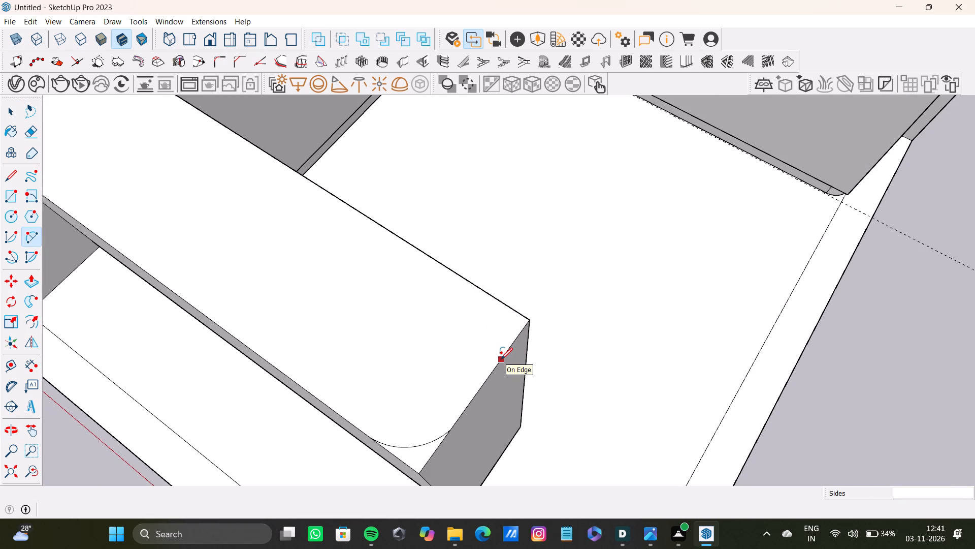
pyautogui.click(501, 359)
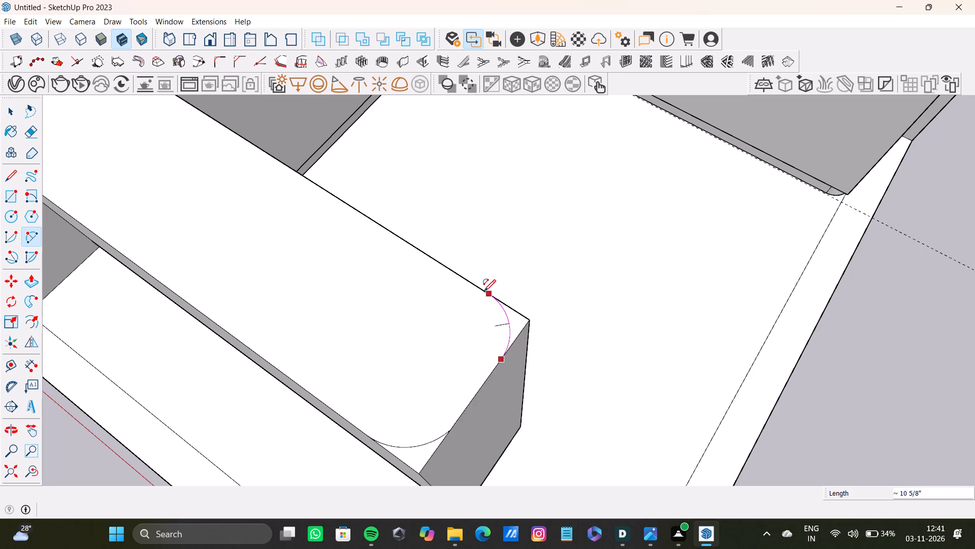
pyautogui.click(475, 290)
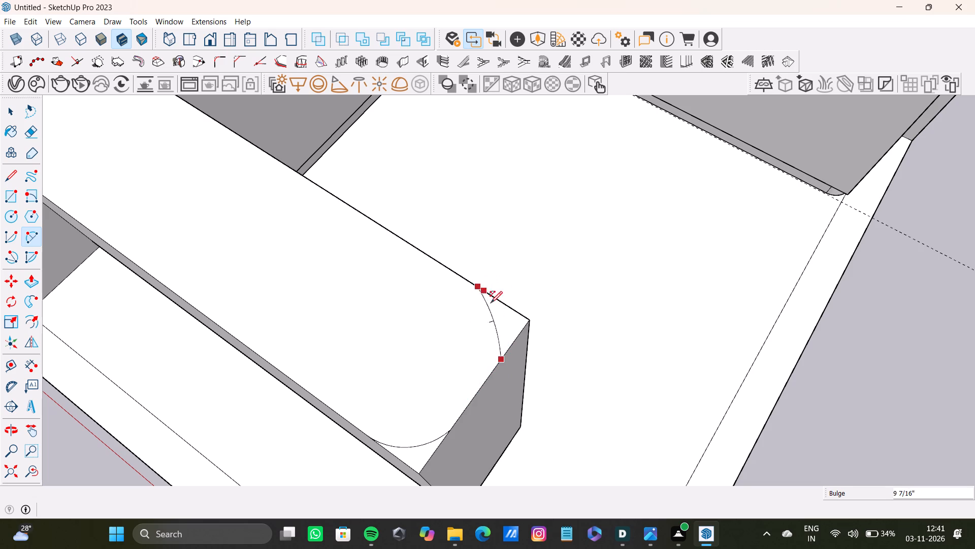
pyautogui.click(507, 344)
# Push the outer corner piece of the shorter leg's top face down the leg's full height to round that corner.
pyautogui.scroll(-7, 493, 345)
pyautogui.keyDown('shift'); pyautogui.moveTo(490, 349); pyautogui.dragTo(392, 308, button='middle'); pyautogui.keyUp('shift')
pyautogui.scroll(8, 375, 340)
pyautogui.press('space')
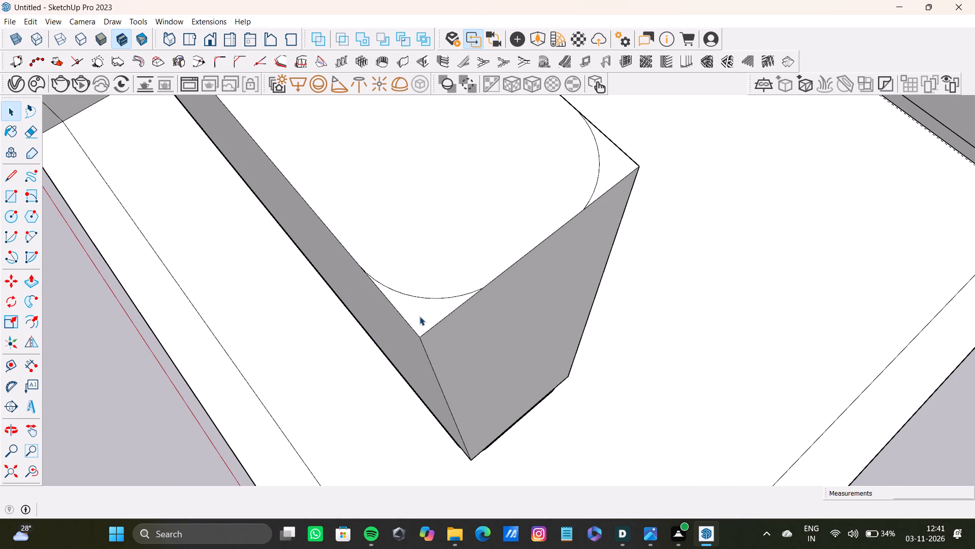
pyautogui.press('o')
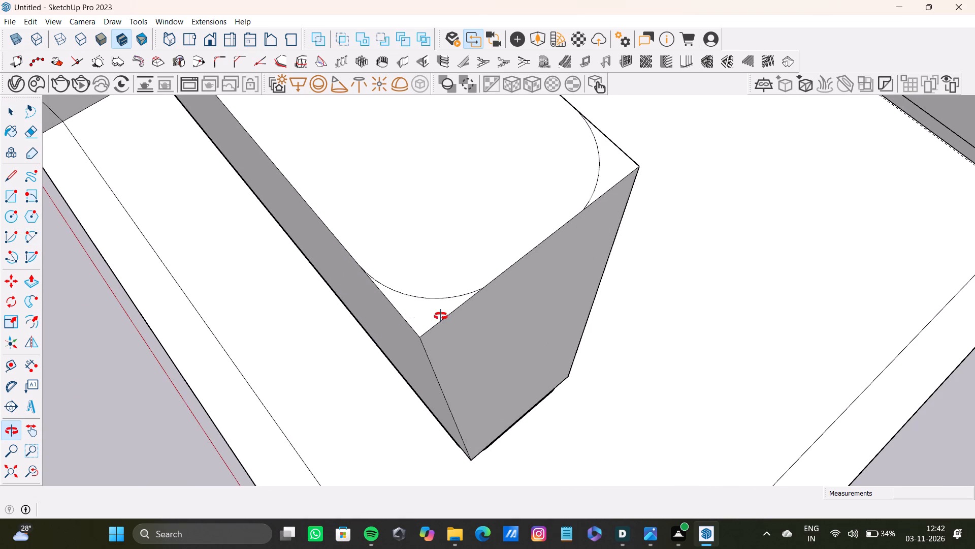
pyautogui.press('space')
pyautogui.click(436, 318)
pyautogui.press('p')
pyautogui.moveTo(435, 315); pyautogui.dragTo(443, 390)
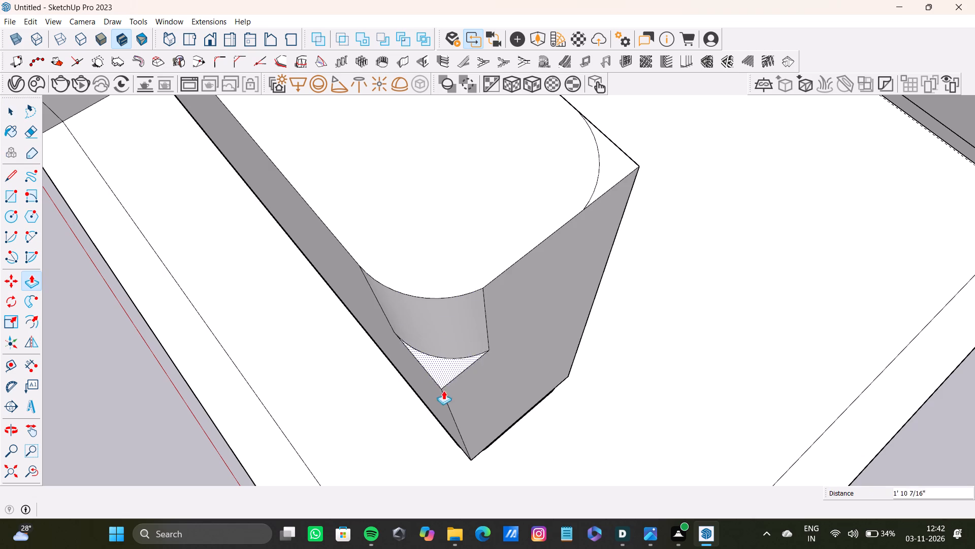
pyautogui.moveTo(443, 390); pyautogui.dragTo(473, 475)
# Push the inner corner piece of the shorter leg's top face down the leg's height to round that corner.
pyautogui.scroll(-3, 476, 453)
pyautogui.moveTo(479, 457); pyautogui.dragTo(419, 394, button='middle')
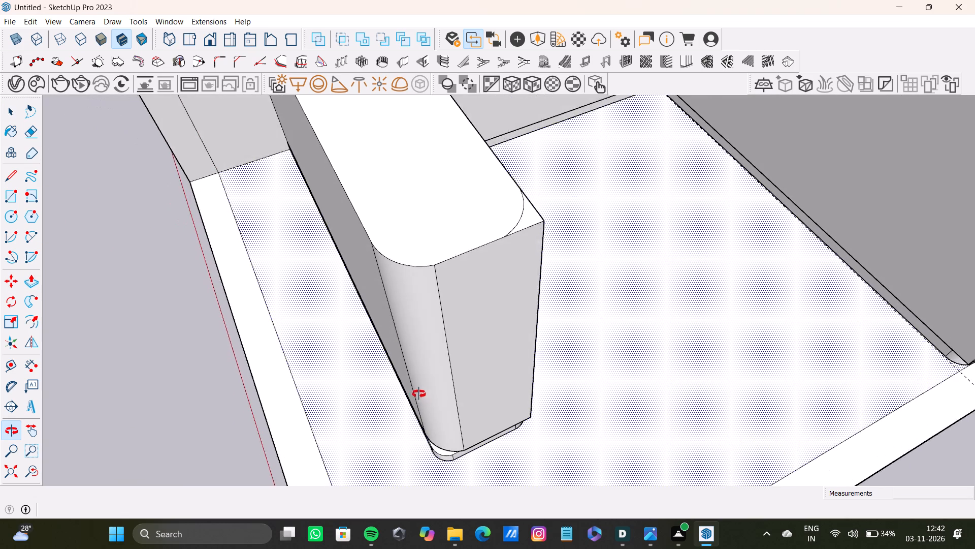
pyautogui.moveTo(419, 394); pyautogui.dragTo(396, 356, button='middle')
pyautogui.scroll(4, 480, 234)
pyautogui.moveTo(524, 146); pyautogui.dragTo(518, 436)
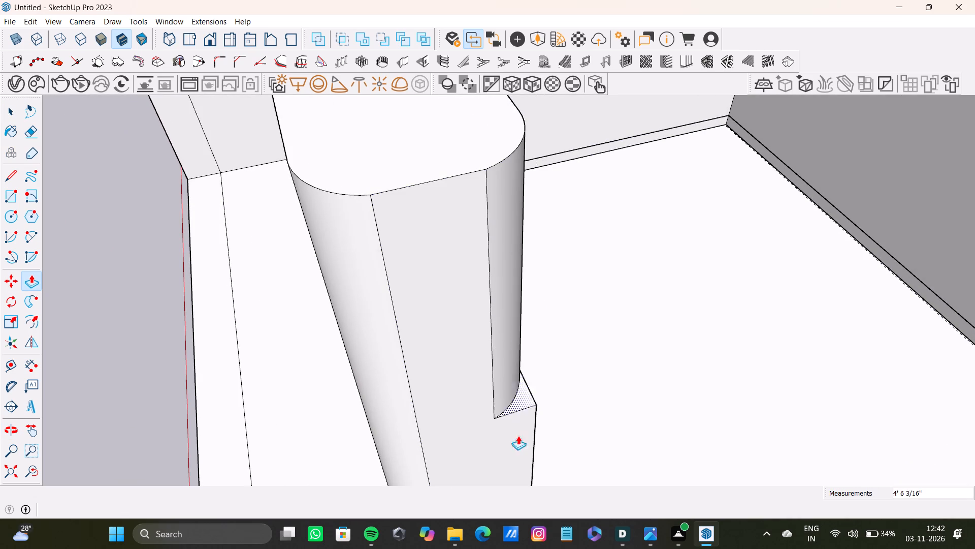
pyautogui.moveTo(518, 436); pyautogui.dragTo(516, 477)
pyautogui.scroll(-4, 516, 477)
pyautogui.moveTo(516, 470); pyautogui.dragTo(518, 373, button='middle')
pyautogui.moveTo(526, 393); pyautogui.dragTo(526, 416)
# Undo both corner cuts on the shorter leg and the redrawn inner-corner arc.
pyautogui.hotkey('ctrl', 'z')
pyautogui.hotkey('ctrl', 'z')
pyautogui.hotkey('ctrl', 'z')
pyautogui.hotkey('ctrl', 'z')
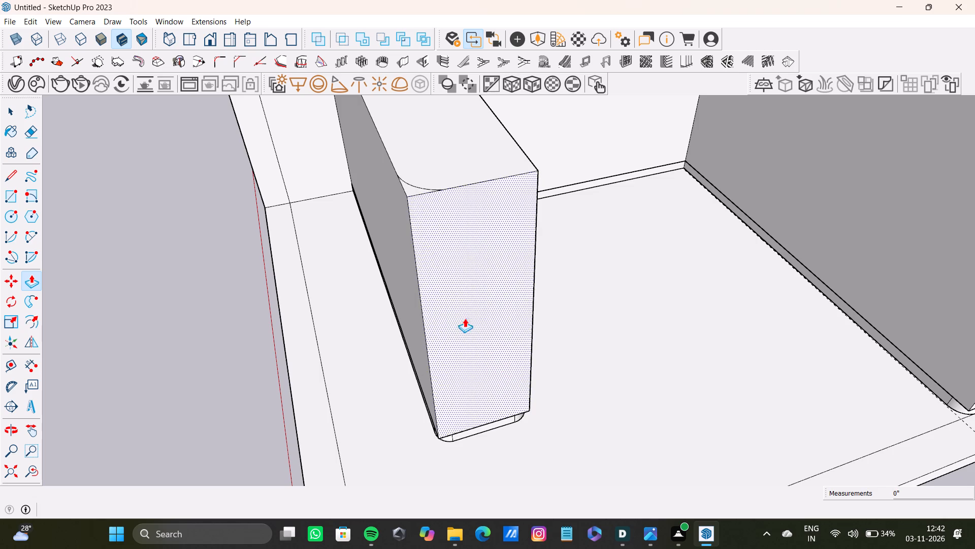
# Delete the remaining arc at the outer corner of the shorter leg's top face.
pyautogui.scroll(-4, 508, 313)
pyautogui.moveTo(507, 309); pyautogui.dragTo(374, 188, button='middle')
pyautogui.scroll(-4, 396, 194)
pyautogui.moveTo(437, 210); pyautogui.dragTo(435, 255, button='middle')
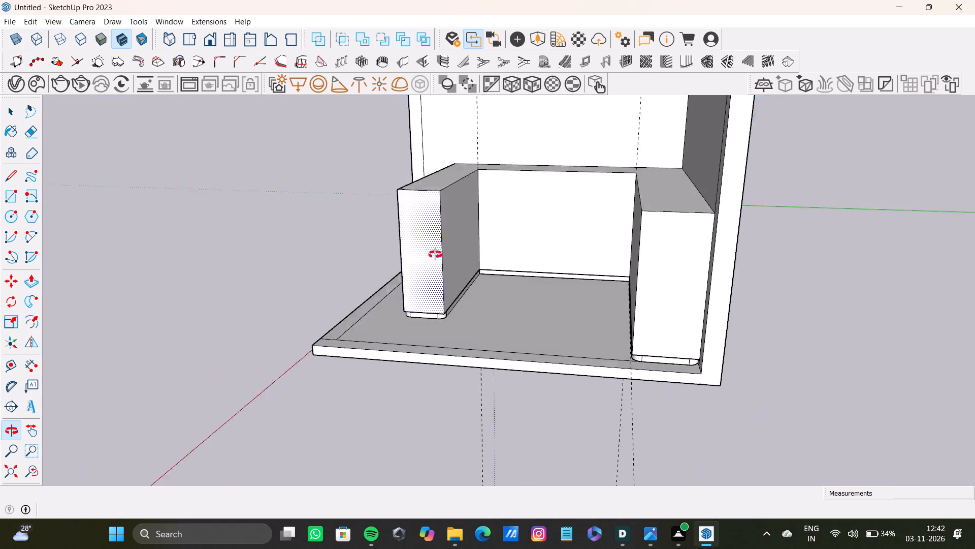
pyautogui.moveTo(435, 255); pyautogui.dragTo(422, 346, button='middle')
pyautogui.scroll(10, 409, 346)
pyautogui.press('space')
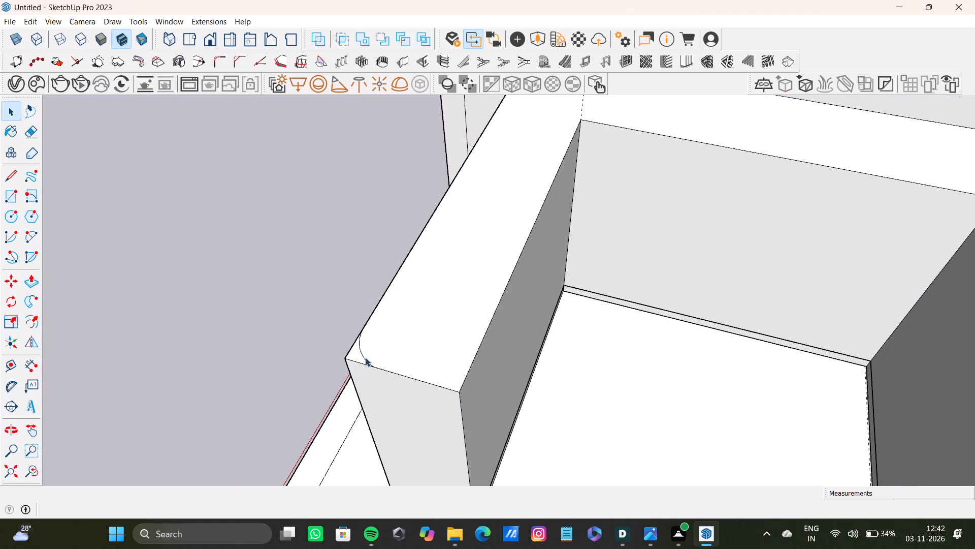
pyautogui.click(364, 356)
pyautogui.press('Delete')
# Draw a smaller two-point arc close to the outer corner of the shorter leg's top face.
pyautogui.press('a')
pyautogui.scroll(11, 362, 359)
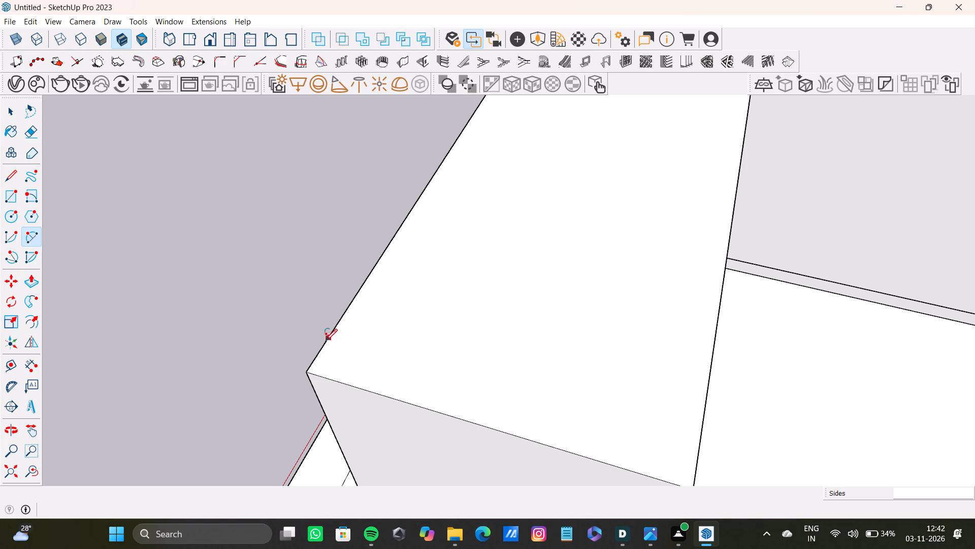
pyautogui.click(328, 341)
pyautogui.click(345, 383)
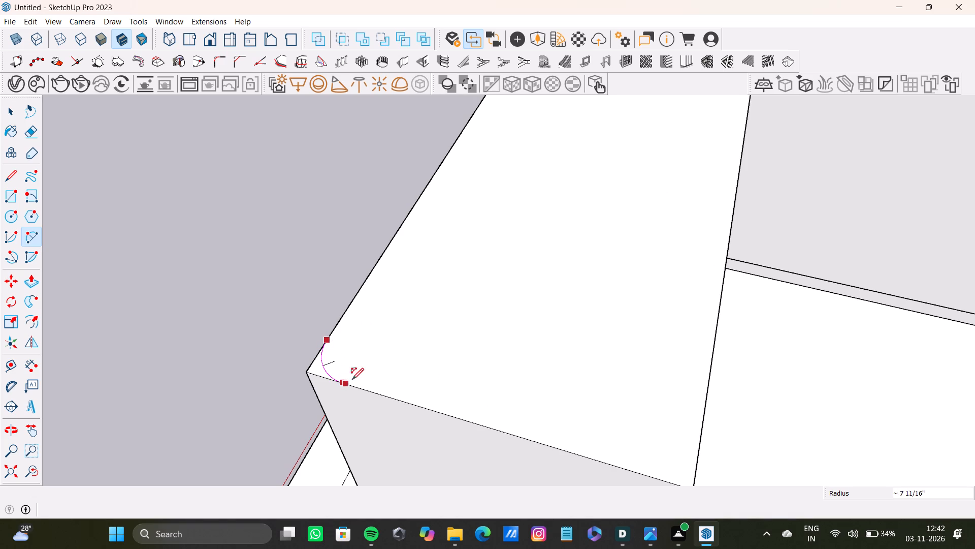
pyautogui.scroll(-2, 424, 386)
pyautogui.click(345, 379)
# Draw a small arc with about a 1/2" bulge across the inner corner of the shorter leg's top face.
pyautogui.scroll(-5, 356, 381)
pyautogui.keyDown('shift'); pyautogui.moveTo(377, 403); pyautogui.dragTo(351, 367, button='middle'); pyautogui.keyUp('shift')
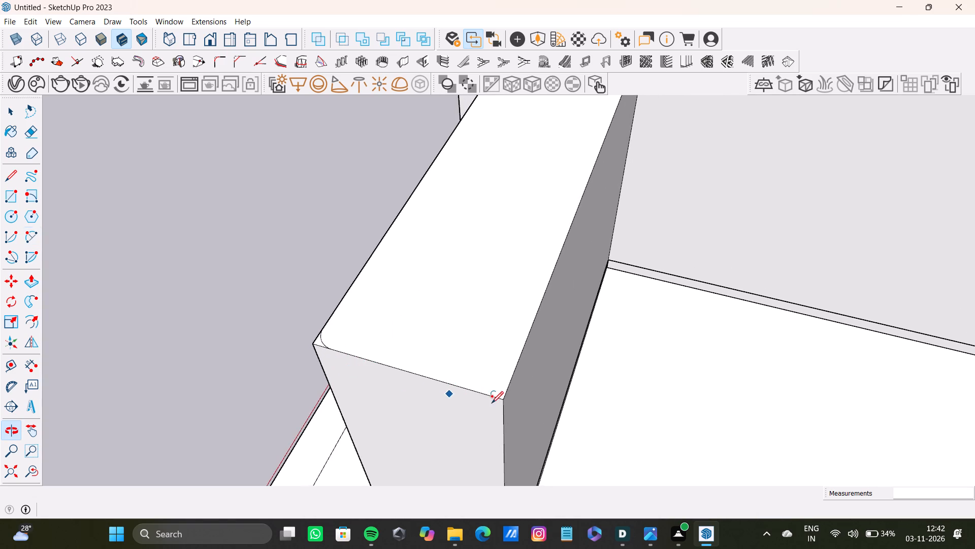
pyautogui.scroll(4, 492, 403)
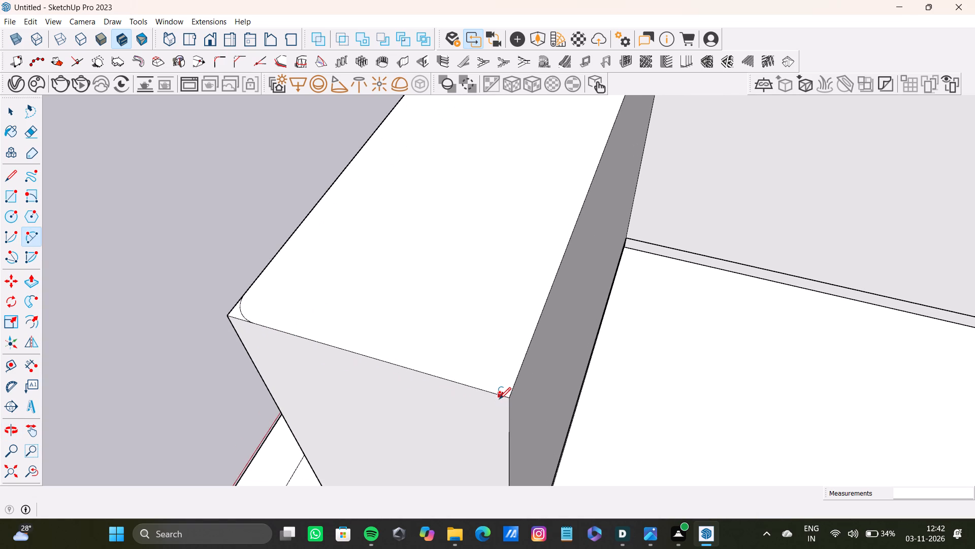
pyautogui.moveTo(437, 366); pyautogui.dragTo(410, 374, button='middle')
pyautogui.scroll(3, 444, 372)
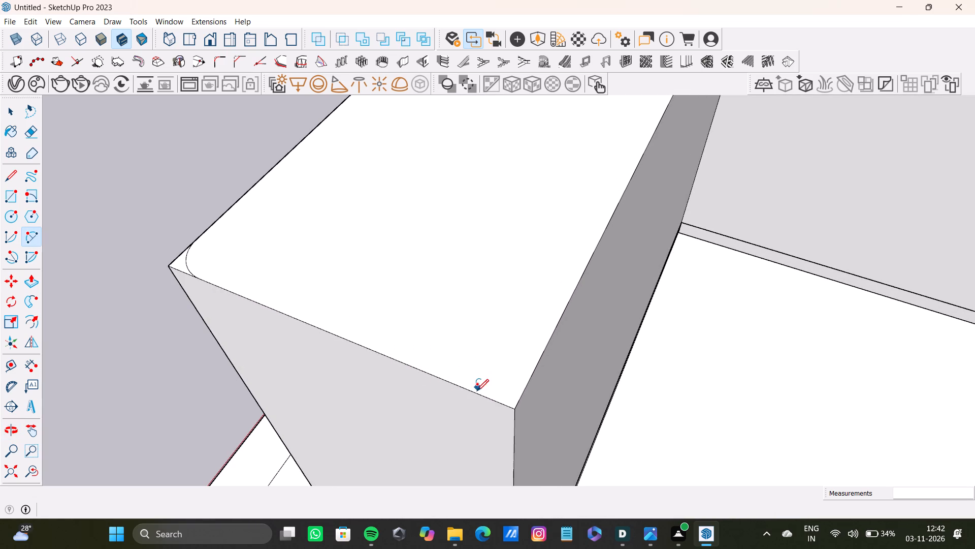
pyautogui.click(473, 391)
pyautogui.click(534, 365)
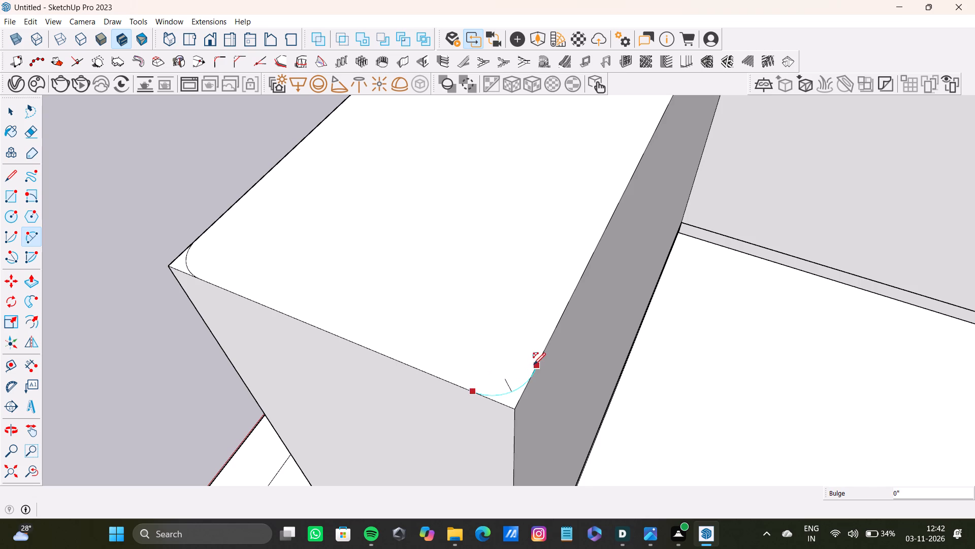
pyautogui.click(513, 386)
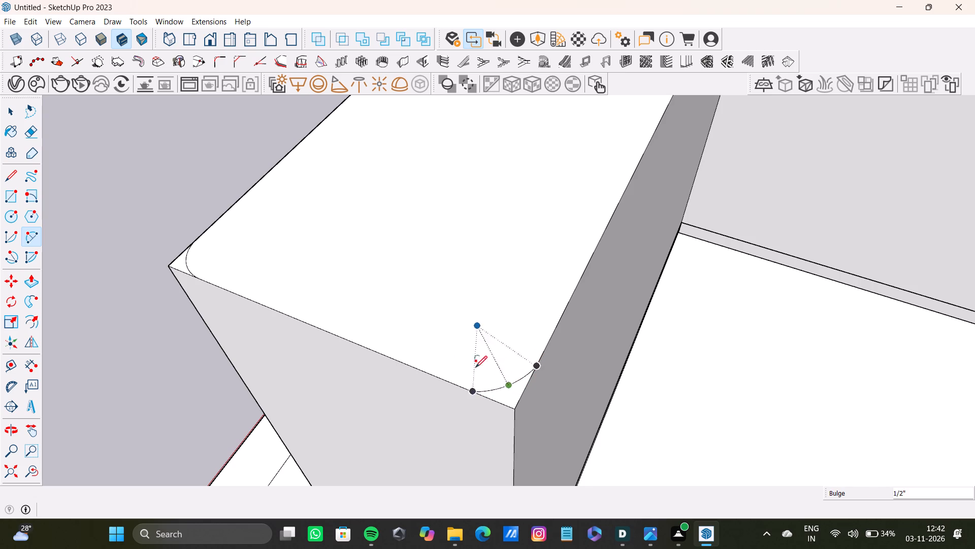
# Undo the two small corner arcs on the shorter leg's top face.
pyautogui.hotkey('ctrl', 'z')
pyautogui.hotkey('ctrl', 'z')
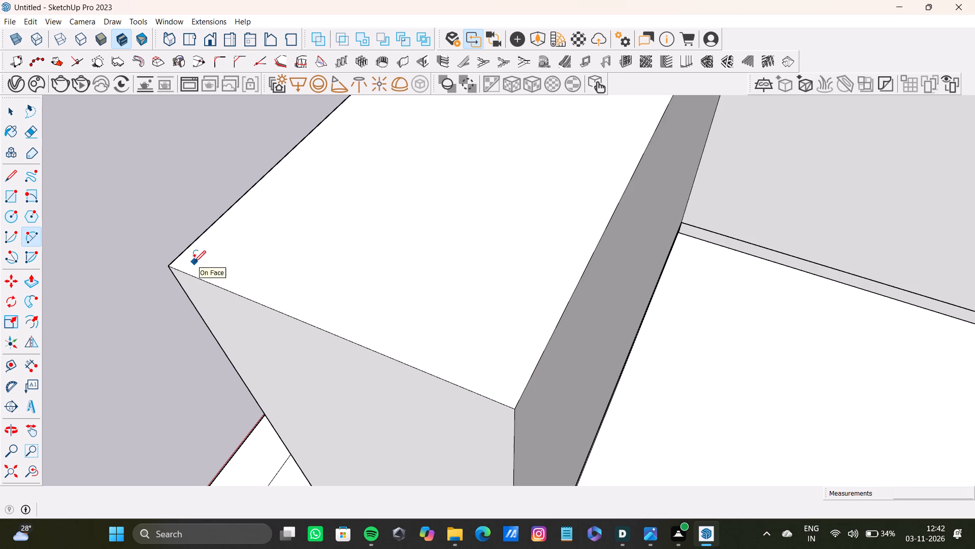
# Draw small two-point arcs across the outer and inner corners of the shorter leg's top face.
pyautogui.press('a')
pyautogui.click(200, 235)
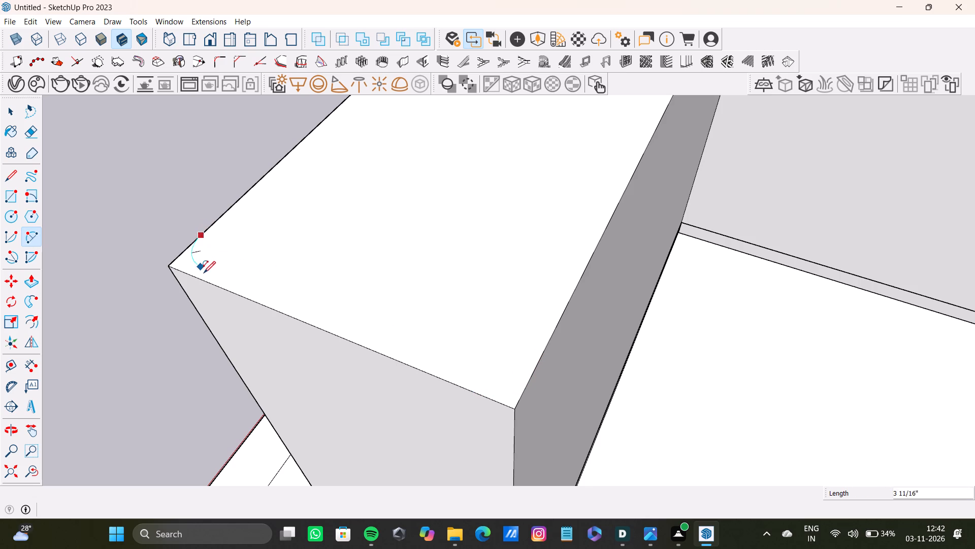
pyautogui.click(208, 279)
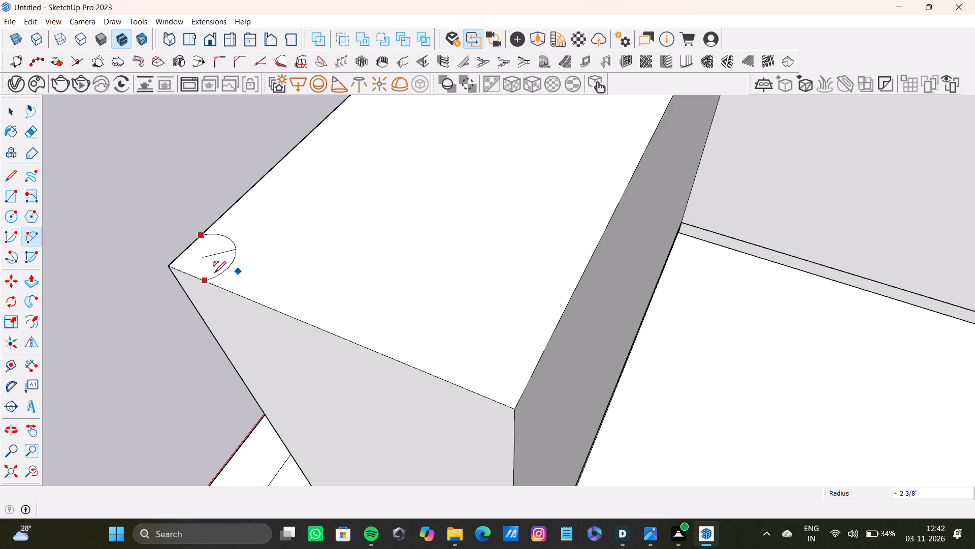
pyautogui.click(195, 268)
pyautogui.scroll(-2, 425, 345)
pyautogui.moveTo(423, 354); pyautogui.dragTo(403, 339, button='middle')
pyautogui.scroll(2, 453, 368)
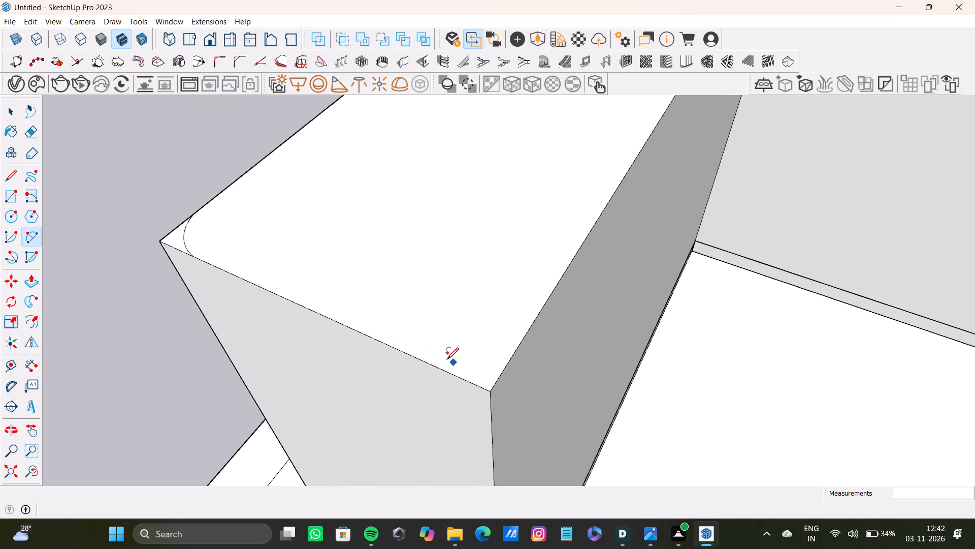
pyautogui.click(434, 364)
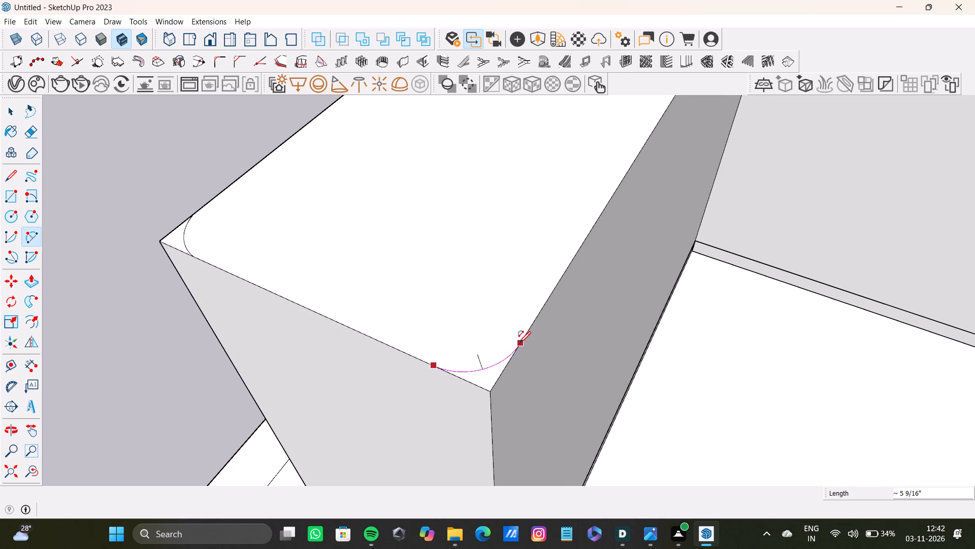
pyautogui.click(519, 343)
pyautogui.click(498, 366)
# Push the inner corner sliver of the shorter leg's top face down the leg's full height to the grouped base.
pyautogui.press('space')
pyautogui.click(485, 383)
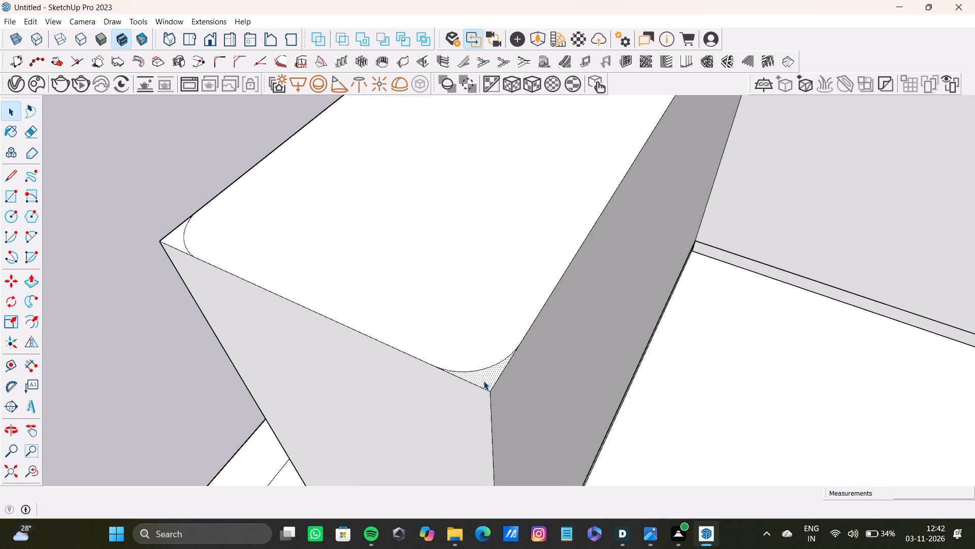
pyautogui.press('p')
pyautogui.moveTo(483, 381); pyautogui.dragTo(484, 411)
pyautogui.scroll(-3, 485, 408)
pyautogui.keyDown('shift'); pyautogui.moveTo(484, 410); pyautogui.dragTo(457, 269, button='middle'); pyautogui.keyUp('shift')
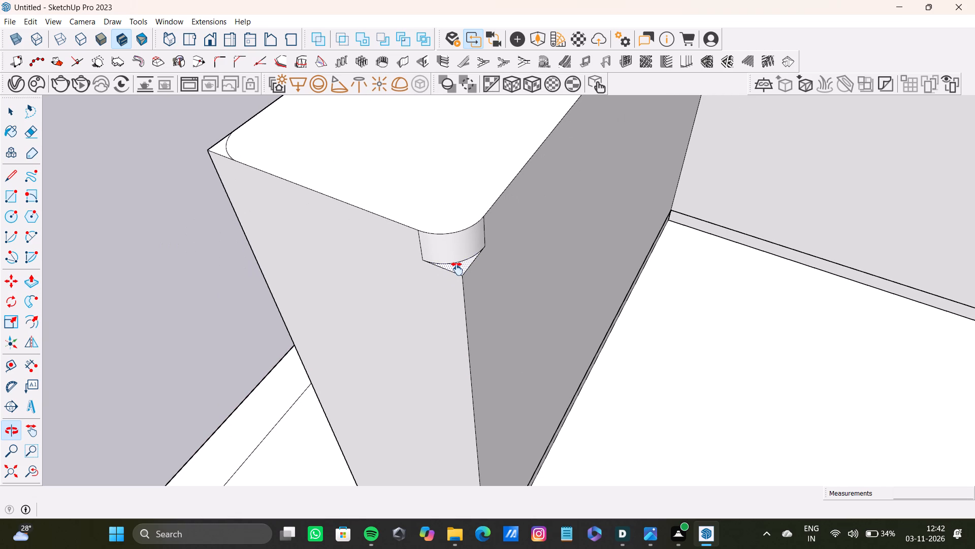
pyautogui.keyDown('shift'); pyautogui.moveTo(457, 269); pyautogui.dragTo(451, 220, button='middle'); pyautogui.keyUp('shift')
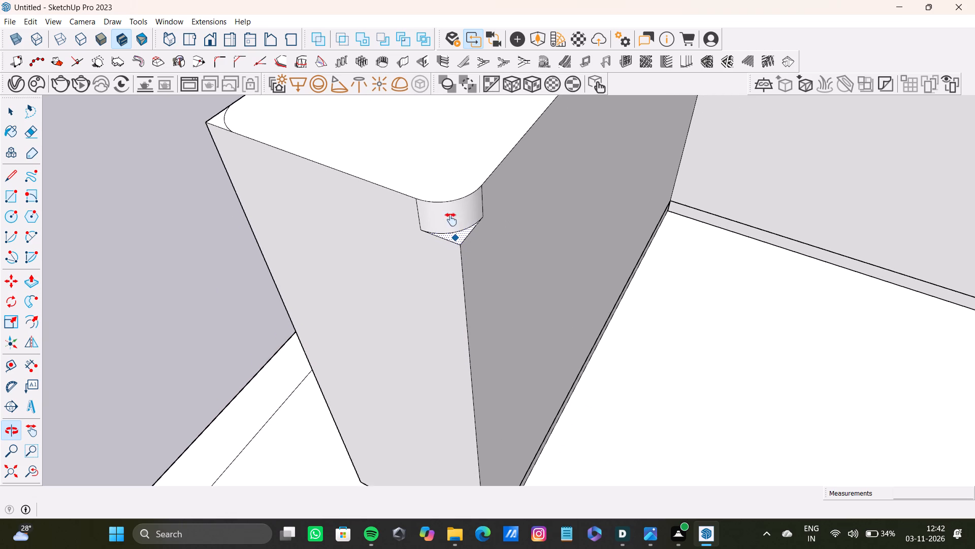
pyautogui.keyDown('shift'); pyautogui.moveTo(451, 220); pyautogui.dragTo(447, 206, button='middle'); pyautogui.keyUp('shift')
pyautogui.moveTo(440, 201); pyautogui.dragTo(457, 323)
pyautogui.scroll(-2, 457, 324)
pyautogui.keyDown('shift'); pyautogui.moveTo(457, 338); pyautogui.dragTo(426, 213, button='middle'); pyautogui.keyUp('shift')
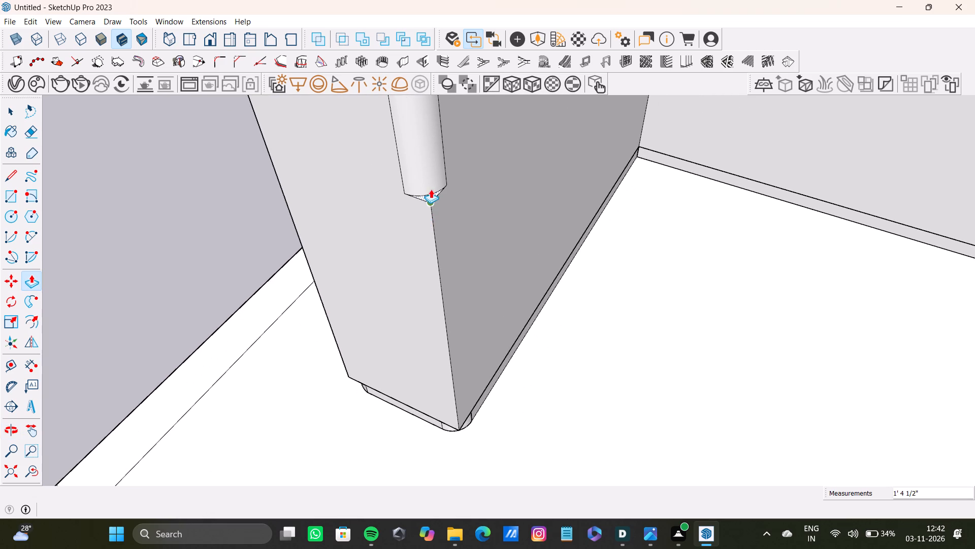
pyautogui.moveTo(431, 189); pyautogui.dragTo(459, 457)
# Push the outer corner sliver of the shorter leg's top face down 6' 7 1/8" to the grouped base.
pyautogui.moveTo(405, 387); pyautogui.dragTo(493, 373, button='middle')
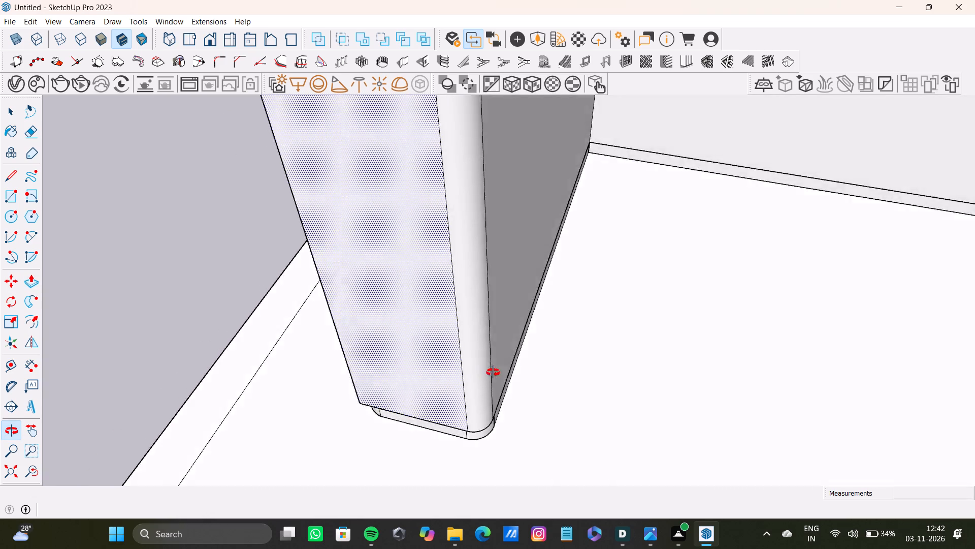
pyautogui.moveTo(493, 373); pyautogui.dragTo(577, 371, button='middle')
pyautogui.scroll(-8, 459, 324)
pyautogui.keyDown('shift'); pyautogui.moveTo(433, 323); pyautogui.dragTo(517, 367, button='middle'); pyautogui.keyUp('shift')
pyautogui.scroll(-1, 517, 367)
pyautogui.scroll(7, 479, 293)
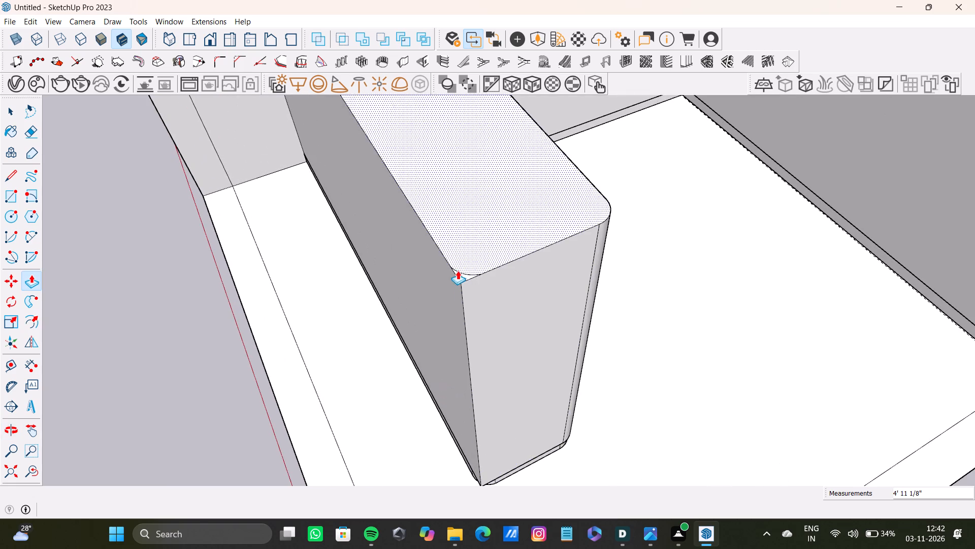
pyautogui.moveTo(463, 276); pyautogui.dragTo(496, 525)
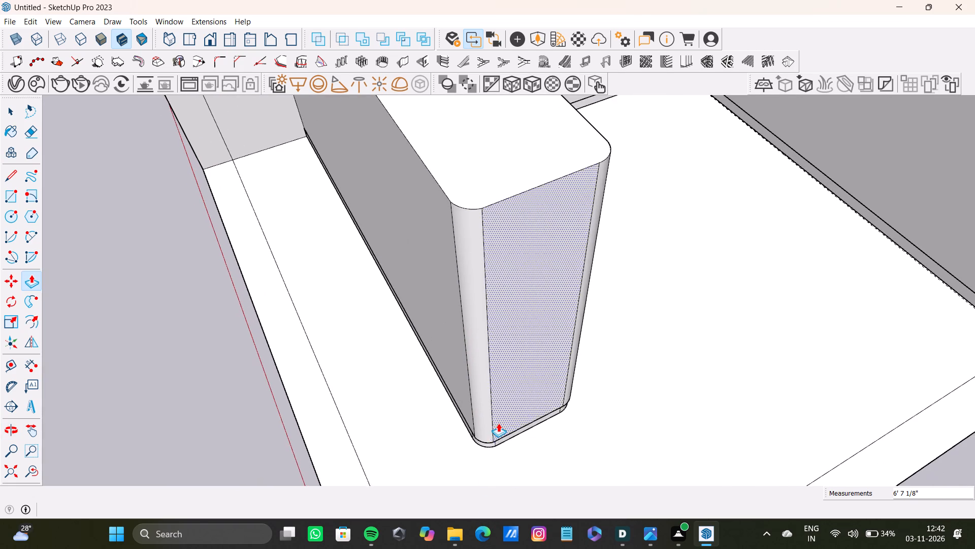
# Inspect the rounded end of the shorter leg and the whole U-shaped block, including the longer leg's square end.
pyautogui.scroll(5, 498, 423)
pyautogui.scroll(-6, 501, 417)
pyautogui.moveTo(497, 415); pyautogui.dragTo(447, 248, button='middle')
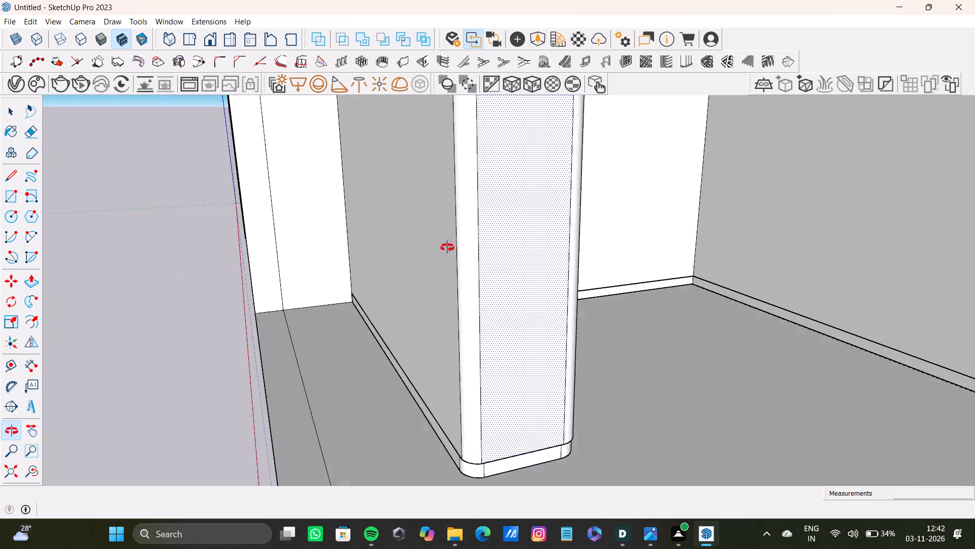
pyautogui.moveTo(447, 248); pyautogui.dragTo(229, 179, button='middle')
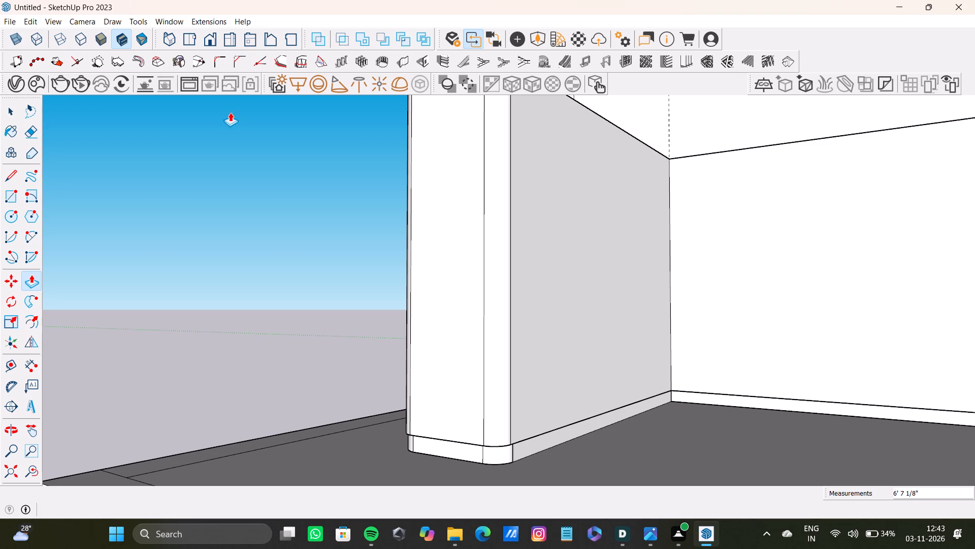
pyautogui.scroll(-18, 282, 241)
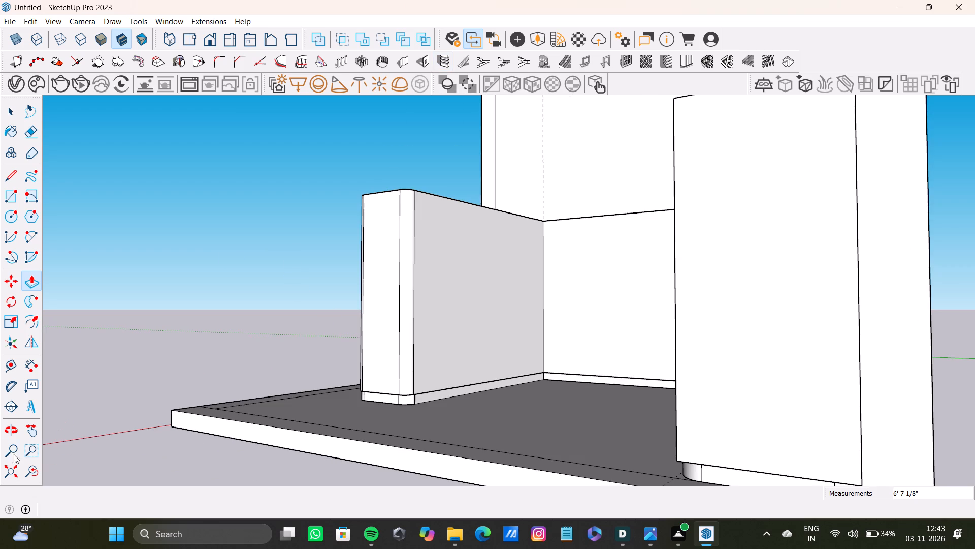
pyautogui.click(5, 470)
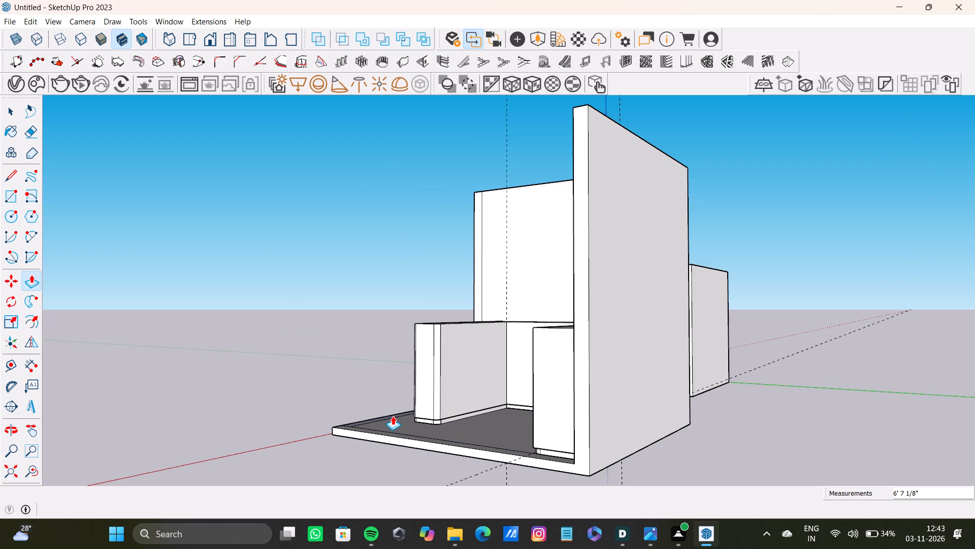
pyautogui.scroll(-7, 389, 414)
pyautogui.keyDown('shift'); pyautogui.moveTo(375, 396); pyautogui.dragTo(560, 456, button='middle'); pyautogui.keyUp('shift')
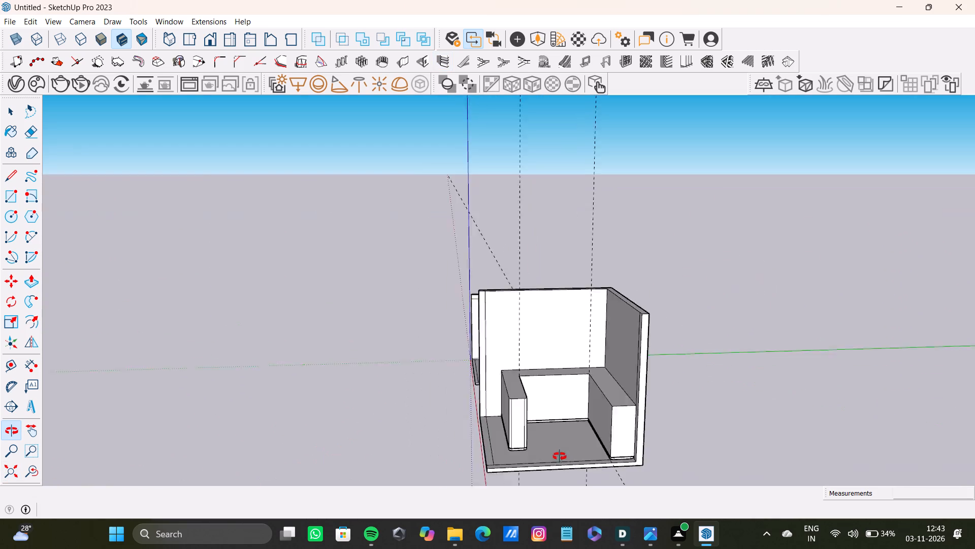
pyautogui.keyDown('shift'); pyautogui.moveTo(560, 456); pyautogui.dragTo(448, 455, button='middle'); pyautogui.keyUp('shift')
pyautogui.scroll(4, 420, 318)
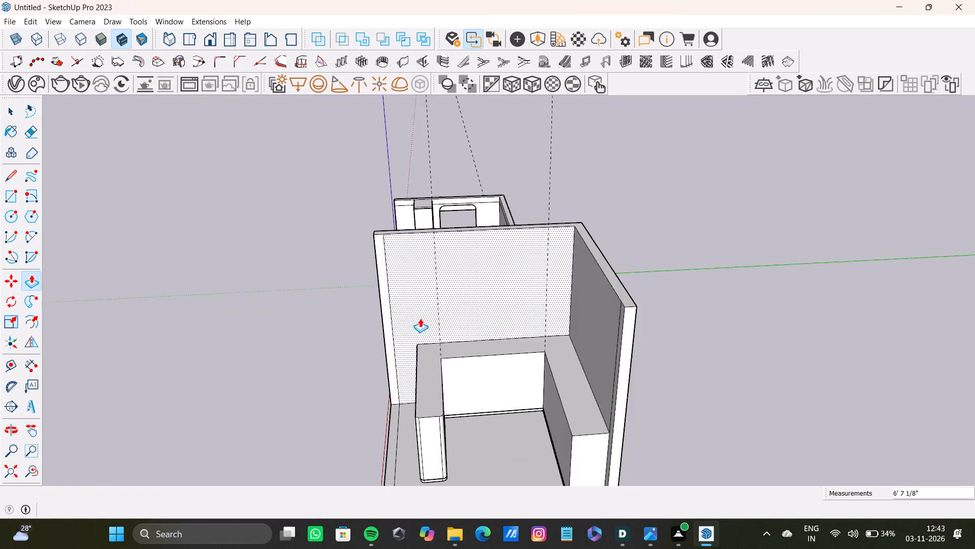
pyautogui.scroll(4, 420, 318)
pyautogui.keyDown('shift'); pyautogui.scroll(-2, 465, 373); pyautogui.keyUp('shift')
pyautogui.keyDown('shift'); pyautogui.moveTo(465, 373); pyautogui.dragTo(424, 284, button='middle'); pyautogui.keyUp('shift')
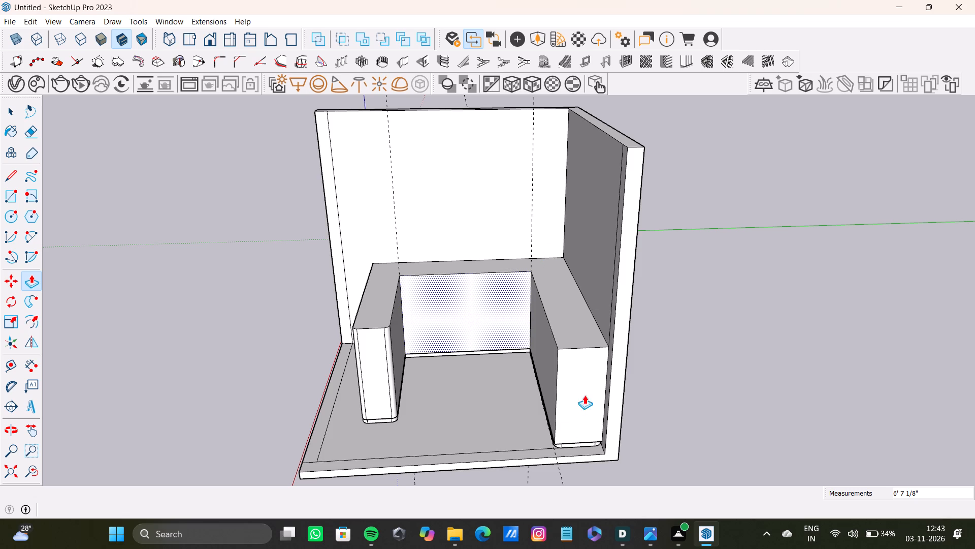
pyautogui.scroll(-9, 522, 301)
pyautogui.moveTo(520, 312); pyautogui.dragTo(506, 268, button='middle')
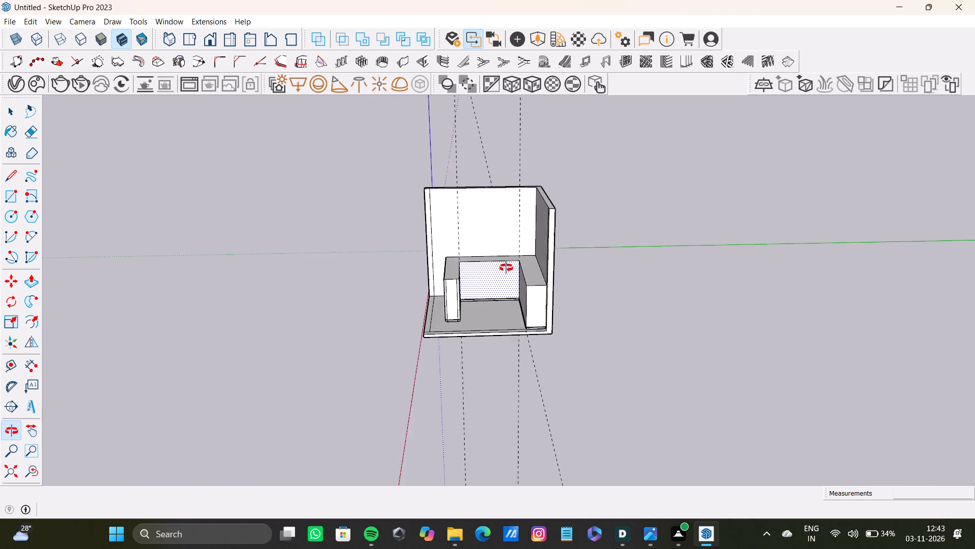
pyautogui.moveTo(506, 268); pyautogui.dragTo(479, 337, button='middle')
pyautogui.scroll(6, 485, 337)
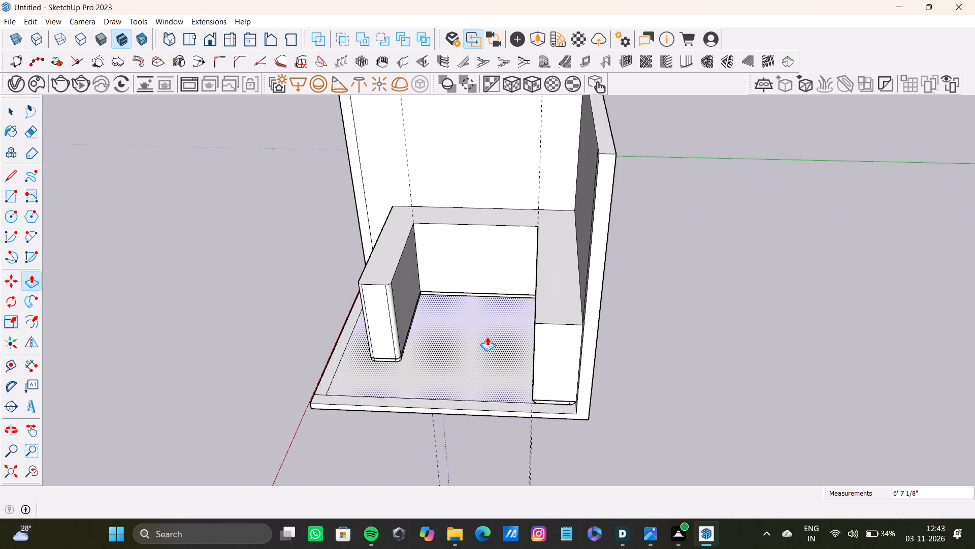
pyautogui.scroll(3, 487, 337)
pyautogui.moveTo(494, 354); pyautogui.dragTo(481, 354, button='middle')
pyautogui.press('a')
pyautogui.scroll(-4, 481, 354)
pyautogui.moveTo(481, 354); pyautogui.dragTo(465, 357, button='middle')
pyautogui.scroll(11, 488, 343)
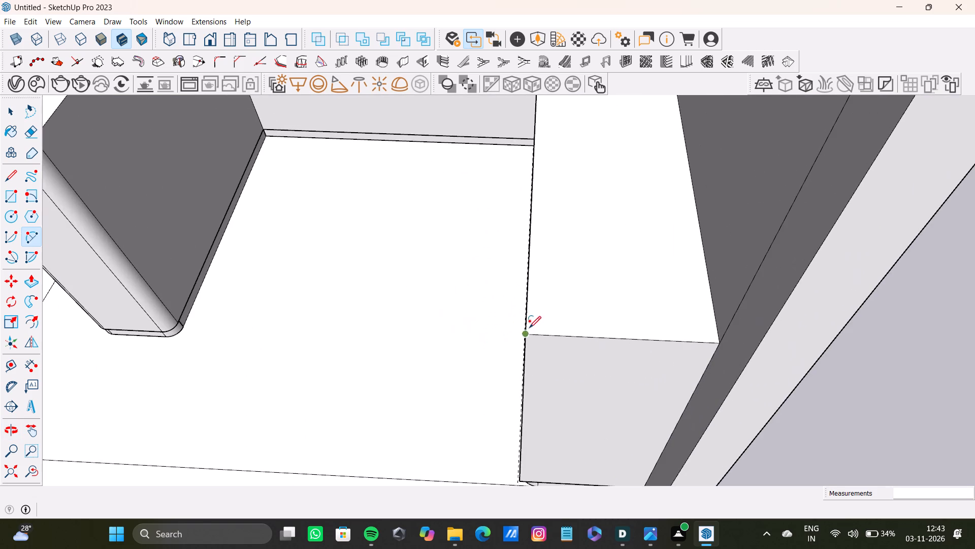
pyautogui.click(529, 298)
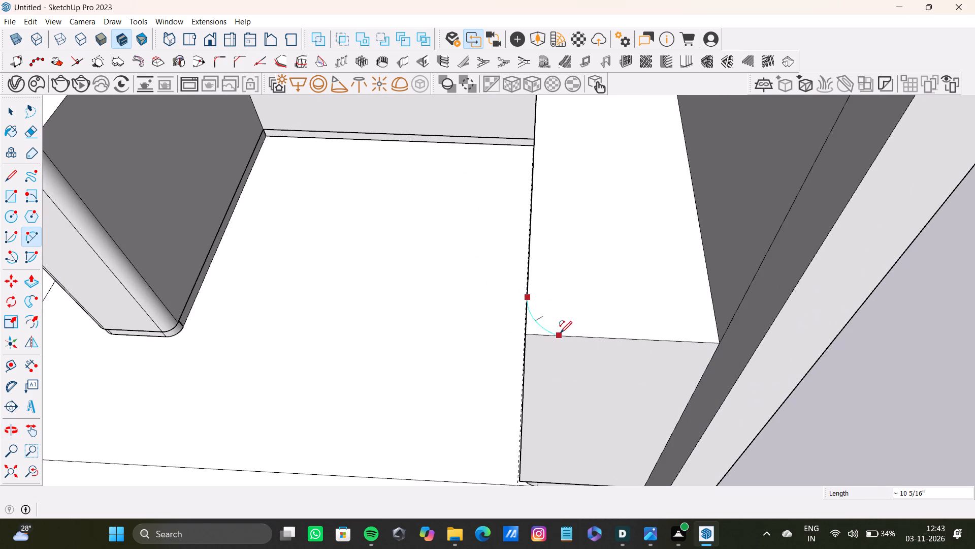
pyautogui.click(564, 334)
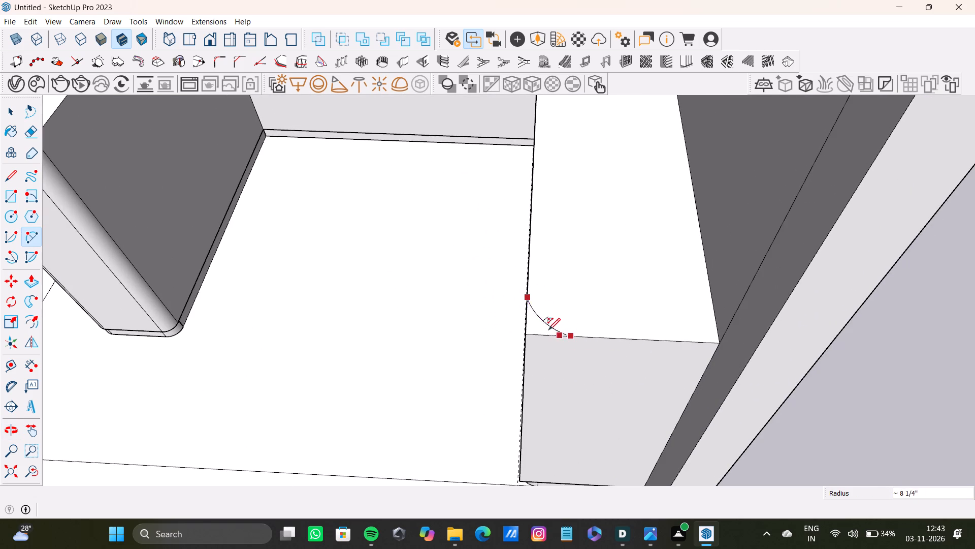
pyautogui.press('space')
# Draw arcs across the longer leg's top-face end corners, radius about 3 9/16" at the inner corner and 4 5/8" at the wall-side corner.
pyautogui.scroll(3, 542, 326)
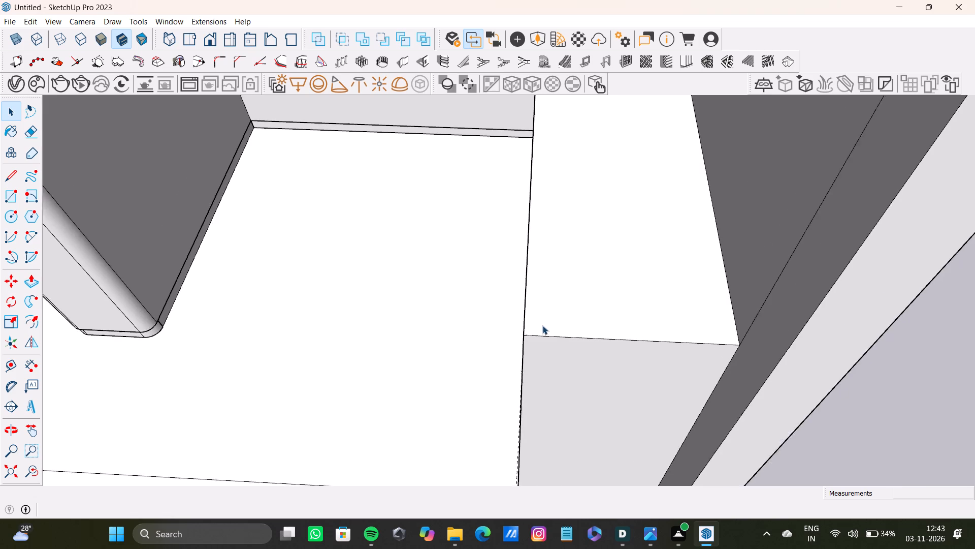
pyautogui.scroll(2, 542, 325)
pyautogui.press('a')
pyautogui.scroll(4, 526, 316)
pyautogui.click(512, 312)
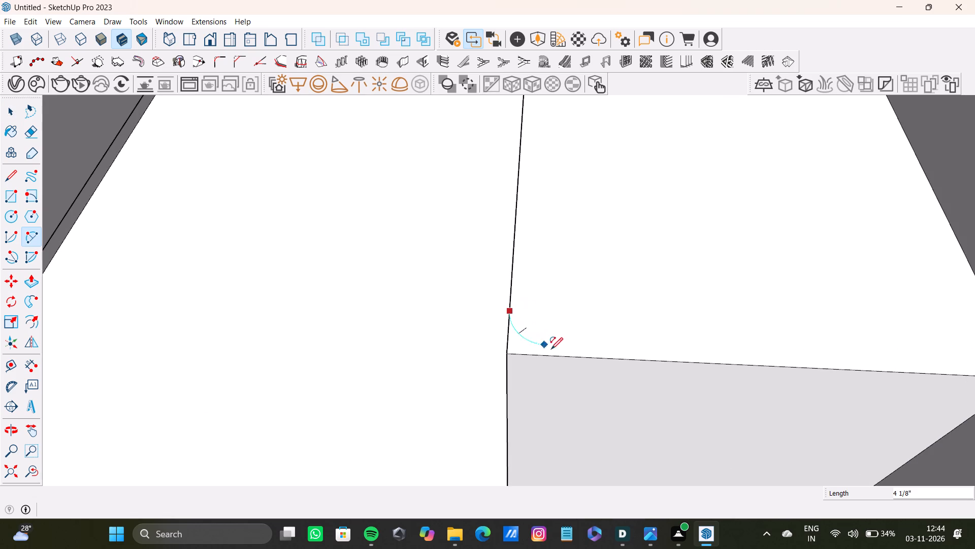
pyautogui.click(558, 355)
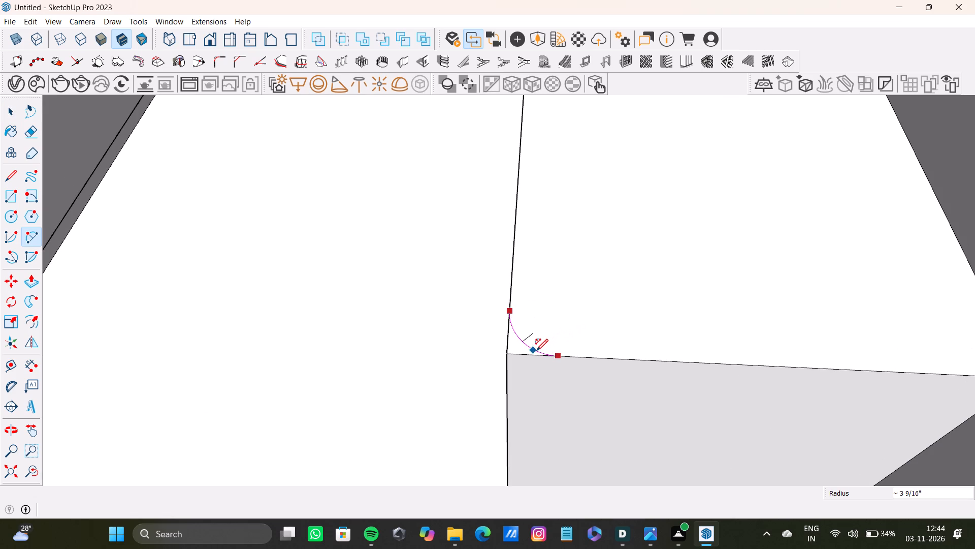
pyautogui.click(536, 351)
pyautogui.scroll(-8, 535, 350)
pyautogui.keyDown('shift'); pyautogui.moveTo(535, 348); pyautogui.dragTo(419, 344, button='middle'); pyautogui.keyUp('shift')
pyautogui.scroll(7, 603, 342)
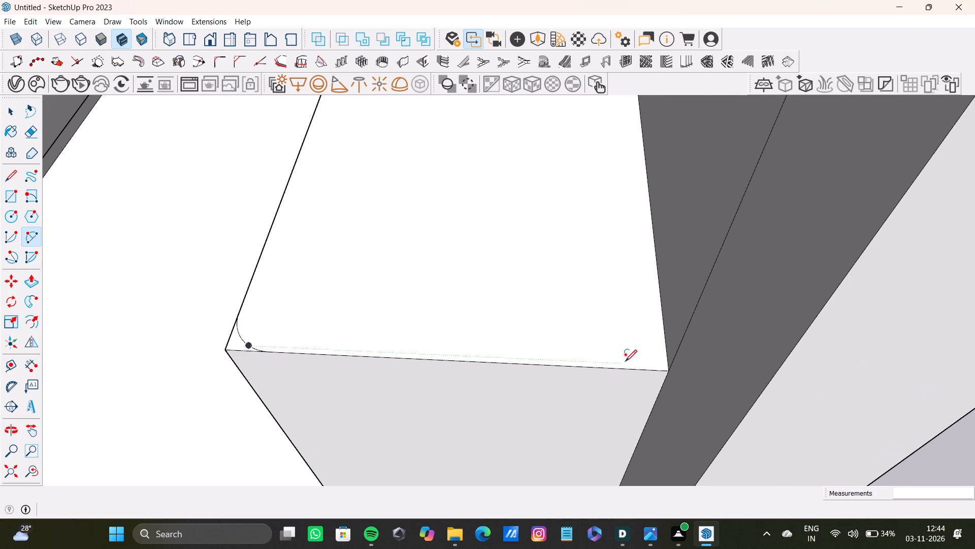
pyautogui.click(625, 367)
pyautogui.click(662, 331)
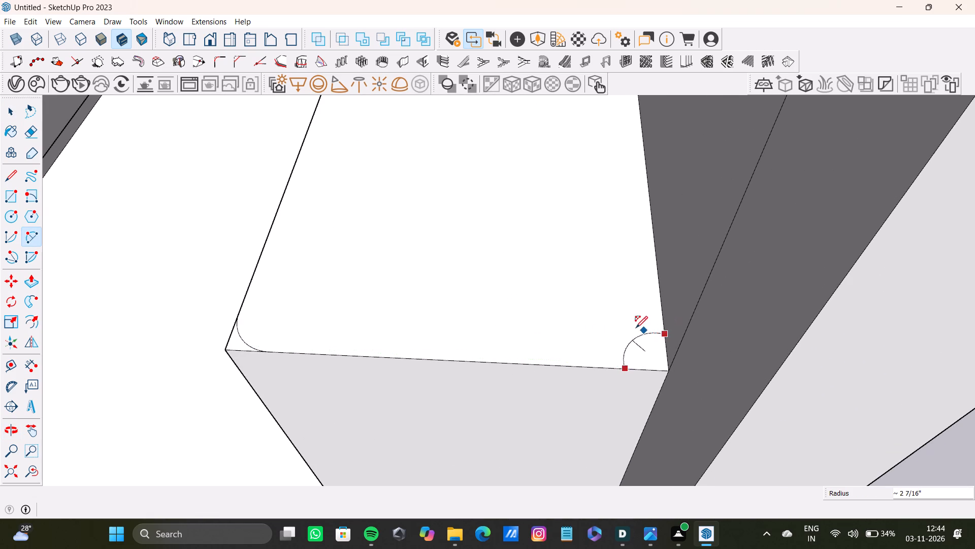
pyautogui.click(657, 350)
# Push the inner corner sliver of the longer leg's top face down the leg's full height to the grouped base.
pyautogui.scroll(-20, 464, 500)
pyautogui.scroll(-5, 464, 500)
pyautogui.moveTo(380, 371); pyautogui.dragTo(470, 334, button='middle')
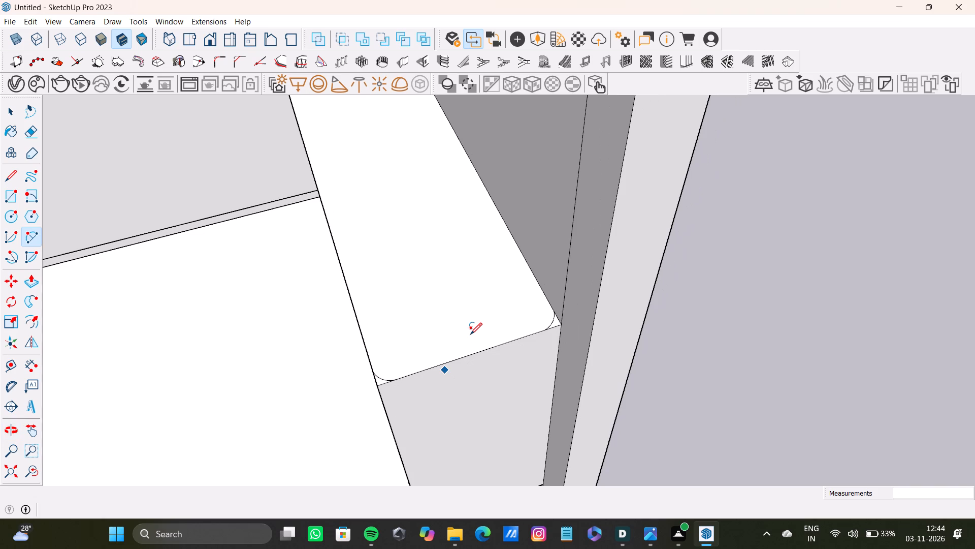
pyautogui.press('space')
pyautogui.click(378, 381)
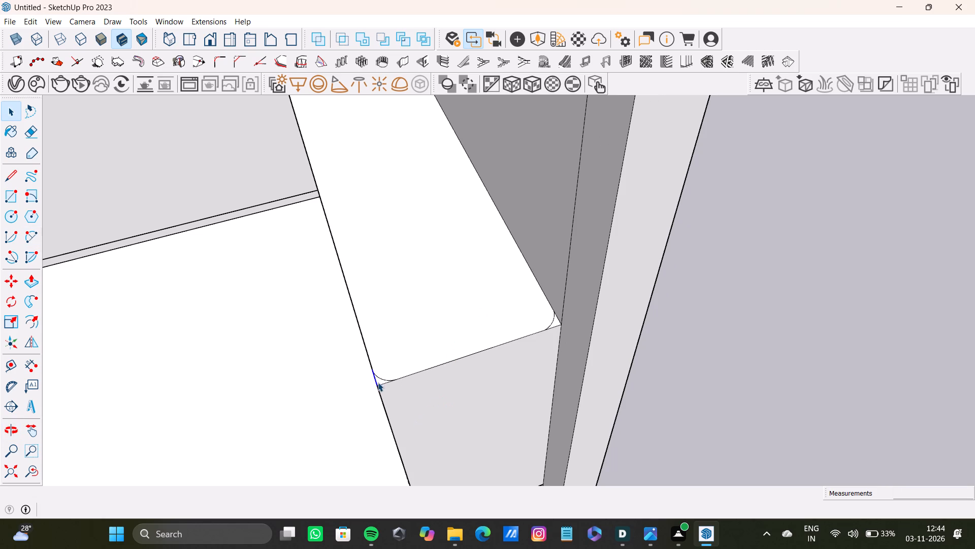
pyautogui.scroll(5, 383, 383)
pyautogui.scroll(-6, 390, 378)
pyautogui.moveTo(400, 378); pyautogui.dragTo(365, 383, button='middle')
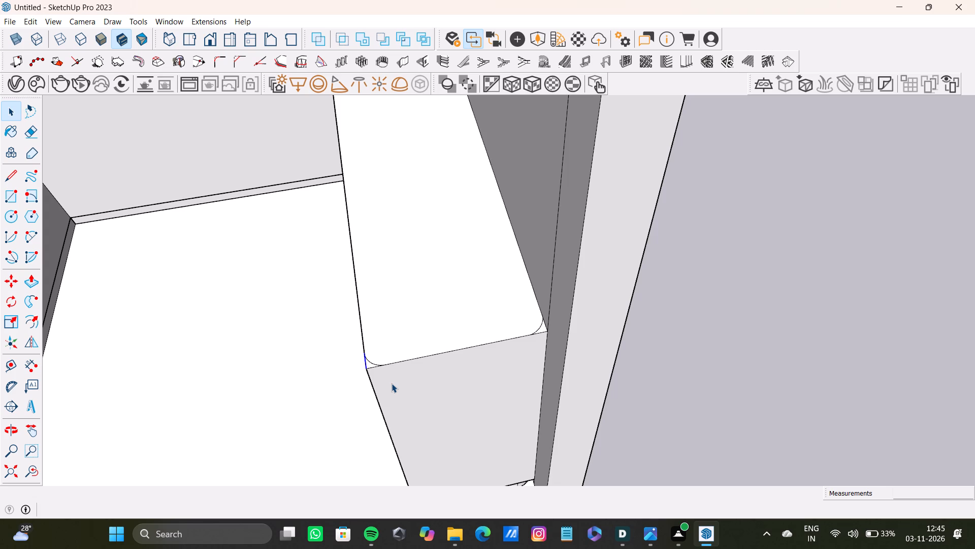
pyautogui.scroll(-8, 393, 340)
pyautogui.keyDown('shift'); pyautogui.moveTo(388, 339); pyautogui.dragTo(386, 286, button='middle'); pyautogui.keyUp('shift')
pyautogui.scroll(-6, 406, 341)
pyautogui.moveTo(397, 366); pyautogui.dragTo(398, 278, button='middle')
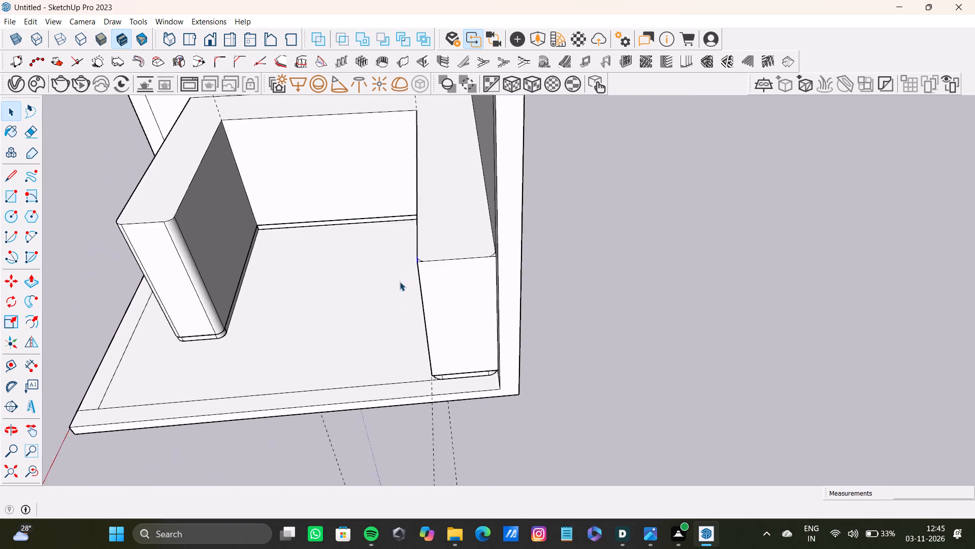
pyautogui.scroll(8, 405, 292)
pyautogui.moveTo(432, 277); pyautogui.dragTo(485, 341, button='middle')
pyautogui.scroll(7, 504, 265)
pyautogui.press('space')
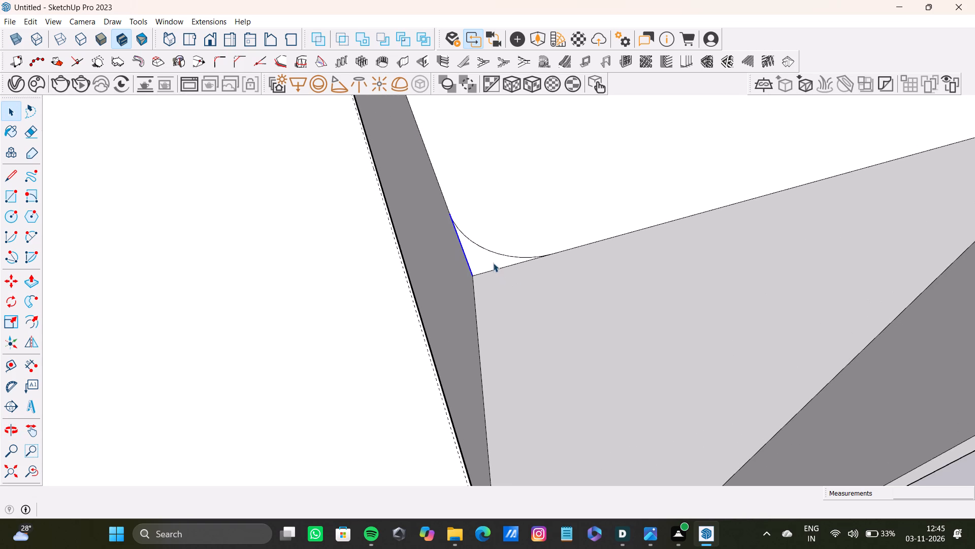
pyautogui.click(493, 263)
pyautogui.press('p')
pyautogui.moveTo(473, 269); pyautogui.dragTo(500, 382)
pyautogui.scroll(-7, 500, 383)
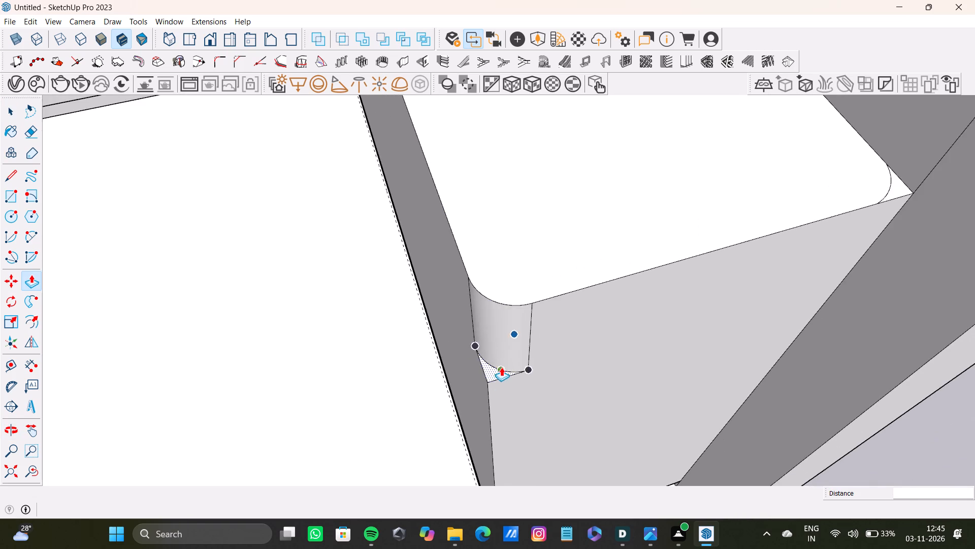
pyautogui.scroll(-1, 501, 367)
pyautogui.keyDown('shift'); pyautogui.moveTo(501, 367); pyautogui.dragTo(471, 234, button='middle'); pyautogui.keyUp('shift')
pyautogui.moveTo(470, 232); pyautogui.dragTo(502, 461)
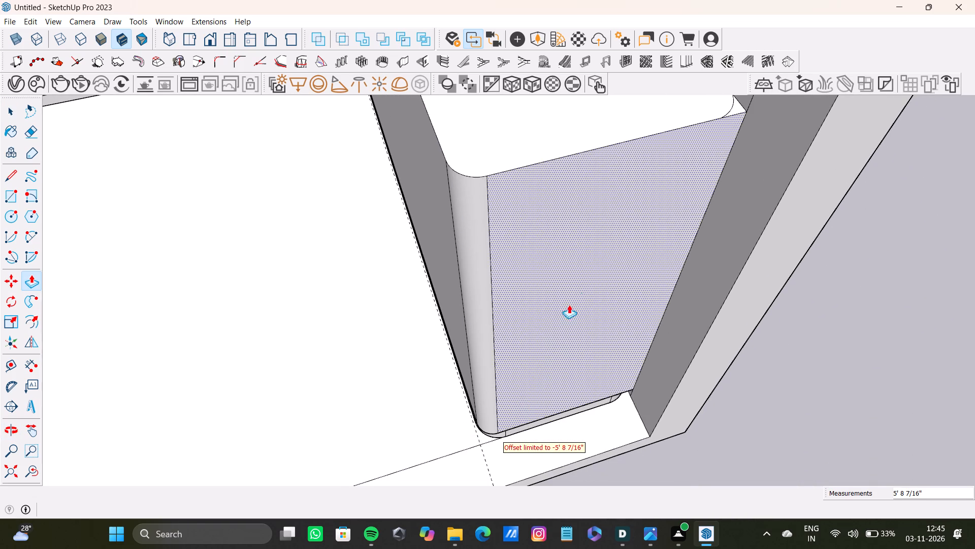
# Push the wall-side corner sliver of the longer leg's top face down 6' 7 1/8" to the grouped base.
pyautogui.moveTo(740, 108); pyautogui.dragTo(698, 390)
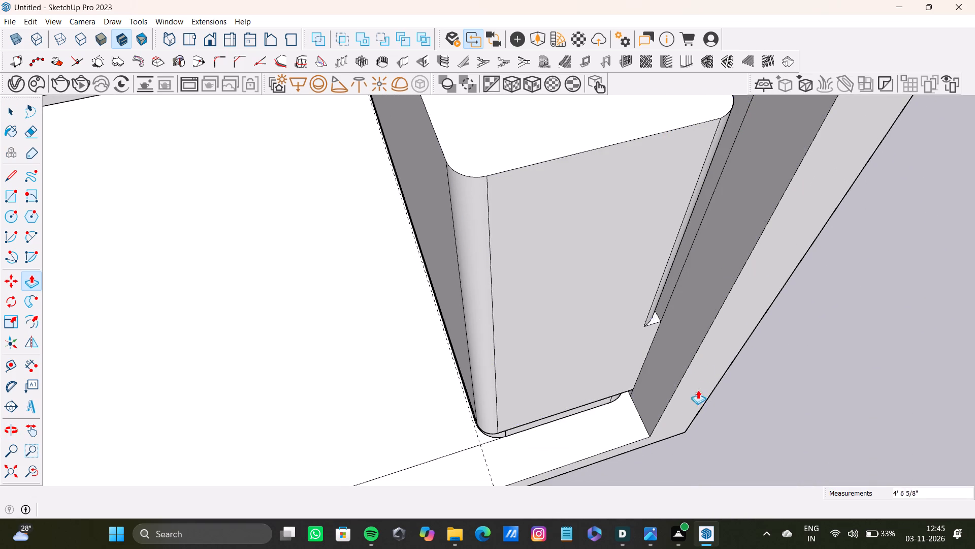
pyautogui.moveTo(698, 390); pyautogui.dragTo(673, 460)
# Inspect the U-shaped block with its rounded leg ends from several sides.
pyautogui.scroll(-8, 588, 404)
pyautogui.moveTo(515, 406); pyautogui.dragTo(682, 335, button='middle')
pyautogui.scroll(-4, 633, 322)
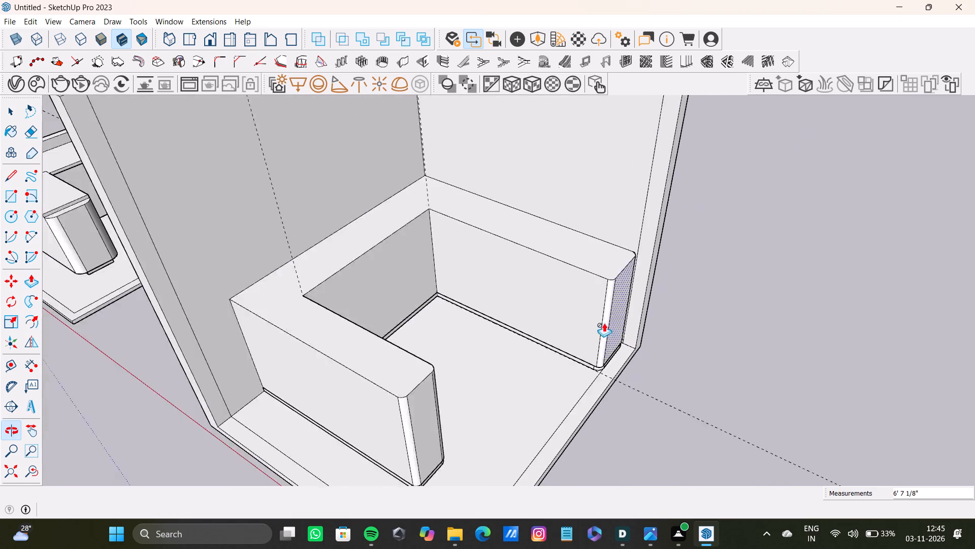
pyautogui.scroll(-5, 604, 323)
pyautogui.moveTo(598, 346); pyautogui.dragTo(363, 256, button='middle')
pyautogui.scroll(-5, 428, 277)
pyautogui.keyDown('shift'); pyautogui.scroll(1, 478, 320); pyautogui.keyUp('shift')
pyautogui.keyDown('shift'); pyautogui.moveTo(478, 320); pyautogui.dragTo(632, 304, button='middle'); pyautogui.keyUp('shift')
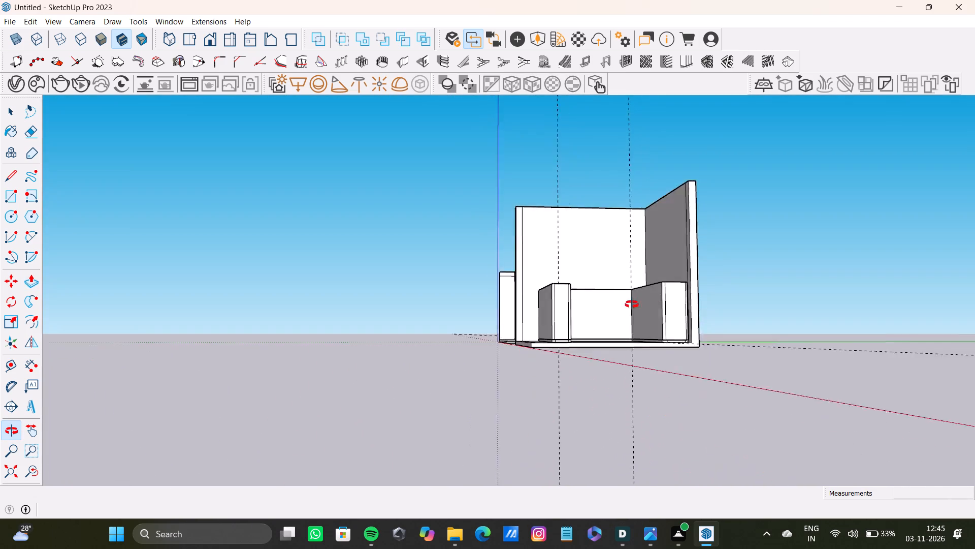
pyautogui.keyDown('shift'); pyautogui.moveTo(632, 304); pyautogui.dragTo(512, 422, button='middle'); pyautogui.keyUp('shift')
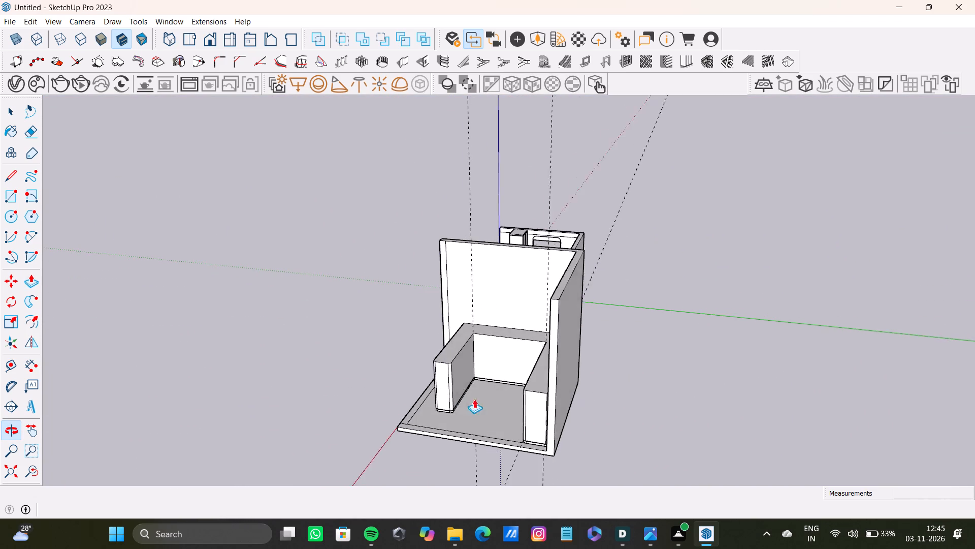
# Select the U-shaped block's top face, the back section's inner face, and the shorter leg's side, end and rounded corner faces with their edges.
pyautogui.press('space')
pyautogui.scroll(9, 420, 332)
pyautogui.scroll(-7, 455, 323)
pyautogui.moveTo(455, 321); pyautogui.dragTo(463, 363, button='middle')
pyautogui.doubleClick(446, 364)
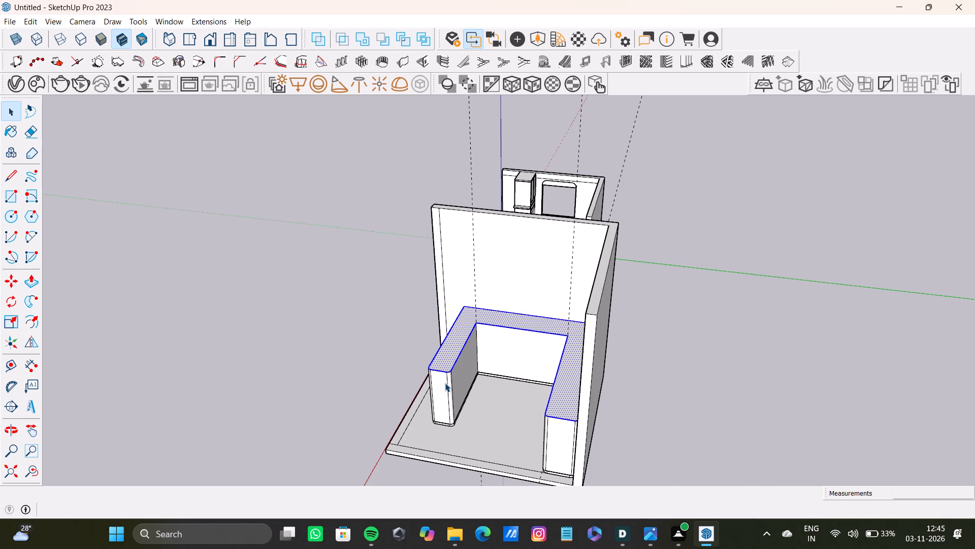
pyautogui.scroll(9, 445, 383)
pyautogui.keyDown('shift'); pyautogui.doubleClick(443, 384); pyautogui.keyUp('shift')
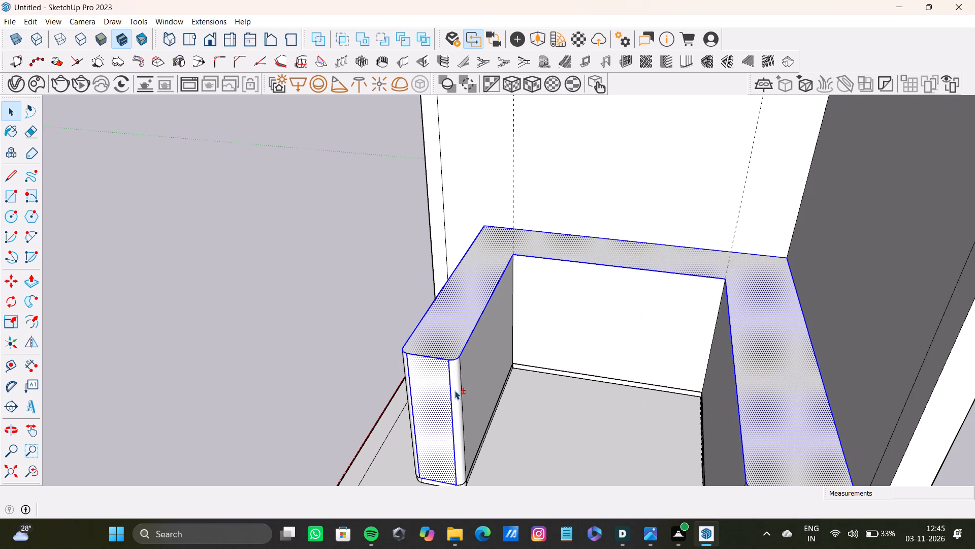
pyautogui.keyDown('shift'); pyautogui.doubleClick(454, 390); pyautogui.keyUp('shift')
pyautogui.keyDown('shift'); pyautogui.doubleClick(468, 384); pyautogui.keyUp('shift')
pyautogui.keyDown('shift'); pyautogui.doubleClick(544, 315); pyautogui.keyUp('shift')
pyautogui.scroll(1, 490, 373)
pyautogui.moveTo(490, 373); pyautogui.dragTo(788, 358, button='middle')
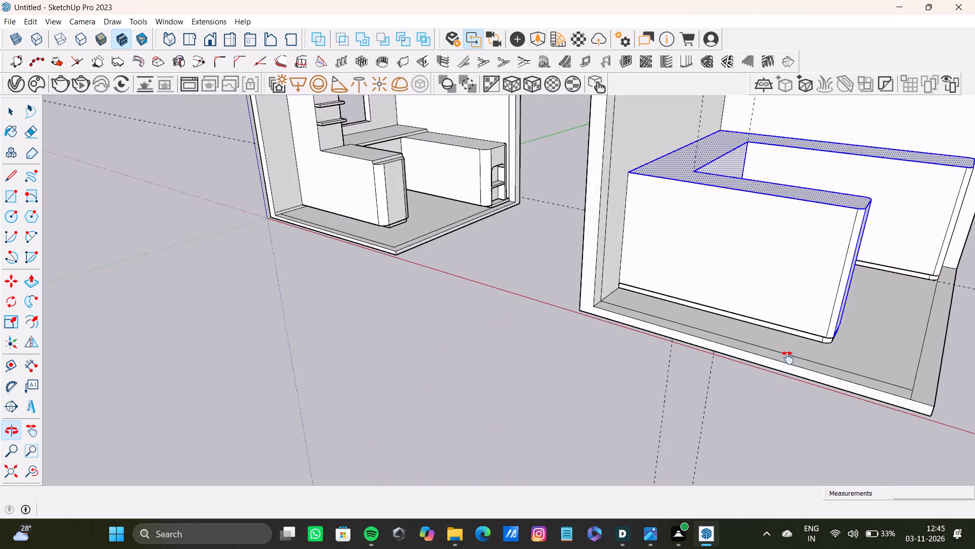
pyautogui.moveTo(788, 358); pyautogui.dragTo(594, 432, button='middle')
pyautogui.keyDown('shift'); pyautogui.doubleClick(571, 316); pyautogui.keyUp('shift')
pyautogui.keyDown('shift'); pyautogui.moveTo(643, 304); pyautogui.dragTo(619, 316, button='middle'); pyautogui.keyUp('shift')
pyautogui.keyDown('shift'); pyautogui.scroll(5, 635, 311); pyautogui.keyUp('shift')
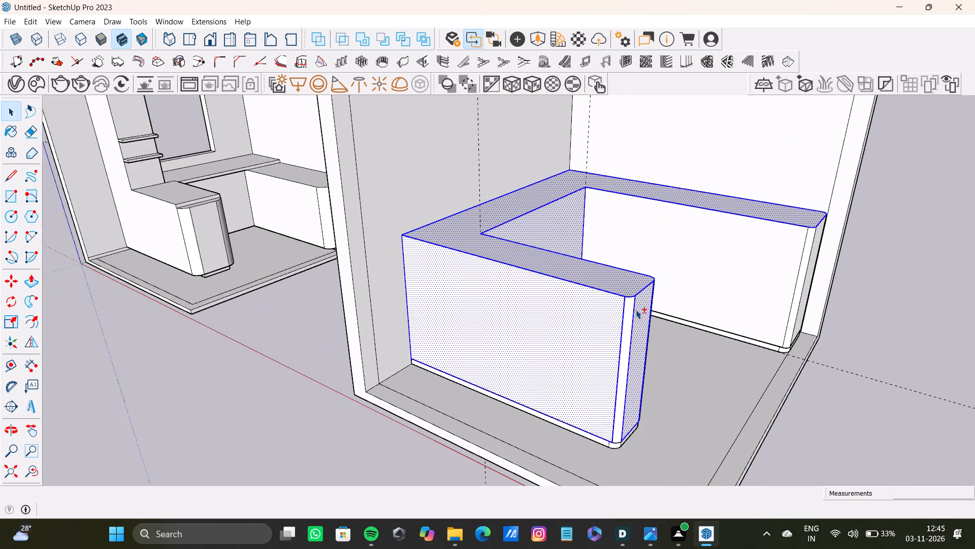
pyautogui.keyDown('shift'); pyautogui.scroll(2, 636, 310); pyautogui.keyUp('shift')
pyautogui.keyDown('shift'); pyautogui.doubleClick(622, 306); pyautogui.keyUp('shift')
# Add the longer leg's inner face, end face and both rounded corner faces to the selection.
pyautogui.keyDown('shift'); pyautogui.scroll(-3, 622, 306); pyautogui.keyUp('shift')
pyautogui.keyDown('shift'); pyautogui.moveTo(610, 303); pyautogui.dragTo(522, 334, button='middle'); pyautogui.keyUp('shift')
pyautogui.keyDown('shift'); pyautogui.doubleClick(647, 251); pyautogui.keyUp('shift')
pyautogui.keyDown('shift'); pyautogui.moveTo(681, 259); pyautogui.dragTo(569, 243, button='middle'); pyautogui.keyUp('shift')
pyautogui.scroll(8, 754, 265)
pyautogui.keyDown('shift'); pyautogui.doubleClick(663, 299); pyautogui.keyUp('shift')
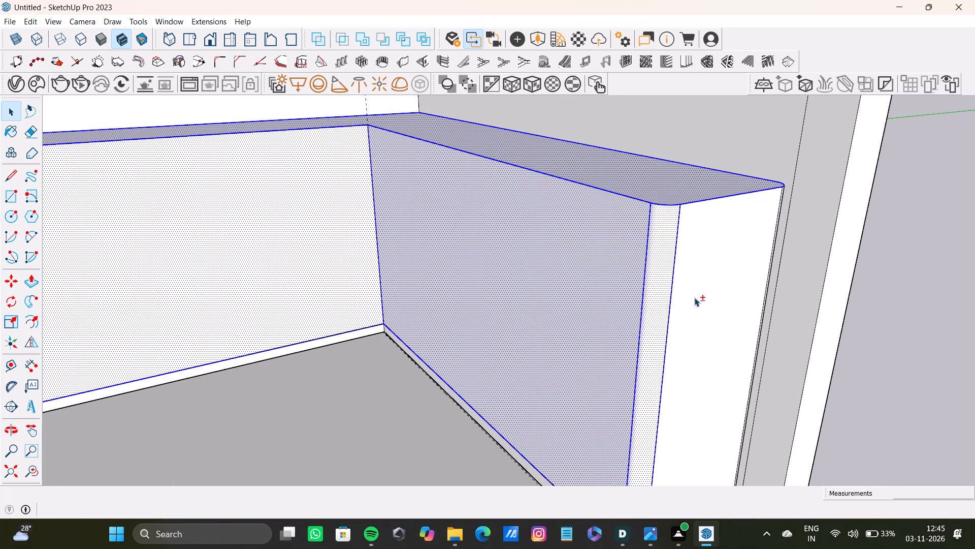
pyautogui.keyDown('shift'); pyautogui.doubleClick(725, 297); pyautogui.keyUp('shift')
pyautogui.moveTo(729, 294); pyautogui.dragTo(611, 268, button='middle')
pyautogui.keyDown('shift'); pyautogui.scroll(4, 749, 246); pyautogui.keyUp('shift')
pyautogui.keyDown('shift'); pyautogui.scroll(-10, 774, 246); pyautogui.keyUp('shift')
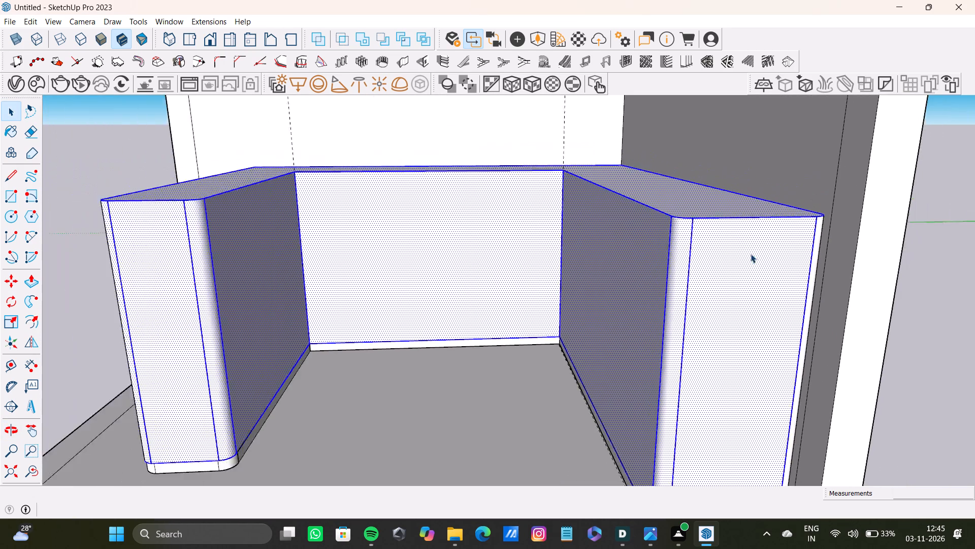
pyautogui.keyDown('shift'); pyautogui.scroll(-11, 751, 254); pyautogui.keyUp('shift')
pyautogui.keyDown('shift'); pyautogui.moveTo(696, 293); pyautogui.dragTo(571, 281, button='middle'); pyautogui.keyUp('shift')
pyautogui.keyDown('shift'); pyautogui.scroll(5, 597, 287); pyautogui.keyUp('shift')
pyautogui.moveTo(518, 292); pyautogui.dragTo(609, 344, button='middle')
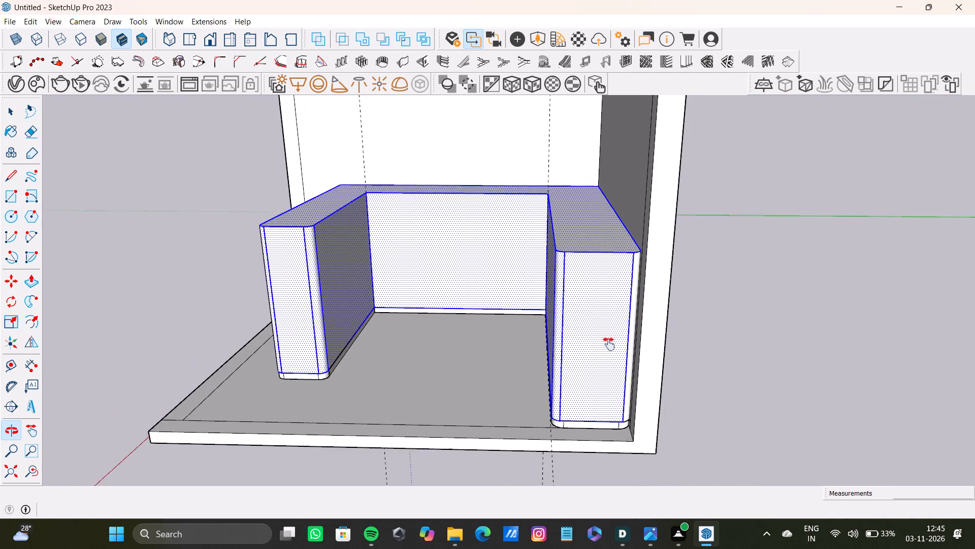
pyautogui.moveTo(609, 344); pyautogui.dragTo(612, 353, button='middle')
pyautogui.scroll(8, 603, 361)
pyautogui.moveTo(631, 321); pyautogui.dragTo(595, 369, button='middle')
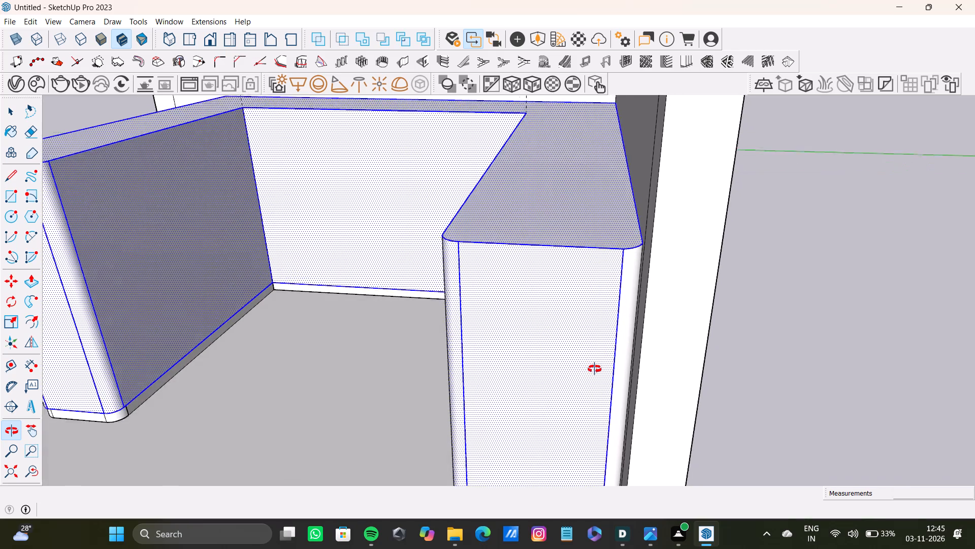
pyautogui.moveTo(595, 369); pyautogui.dragTo(611, 361, button='middle')
pyautogui.scroll(3, 637, 271)
pyautogui.keyDown('shift'); pyautogui.click(637, 269); pyautogui.keyUp('shift')
# Check the selected faces down to the base, and make the U-shaped block a group.
pyautogui.keyDown('shift'); pyautogui.scroll(-8, 629, 271); pyautogui.keyUp('shift')
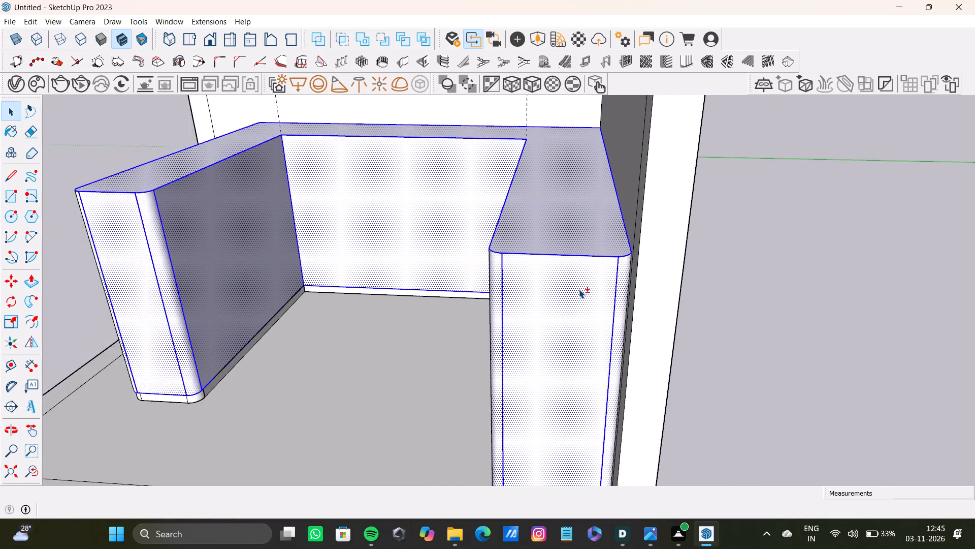
pyautogui.keyDown('shift'); pyautogui.scroll(-5, 579, 289); pyautogui.keyUp('shift')
pyautogui.moveTo(559, 348); pyautogui.dragTo(667, 229, button='middle')
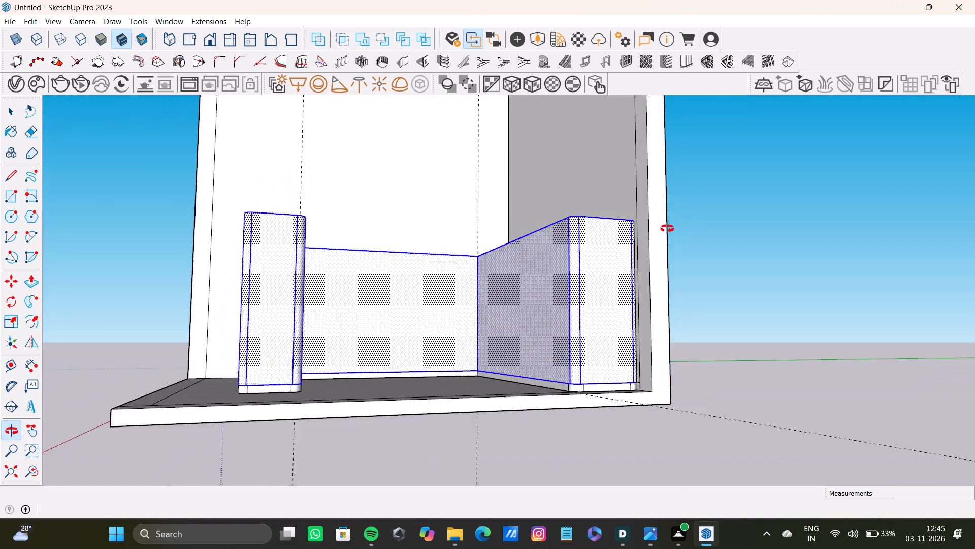
pyautogui.moveTo(667, 229); pyautogui.dragTo(667, 230, button='middle')
pyautogui.keyDown('shift'); pyautogui.scroll(12, 556, 322); pyautogui.keyUp('shift')
pyautogui.moveTo(563, 433); pyautogui.dragTo(754, 420, button='middle')
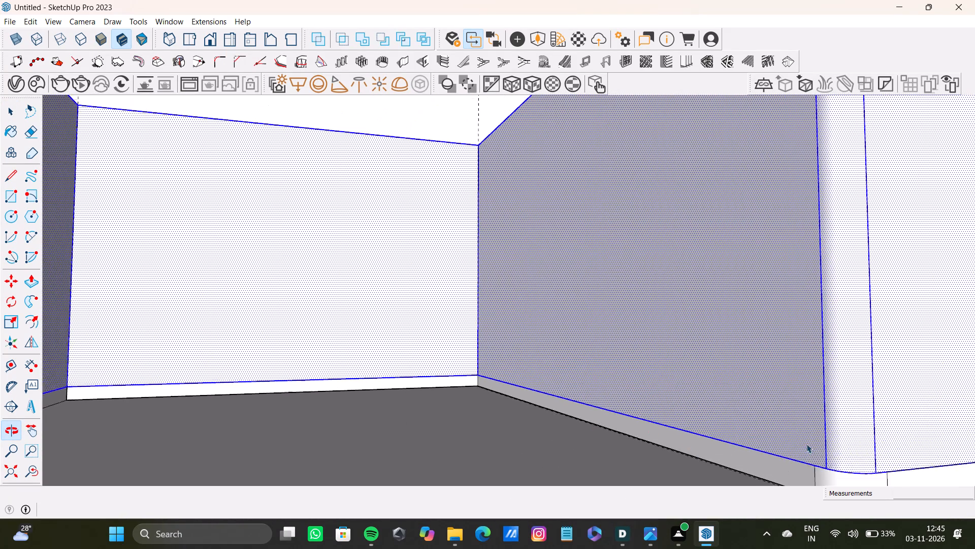
pyautogui.scroll(10, 807, 444)
pyautogui.moveTo(811, 438); pyautogui.dragTo(689, 258, button='middle')
pyautogui.scroll(12, 773, 288)
pyautogui.moveTo(753, 328); pyautogui.dragTo(755, 310, button='middle')
pyautogui.keyDown('shift'); pyautogui.scroll(3, 758, 303); pyautogui.keyUp('shift')
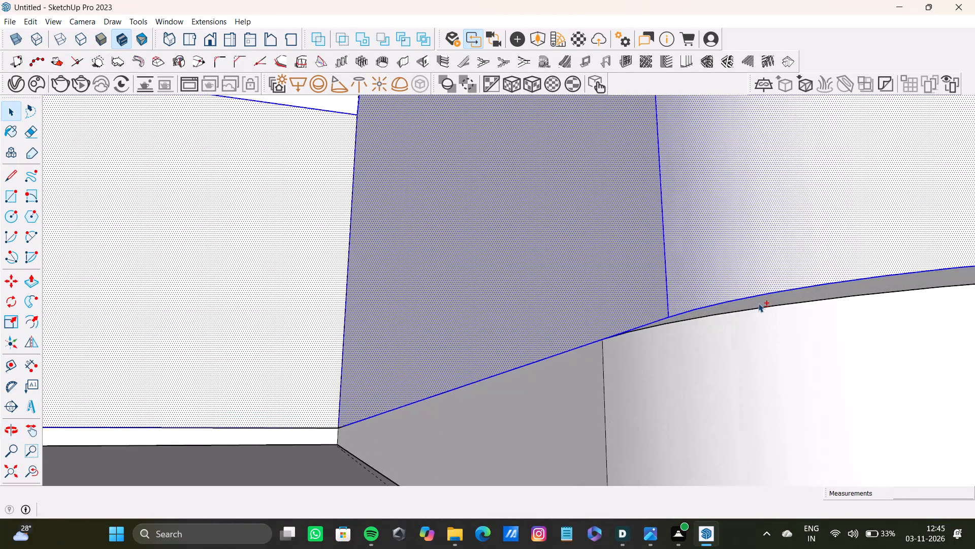
pyautogui.keyDown('shift'); pyautogui.click(758, 303); pyautogui.keyUp('shift')
pyautogui.keyDown('shift'); pyautogui.scroll(-8, 751, 298); pyautogui.keyUp('shift')
pyautogui.keyDown('shift'); pyautogui.moveTo(666, 303); pyautogui.dragTo(925, 317, button='middle'); pyautogui.keyUp('shift')
pyautogui.scroll(-6, 583, 338)
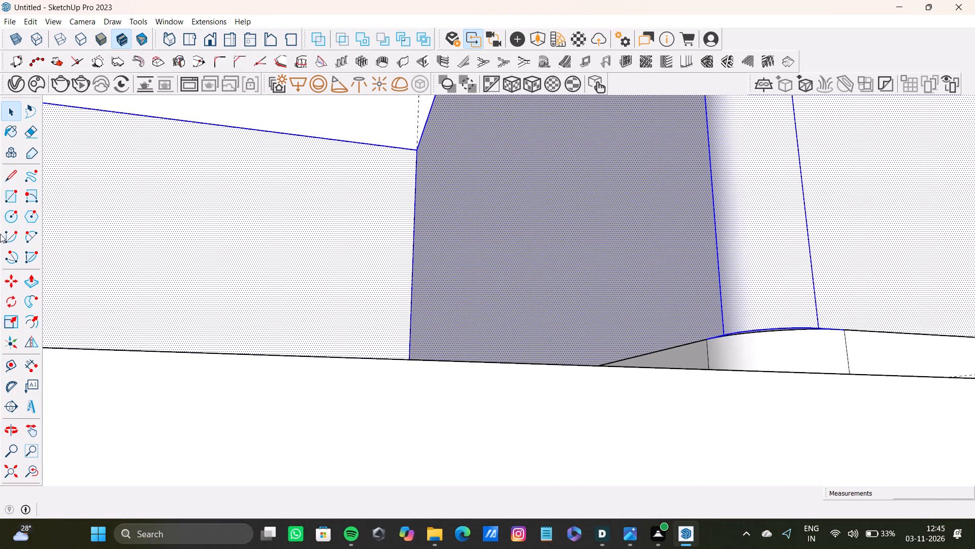
pyautogui.click(9, 470)
pyautogui.moveTo(408, 283); pyautogui.dragTo(398, 230, button='middle')
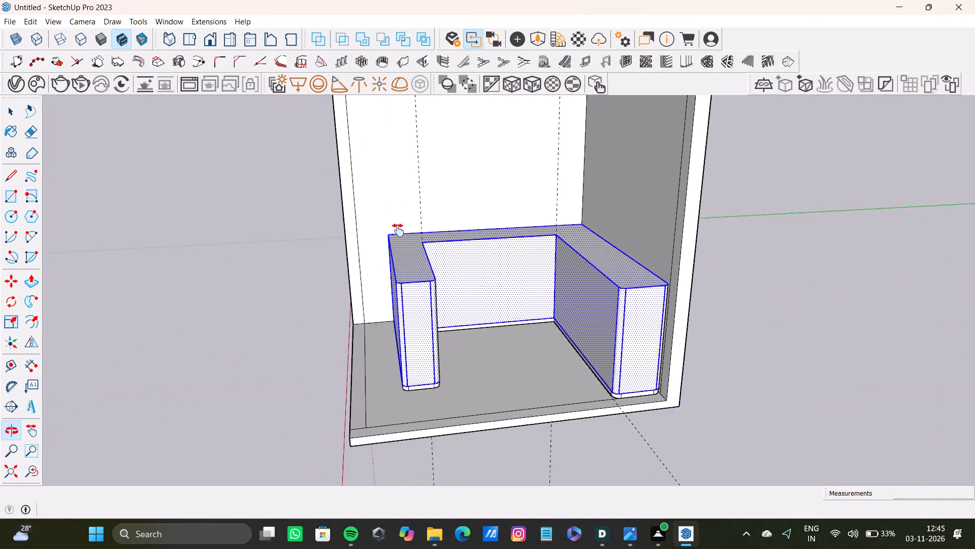
pyautogui.moveTo(398, 230); pyautogui.dragTo(395, 324, button='middle')
pyautogui.scroll(-1, 395, 324)
pyautogui.rightClick(395, 328)
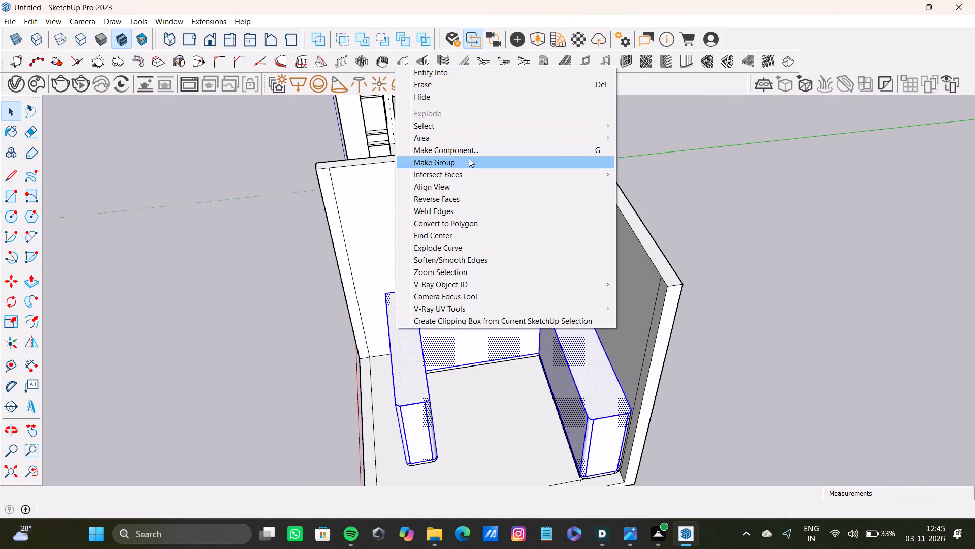
pyautogui.click(469, 158)
pyautogui.press('space')
pyautogui.click(707, 193)
# Draw a horizontal rectangle about 11' 6 11/16" by 2' 3" over the shorter leg's top, from the back outer corner to its rounded end.
pyautogui.scroll(5, 382, 373)
pyautogui.moveTo(383, 374); pyautogui.dragTo(452, 297, button='middle')
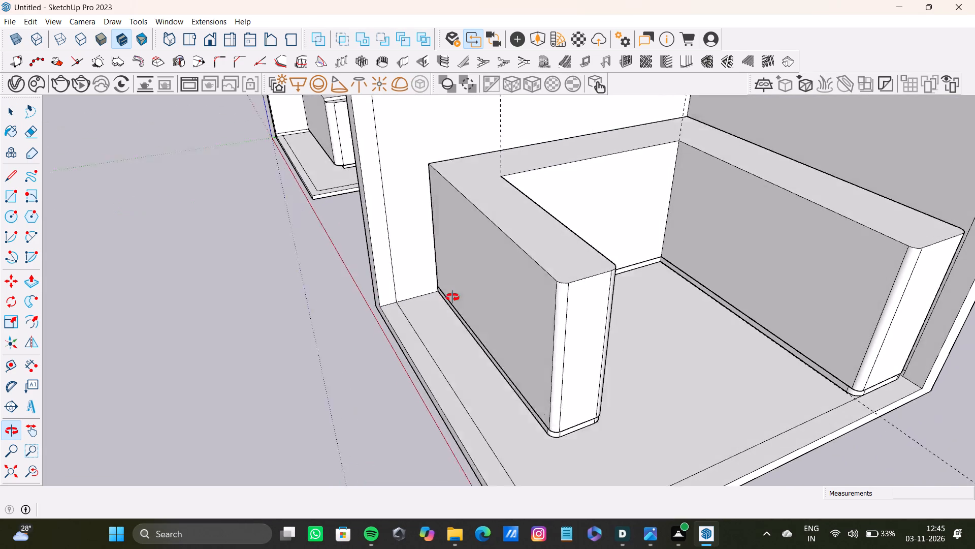
pyautogui.moveTo(452, 297); pyautogui.dragTo(366, 345, button='middle')
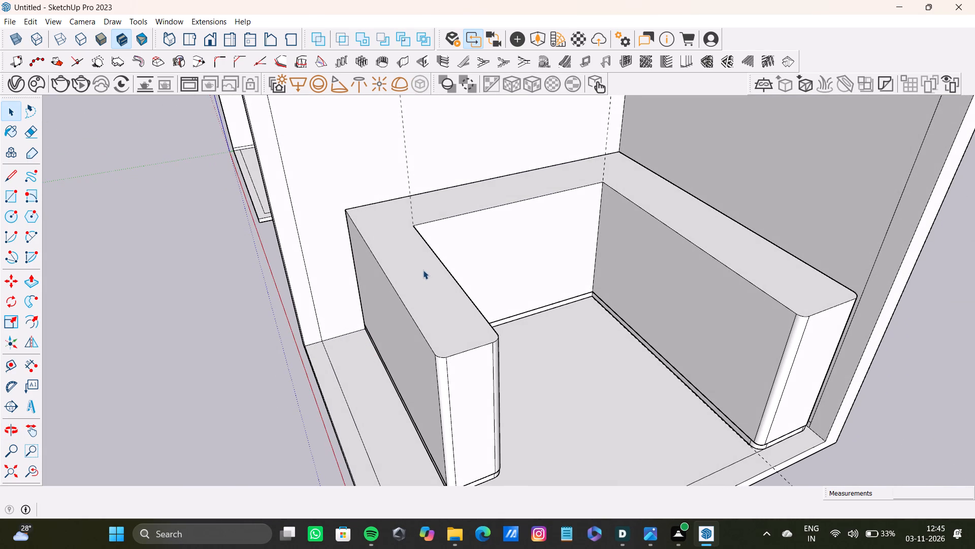
pyautogui.press('r')
pyautogui.click(350, 211)
pyautogui.scroll(-2, 427, 298)
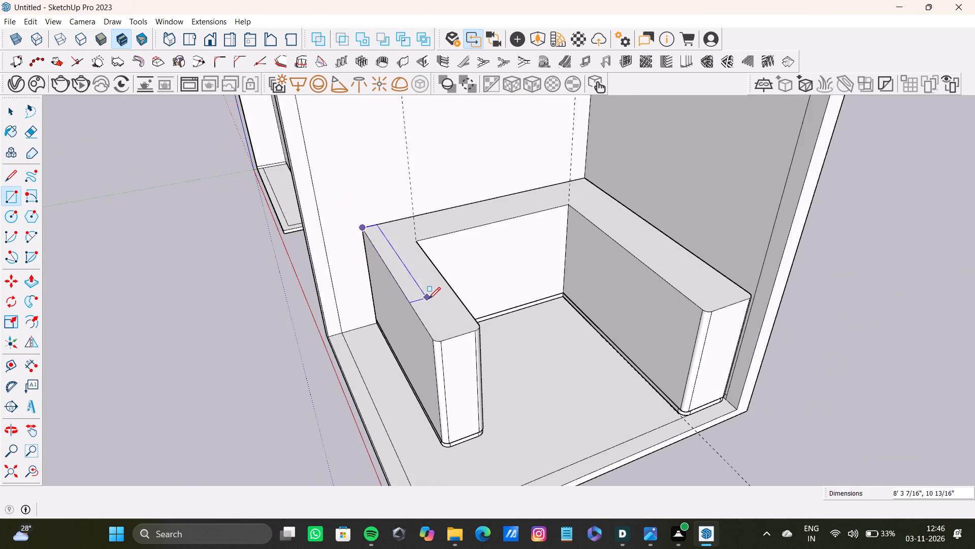
pyautogui.scroll(-4, 429, 299)
pyautogui.scroll(11, 457, 311)
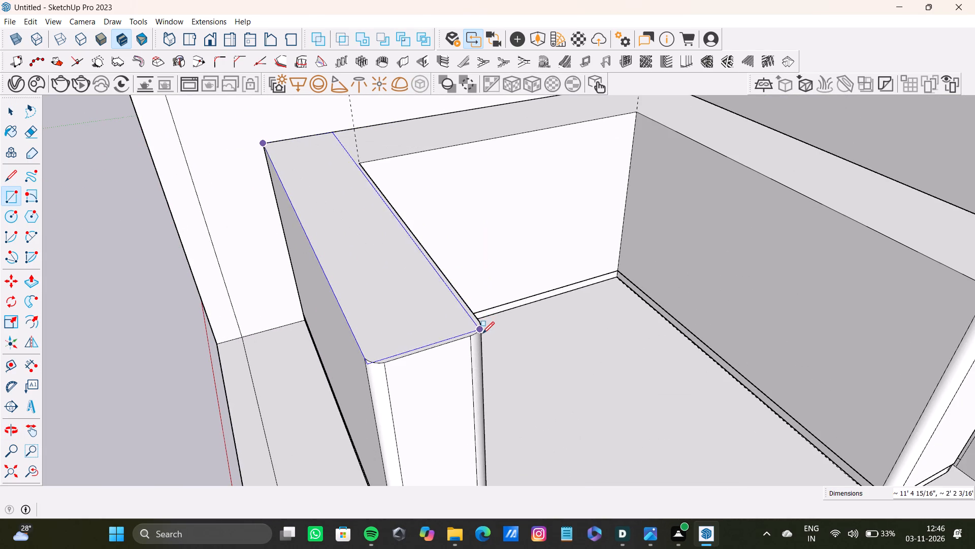
pyautogui.scroll(4, 480, 332)
pyautogui.moveTo(480, 332); pyautogui.dragTo(463, 337, button='middle')
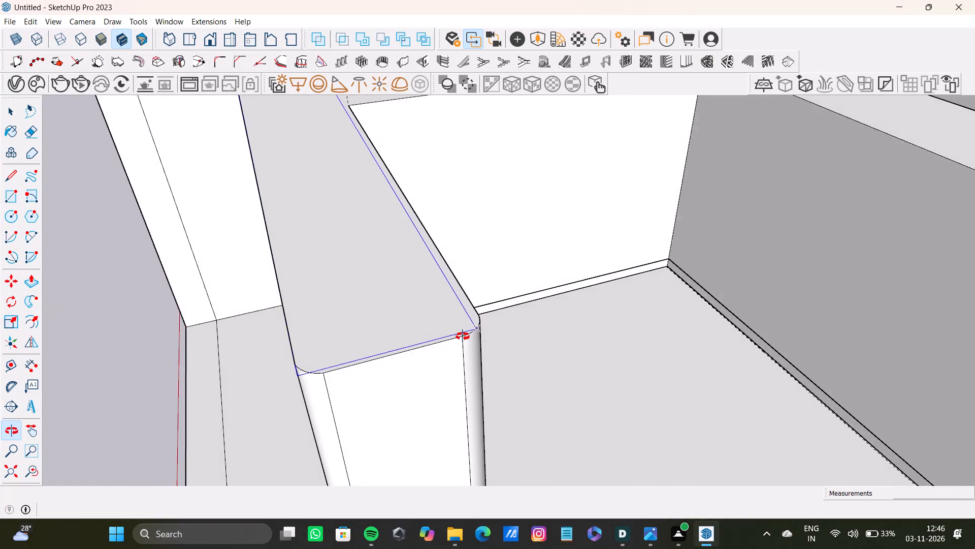
pyautogui.moveTo(463, 337); pyautogui.dragTo(430, 342, button='middle')
pyautogui.press('Up')
pyautogui.scroll(-7, 420, 341)
pyautogui.moveTo(433, 336); pyautogui.dragTo(421, 380, button='middle')
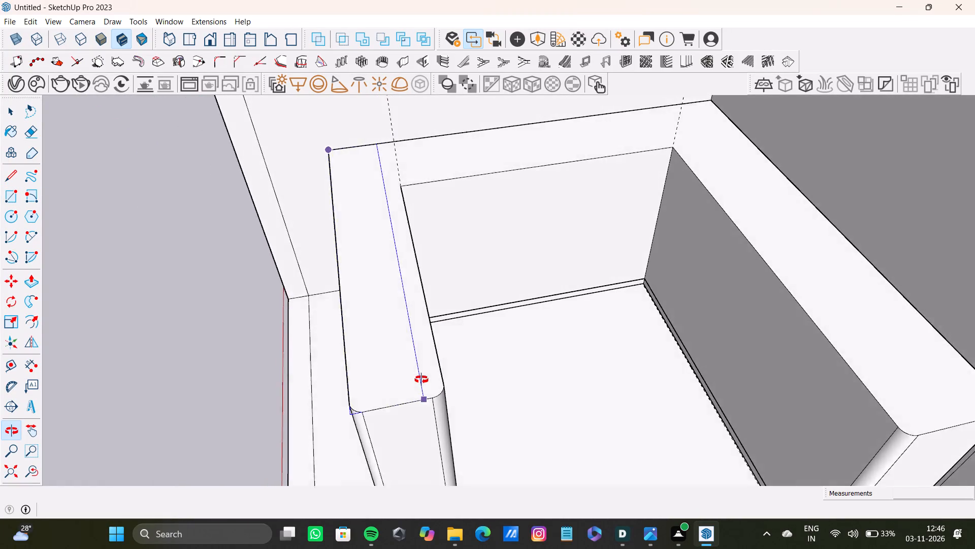
pyautogui.moveTo(421, 380); pyautogui.dragTo(420, 381, button='middle')
pyautogui.scroll(3, 423, 395)
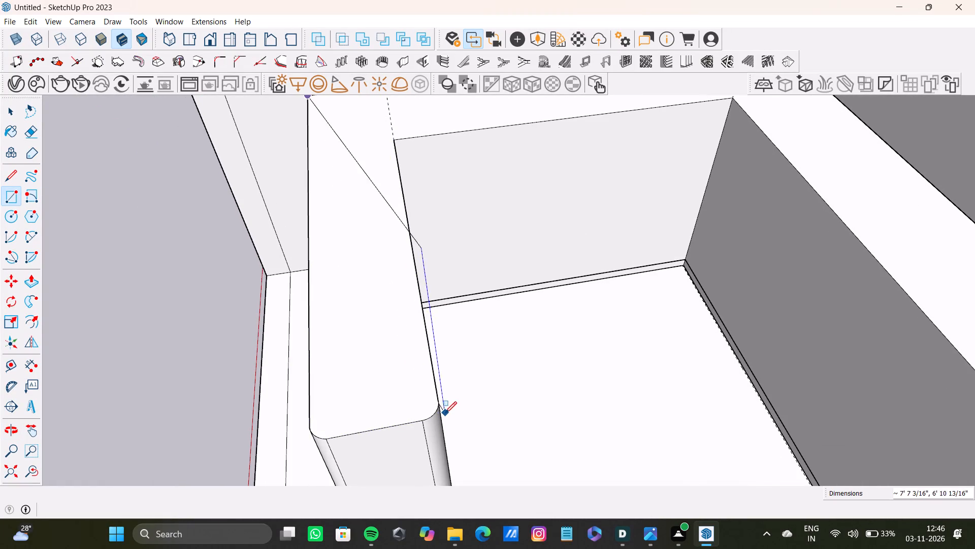
pyautogui.scroll(4, 438, 403)
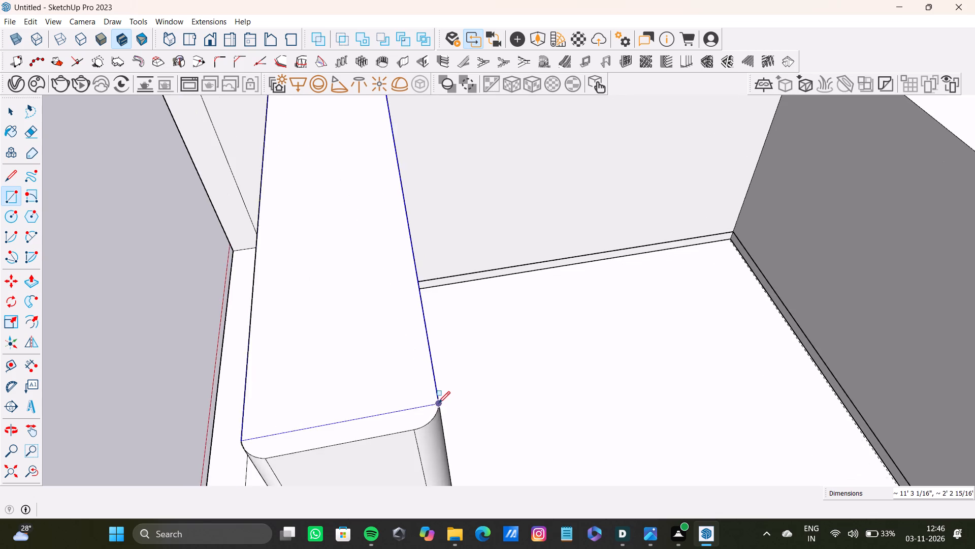
pyautogui.keyDown('shift'); pyautogui.middleClick(438, 403); pyautogui.keyUp('shift')
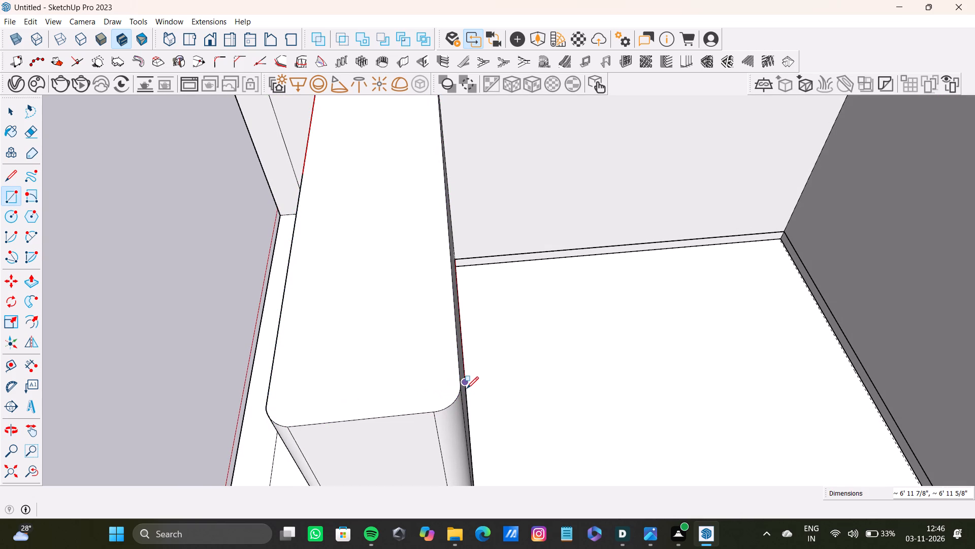
pyautogui.press('Up')
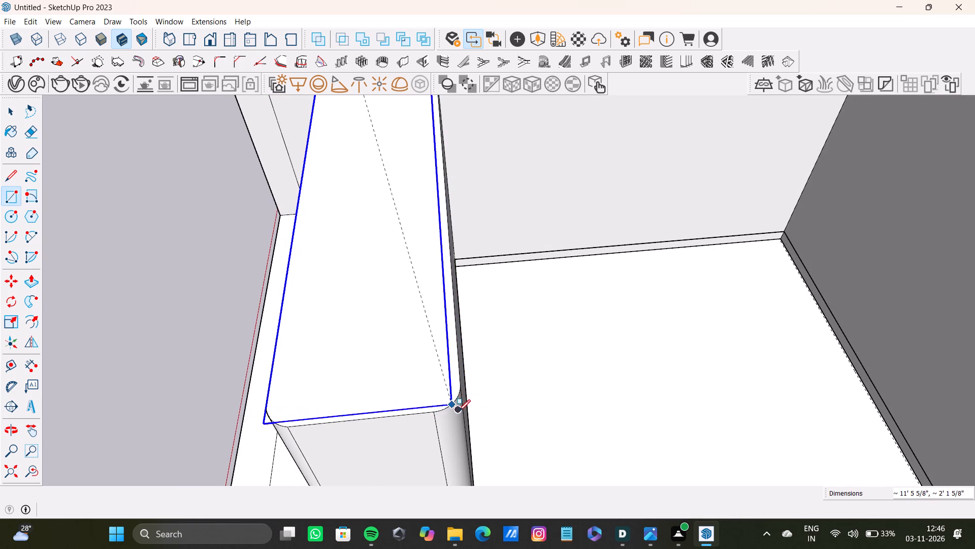
pyautogui.scroll(-2, 469, 452)
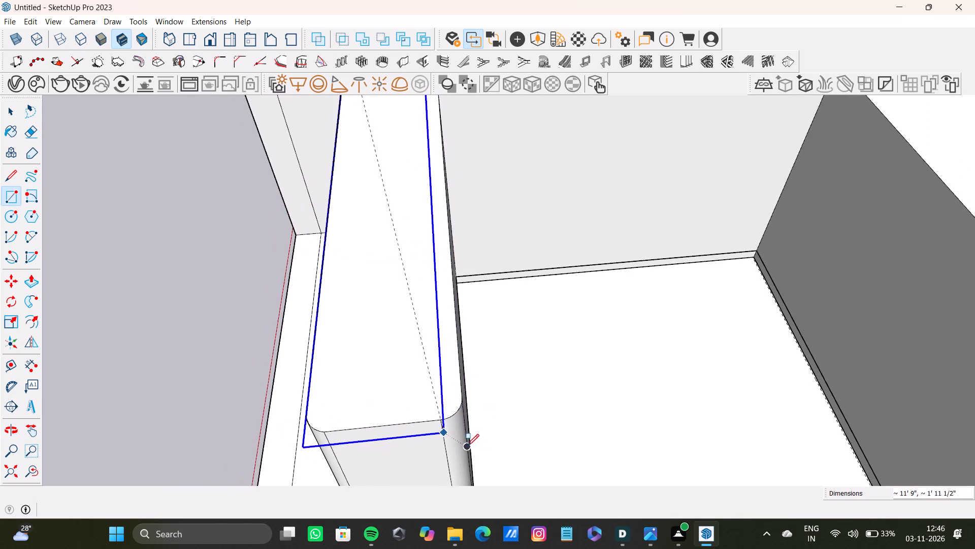
pyautogui.keyDown('shift'); pyautogui.moveTo(467, 446); pyautogui.dragTo(452, 402, button='middle'); pyautogui.keyUp('shift')
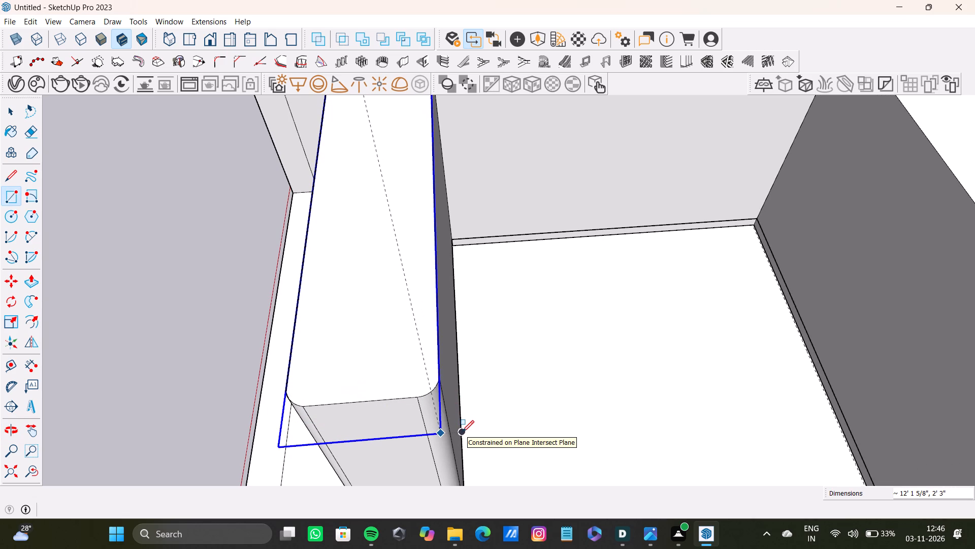
pyautogui.click(457, 395)
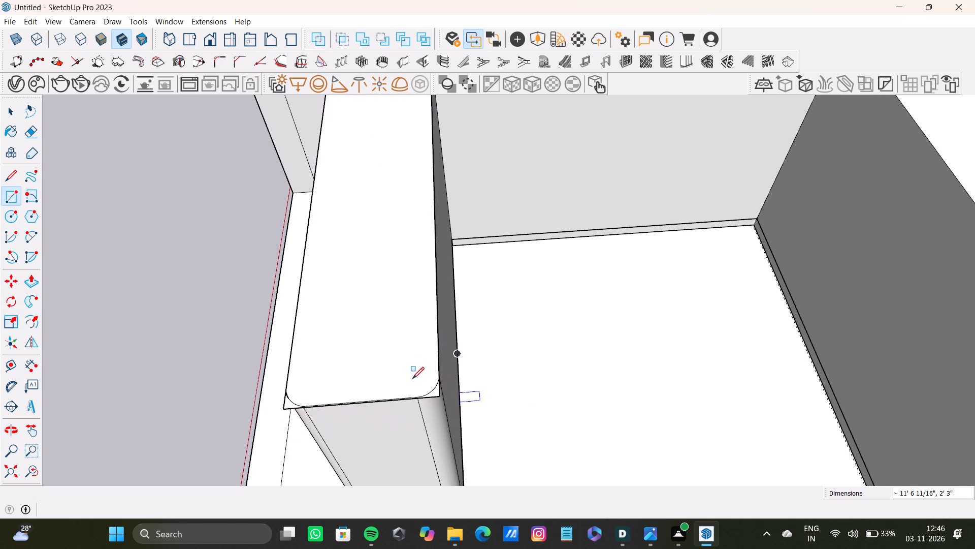
pyautogui.press('space')
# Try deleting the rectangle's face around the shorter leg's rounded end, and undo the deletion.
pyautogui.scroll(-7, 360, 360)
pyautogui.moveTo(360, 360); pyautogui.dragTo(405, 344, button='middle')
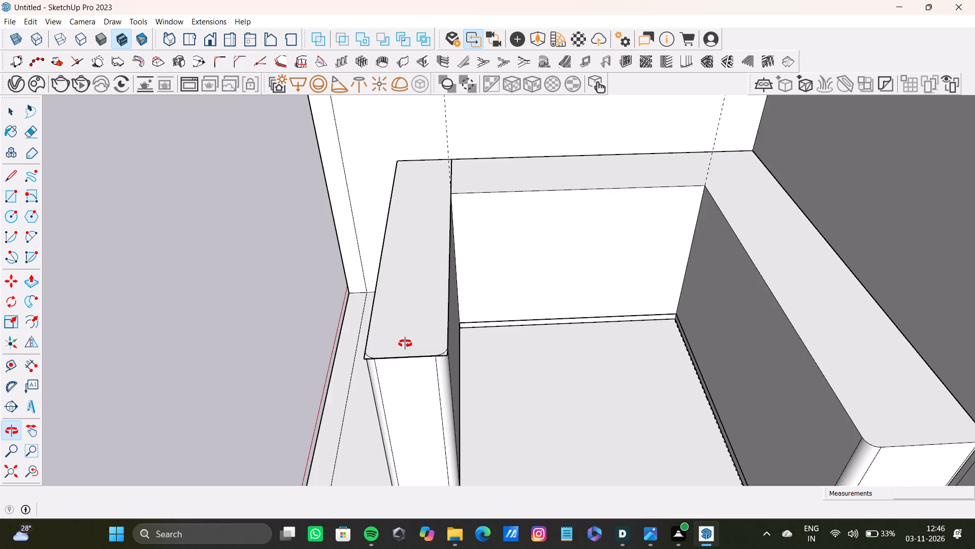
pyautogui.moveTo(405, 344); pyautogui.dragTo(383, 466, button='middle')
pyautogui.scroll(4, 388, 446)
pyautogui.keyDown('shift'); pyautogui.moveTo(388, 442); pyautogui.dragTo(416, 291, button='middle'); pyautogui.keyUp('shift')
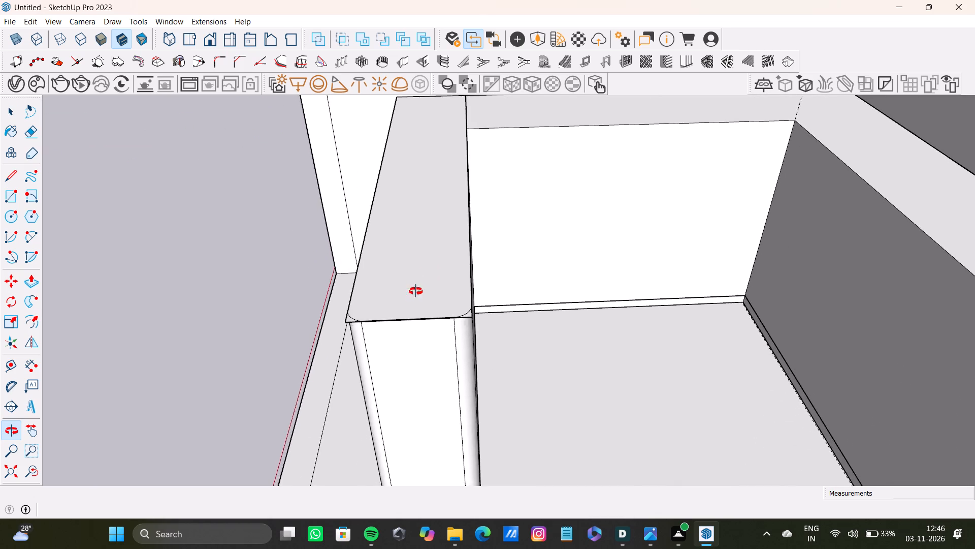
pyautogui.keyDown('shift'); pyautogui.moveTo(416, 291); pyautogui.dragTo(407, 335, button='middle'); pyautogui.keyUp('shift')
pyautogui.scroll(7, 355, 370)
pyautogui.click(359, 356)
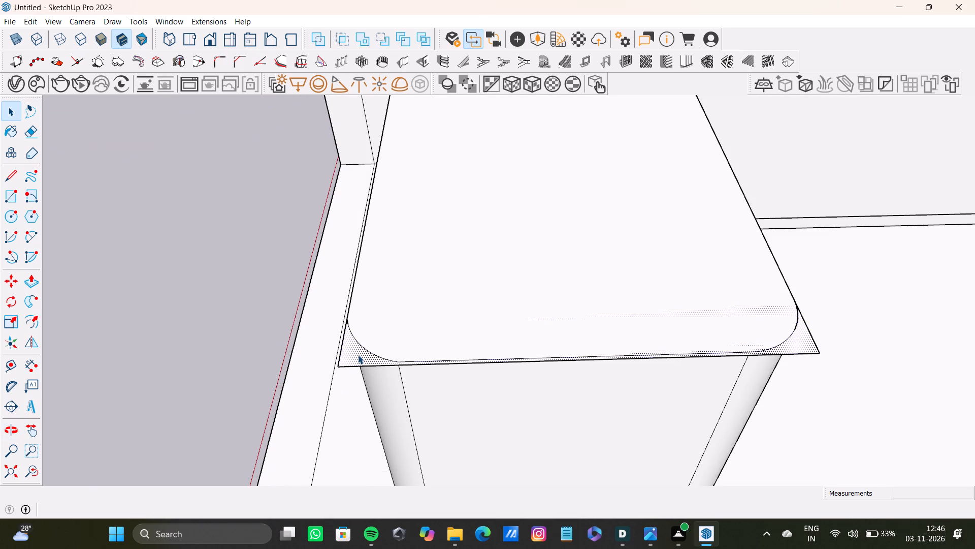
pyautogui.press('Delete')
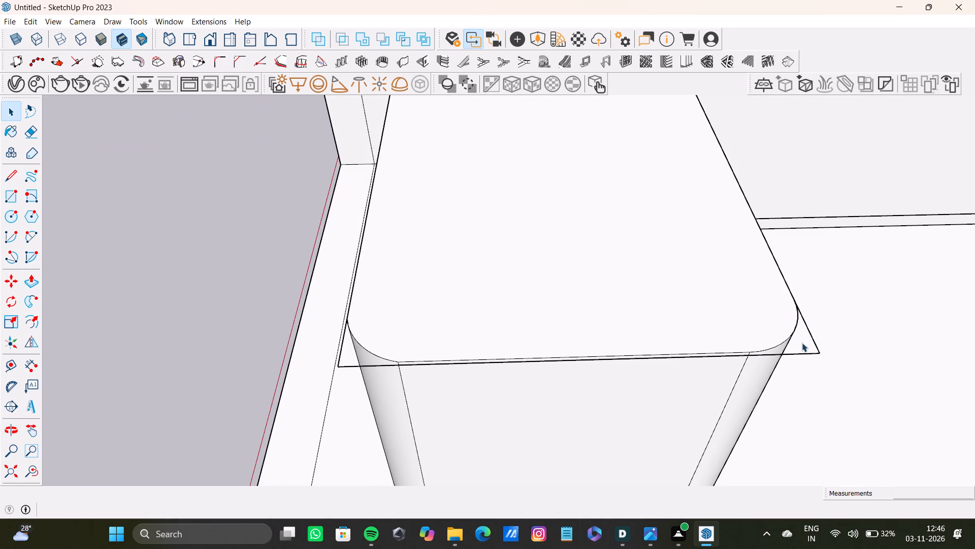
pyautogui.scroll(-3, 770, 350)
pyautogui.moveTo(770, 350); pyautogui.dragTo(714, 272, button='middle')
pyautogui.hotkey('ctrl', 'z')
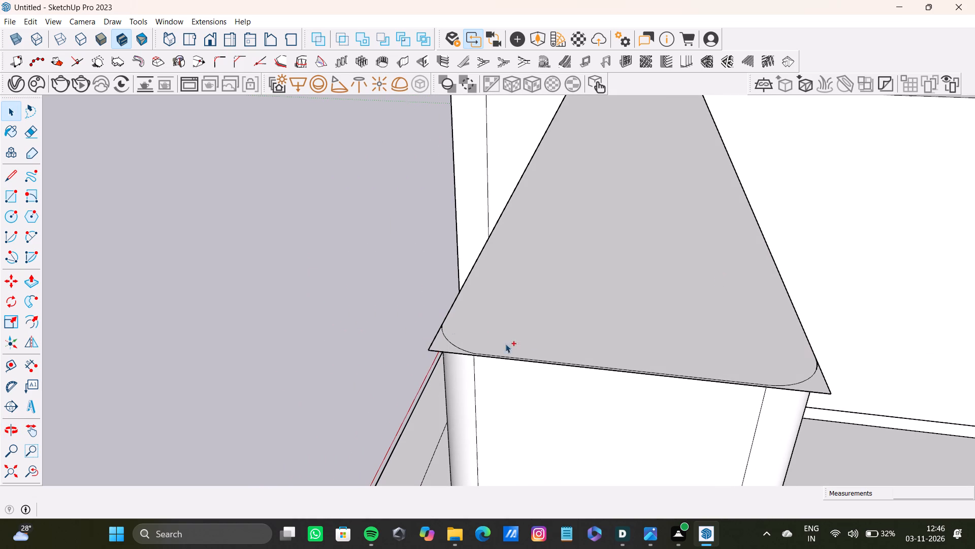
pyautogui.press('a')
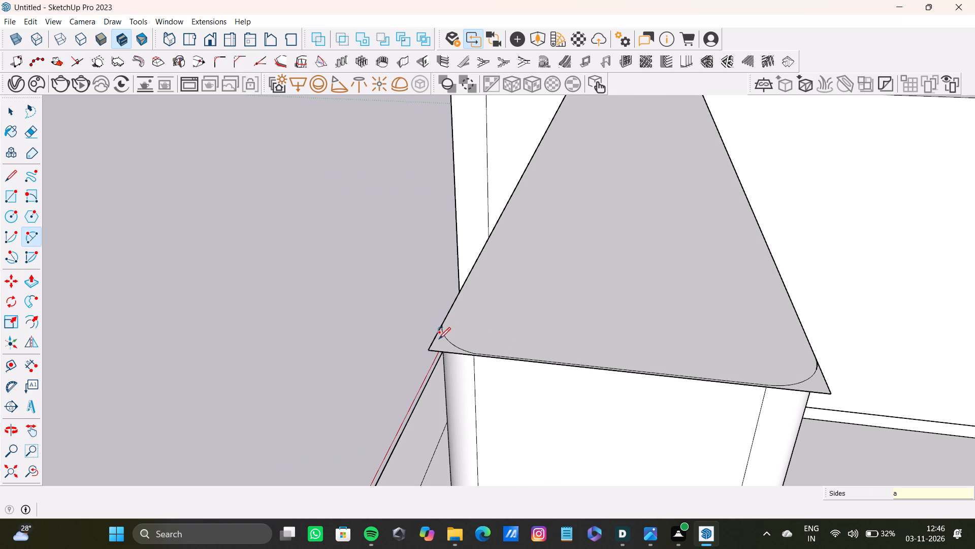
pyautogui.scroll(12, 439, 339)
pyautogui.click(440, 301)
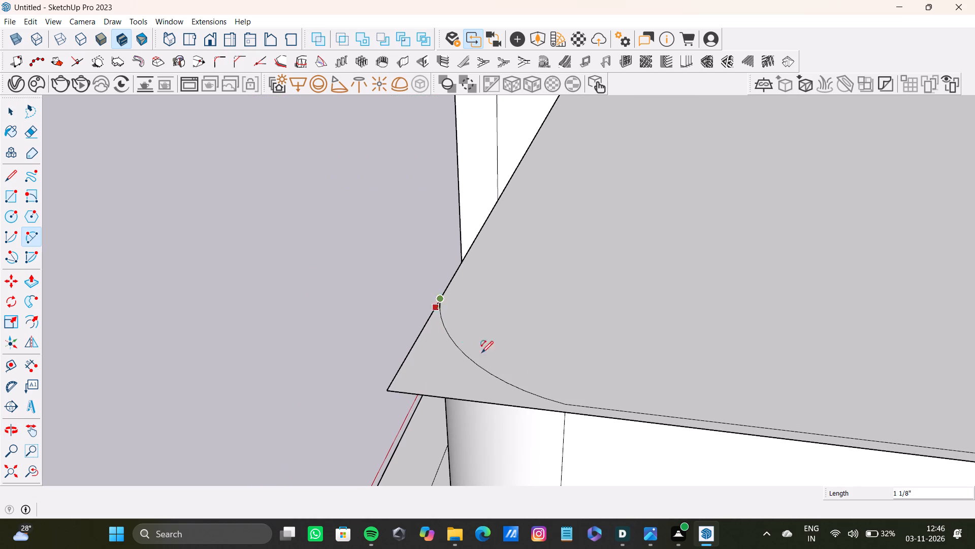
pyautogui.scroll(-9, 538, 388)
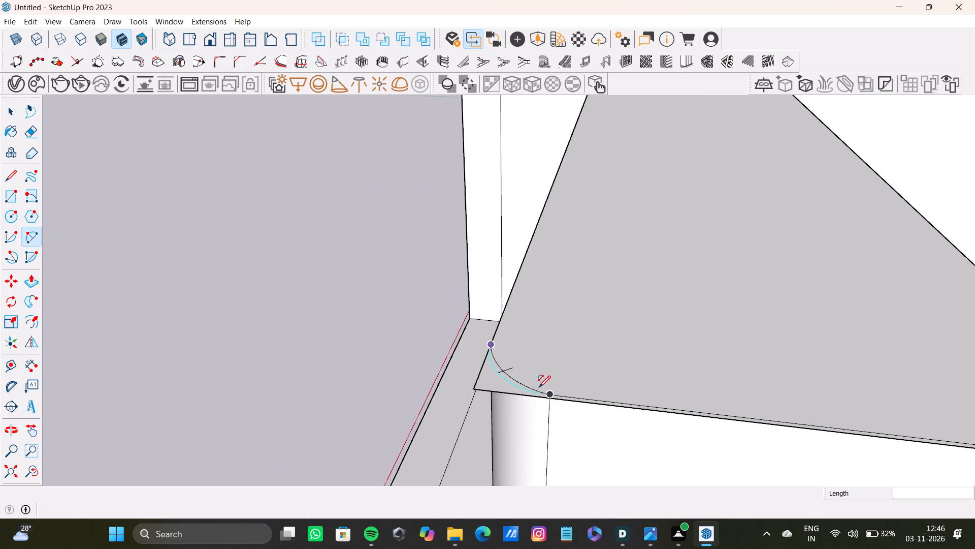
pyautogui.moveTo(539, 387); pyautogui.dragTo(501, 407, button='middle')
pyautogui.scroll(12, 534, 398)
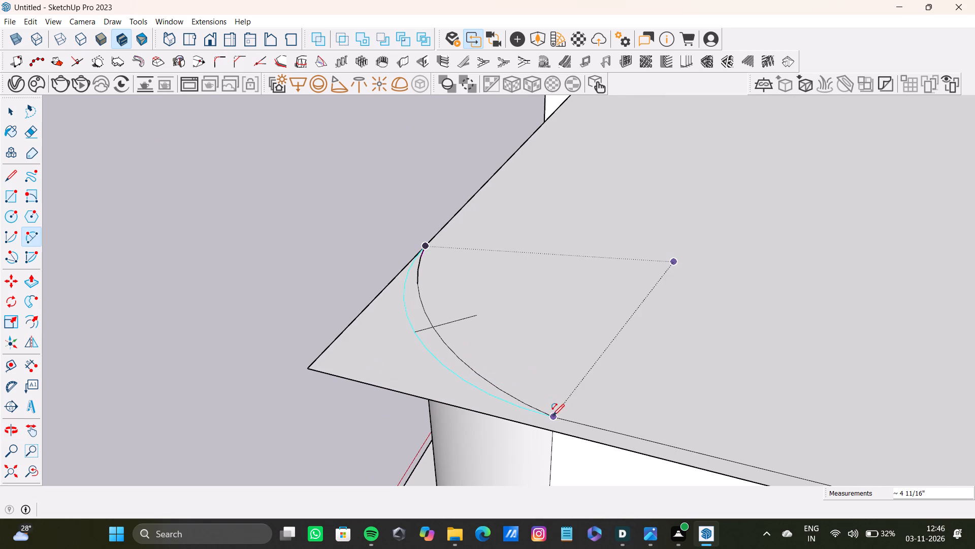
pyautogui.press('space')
# Select the rectangle's face over the shorter leg and extrude it upward into a thin slab with Push/Pull.
pyautogui.scroll(-17, 490, 326)
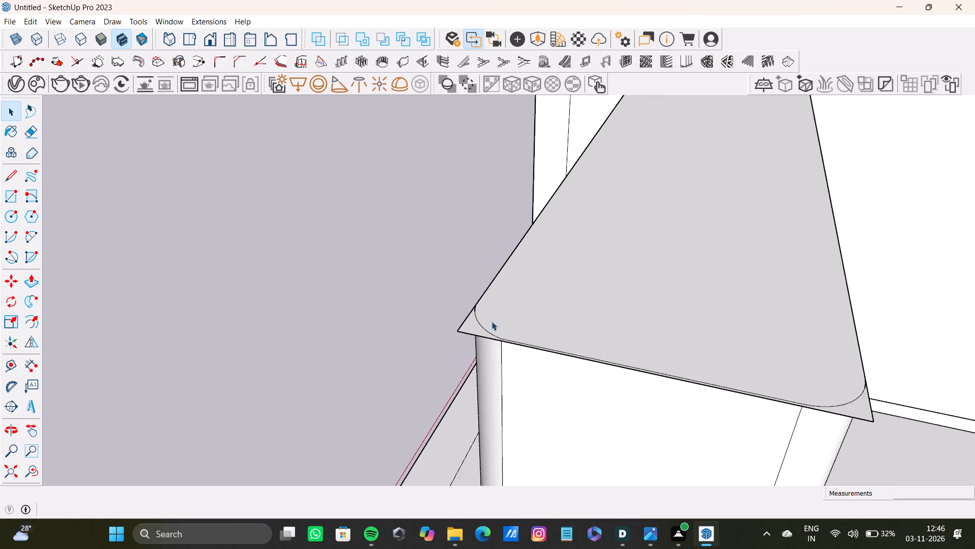
pyautogui.scroll(12, 477, 311)
pyautogui.scroll(-18, 616, 344)
pyautogui.moveTo(561, 340); pyautogui.dragTo(464, 275, button='middle')
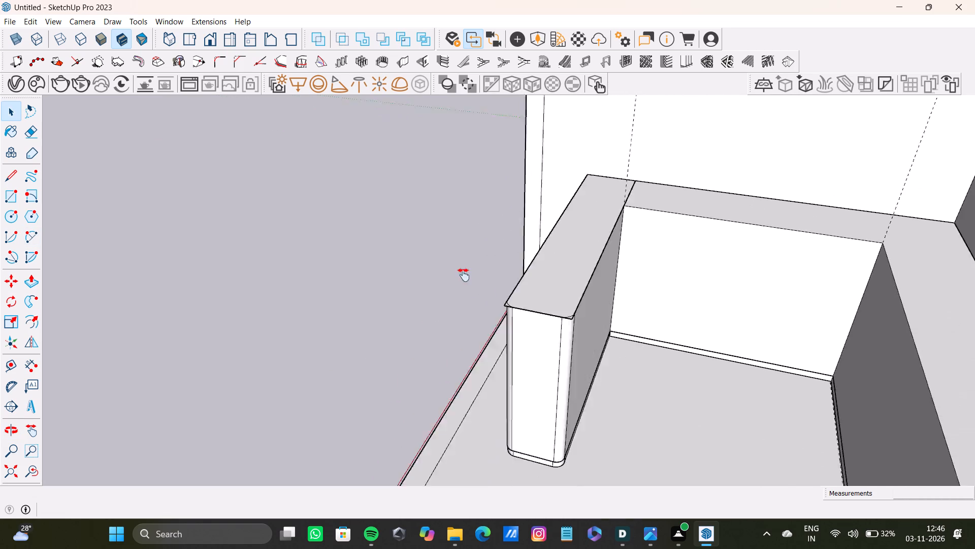
pyautogui.moveTo(464, 275); pyautogui.dragTo(463, 270, button='middle')
pyautogui.scroll(15, 462, 254)
pyautogui.scroll(-5, 521, 314)
pyautogui.keyDown('shift'); pyautogui.moveTo(535, 302); pyautogui.dragTo(500, 300, button='middle'); pyautogui.keyUp('shift')
pyautogui.keyDown('shift'); pyautogui.moveTo(531, 105); pyautogui.dragTo(495, 315, button='middle'); pyautogui.keyUp('shift')
pyautogui.scroll(3, 491, 310)
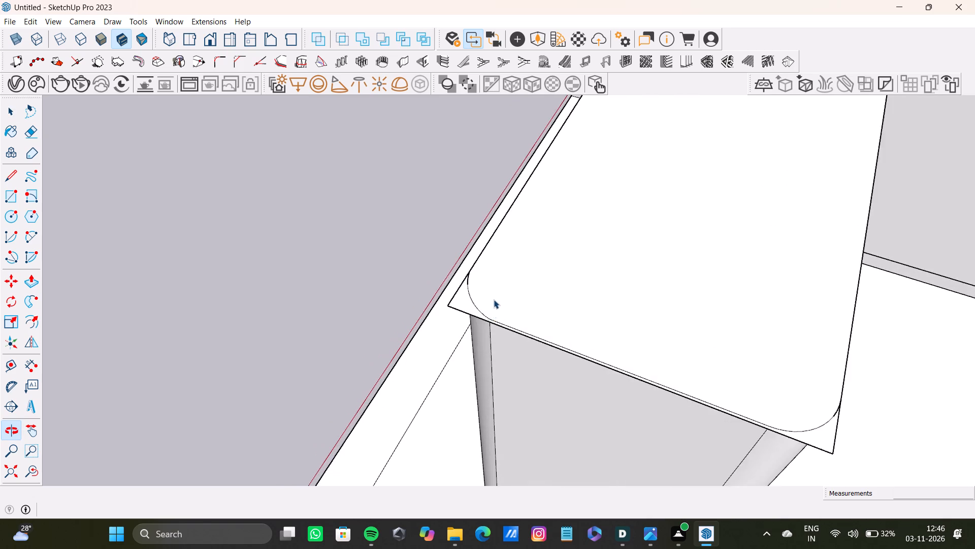
pyautogui.scroll(10, 494, 299)
pyautogui.click(442, 273)
pyautogui.click(441, 274)
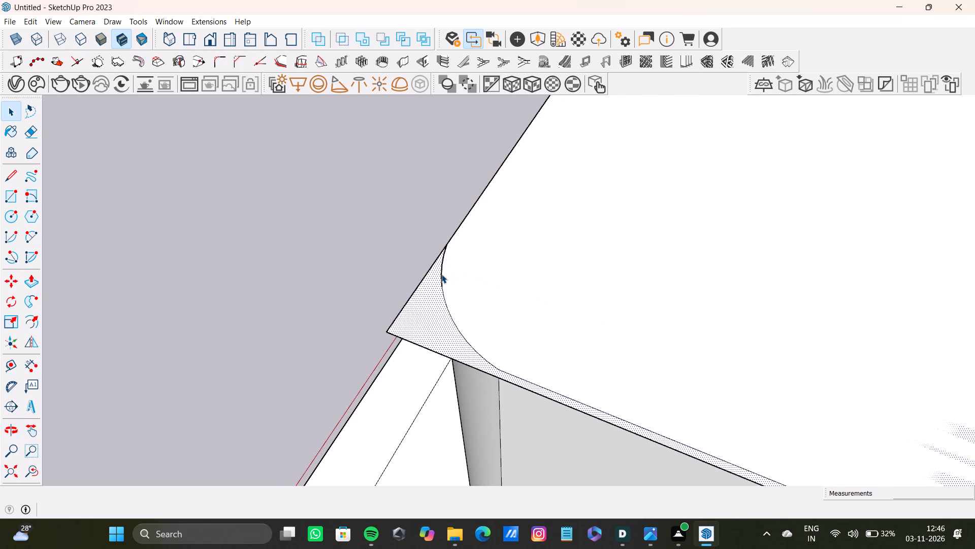
pyautogui.click(439, 277)
pyautogui.click(439, 311)
pyautogui.scroll(-7, 487, 342)
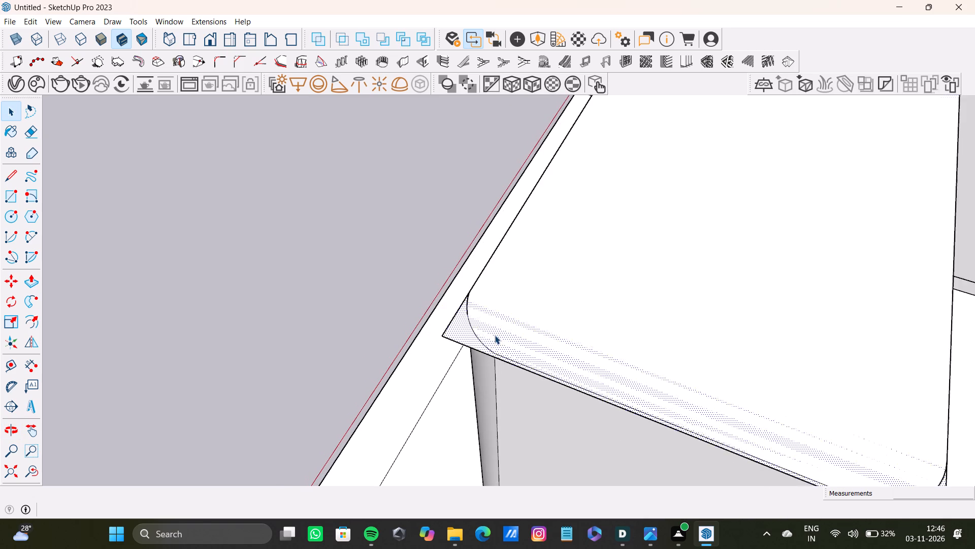
pyautogui.scroll(-5, 495, 335)
pyautogui.press('p')
pyautogui.moveTo(535, 326); pyautogui.dragTo(533, 306)
# Adjust the top face of the shorter leg's slab for a slab thickness of about 3 1/2".
pyautogui.scroll(-8, 539, 315)
pyautogui.moveTo(544, 349); pyautogui.dragTo(640, 284, button='middle')
pyautogui.scroll(-8, 629, 273)
pyautogui.keyDown('shift'); pyautogui.moveTo(619, 270); pyautogui.dragTo(571, 383, button='middle'); pyautogui.keyUp('shift')
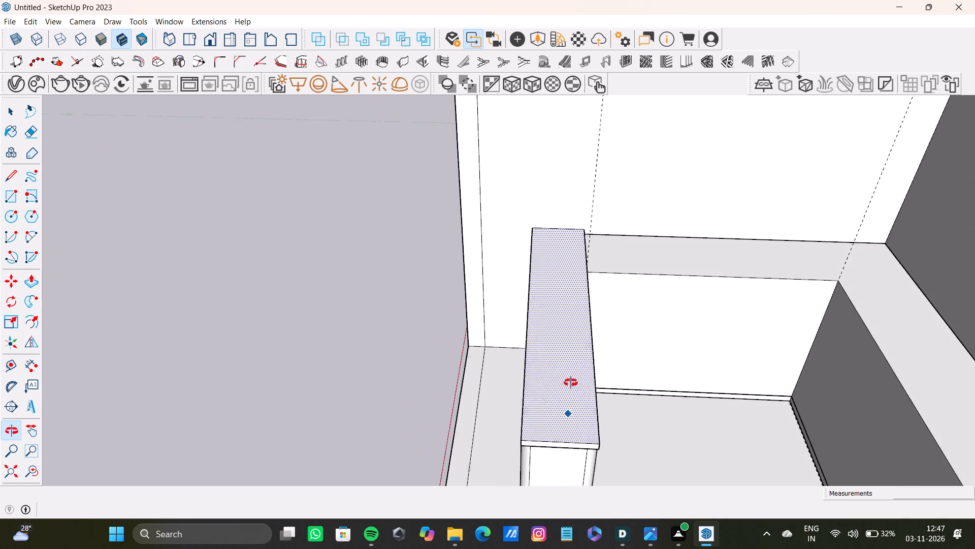
pyautogui.keyDown('shift'); pyautogui.moveTo(571, 383); pyautogui.dragTo(579, 295, button='middle'); pyautogui.keyUp('shift')
pyautogui.scroll(4, 578, 295)
pyautogui.moveTo(575, 279); pyautogui.dragTo(567, 276)
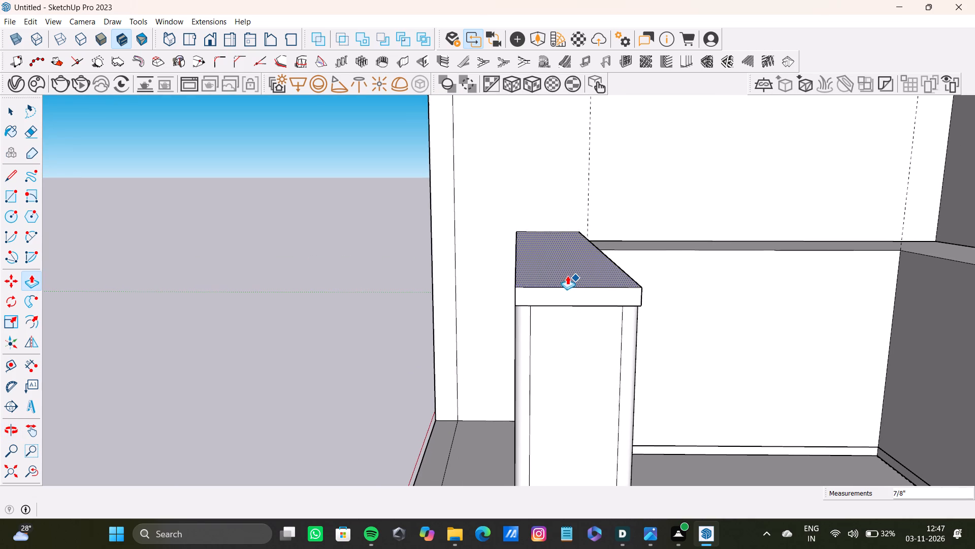
pyautogui.moveTo(567, 276); pyautogui.dragTo(567, 276)
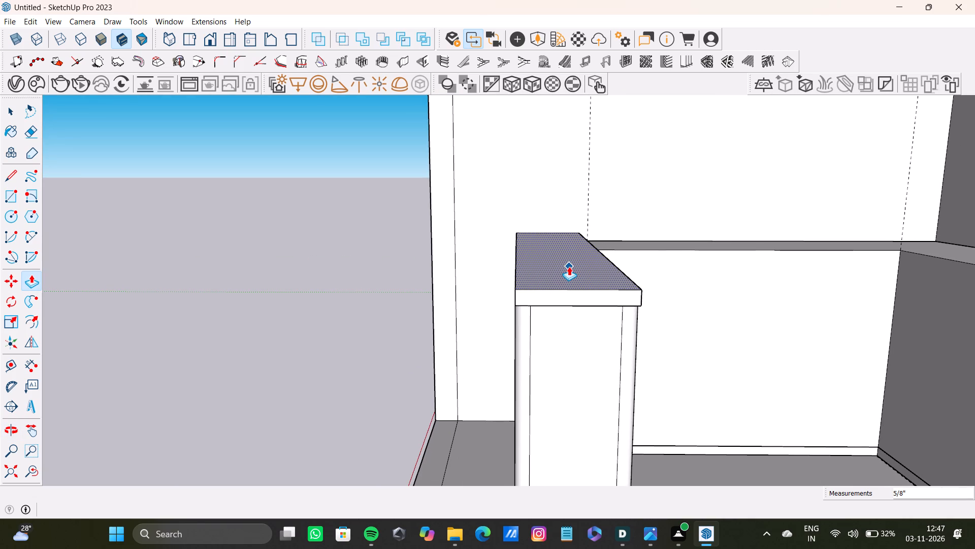
# Draw a vertical 3 1/2" line across the slab's inner side face at the inner corner where the leg meets the back section.
pyautogui.scroll(-5, 566, 269)
pyautogui.keyDown('shift'); pyautogui.moveTo(567, 268); pyautogui.dragTo(458, 319, button='middle'); pyautogui.keyUp('shift')
pyautogui.scroll(13, 551, 280)
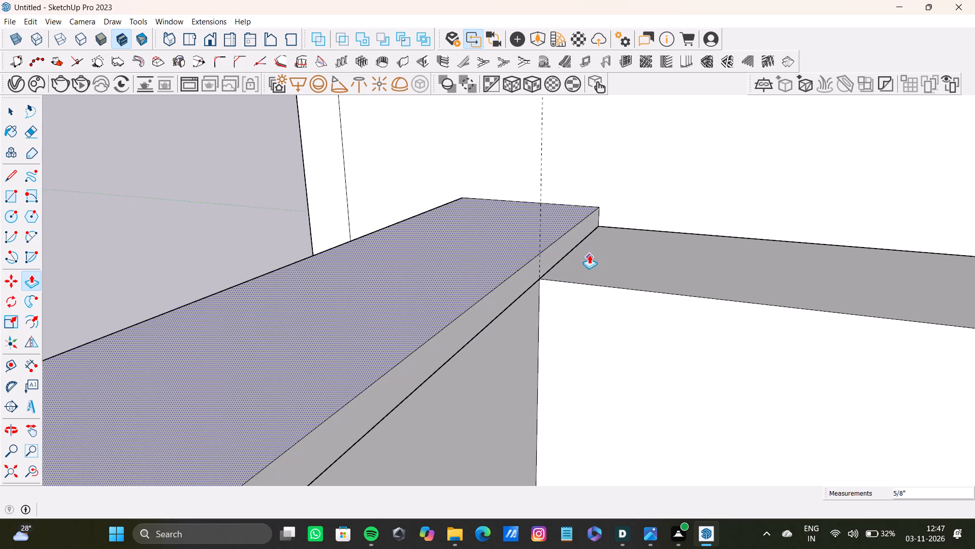
pyautogui.moveTo(586, 255); pyautogui.dragTo(470, 266, button='middle')
pyautogui.press('l')
pyautogui.scroll(3, 432, 266)
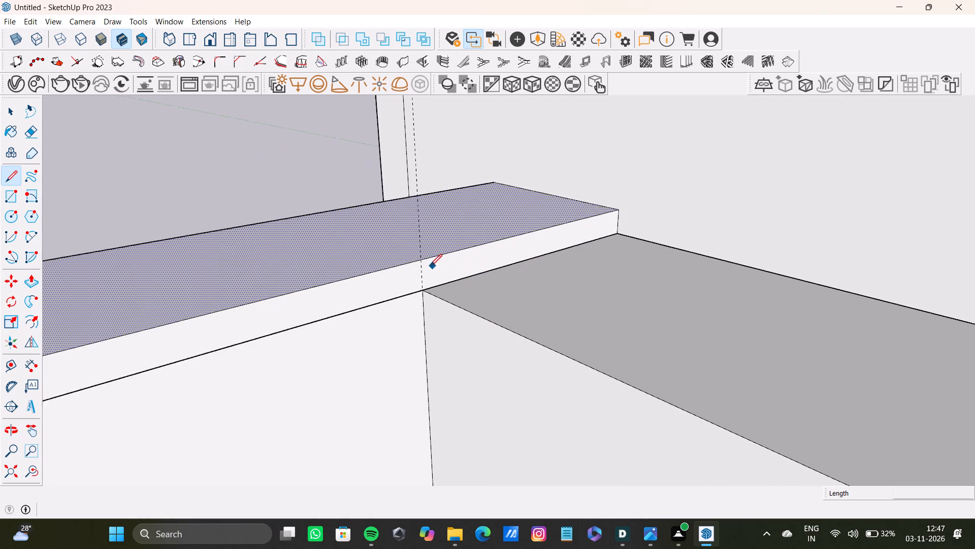
pyautogui.scroll(5, 430, 266)
pyautogui.moveTo(414, 256); pyautogui.dragTo(414, 263)
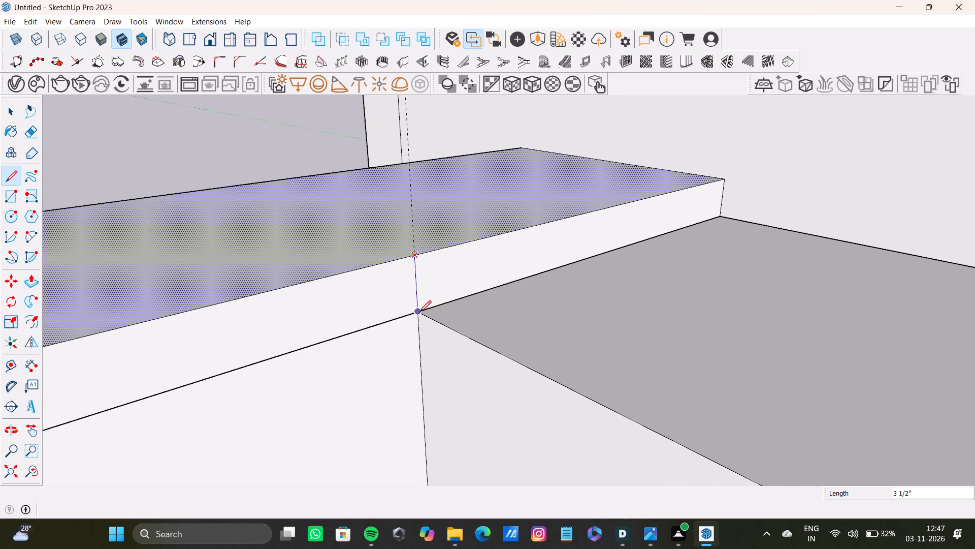
pyautogui.click(419, 312)
pyautogui.press('space')
# Extend the slab from the inner corner along the full back section to its far end with Push/Pull.
pyautogui.click(458, 279)
pyautogui.write('p;')
pyautogui.moveTo(458, 279); pyautogui.dragTo(759, 403)
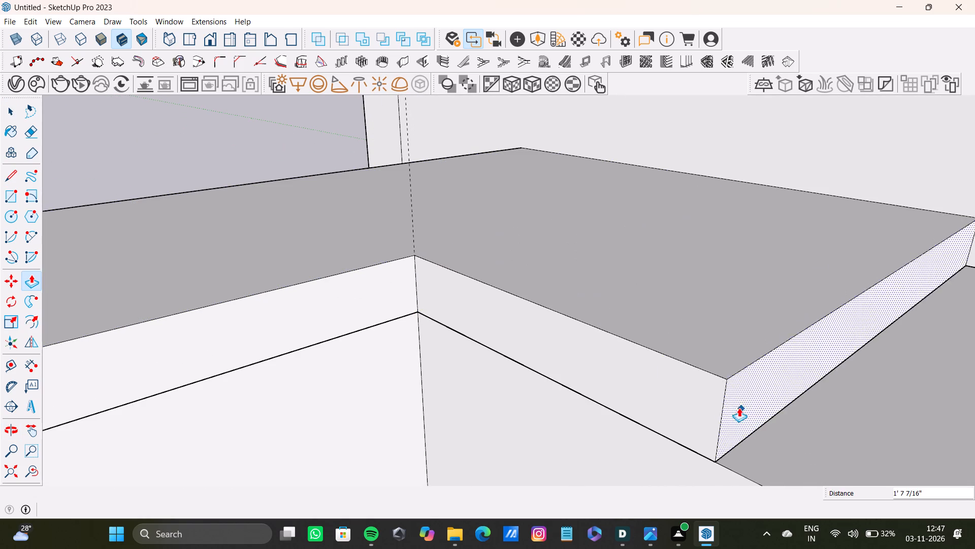
pyautogui.scroll(-11, 740, 408)
pyautogui.moveTo(629, 374); pyautogui.dragTo(645, 436, button='middle')
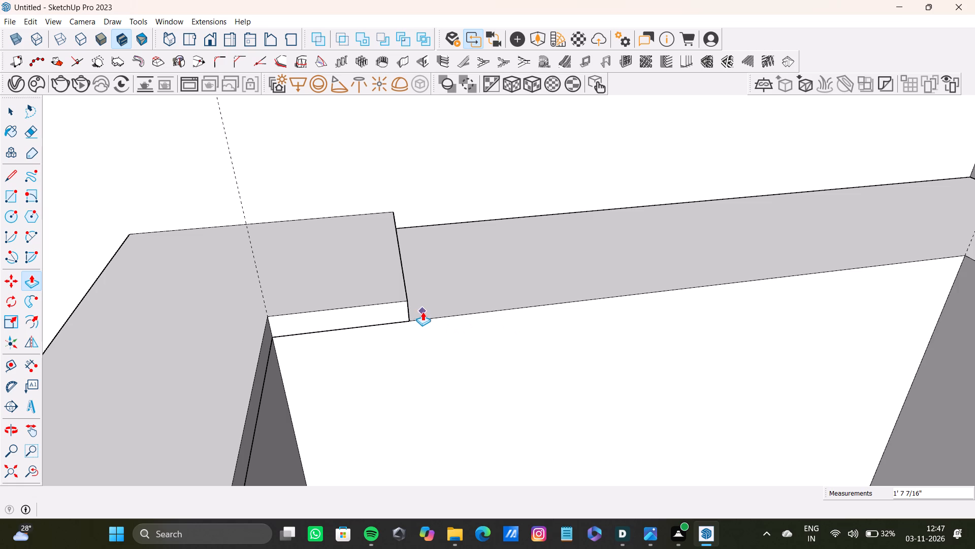
pyautogui.moveTo(407, 310); pyautogui.dragTo(675, 233)
pyautogui.scroll(-6, 764, 230)
pyautogui.keyDown('shift'); pyautogui.moveTo(762, 233); pyautogui.dragTo(590, 282, button='middle'); pyautogui.keyUp('shift')
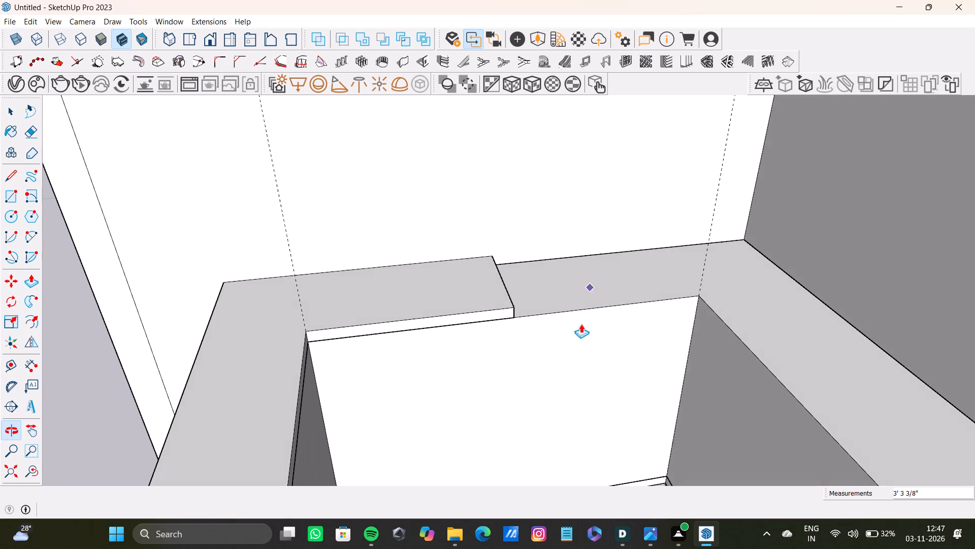
pyautogui.moveTo(509, 303); pyautogui.dragTo(824, 242)
# Draw a vertical 3 1/2" line across the slab's inner side face at the inner corner where the longer leg meets the back section.
pyautogui.scroll(-4, 735, 283)
pyautogui.keyDown('shift'); pyautogui.moveTo(757, 311); pyautogui.dragTo(699, 241, button='middle'); pyautogui.keyUp('shift')
pyautogui.press('l')
pyautogui.scroll(3, 658, 240)
pyautogui.scroll(2, 634, 200)
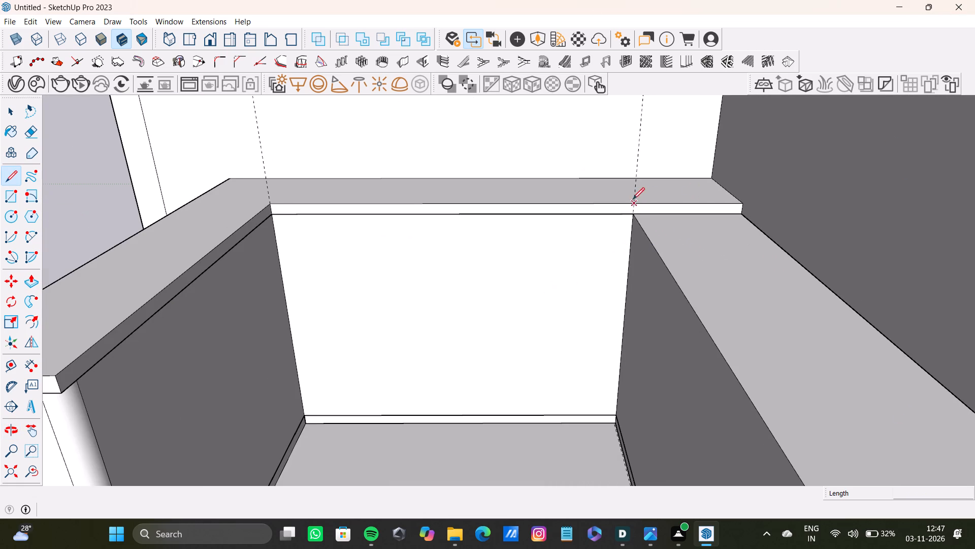
pyautogui.scroll(12, 633, 199)
pyautogui.click(650, 204)
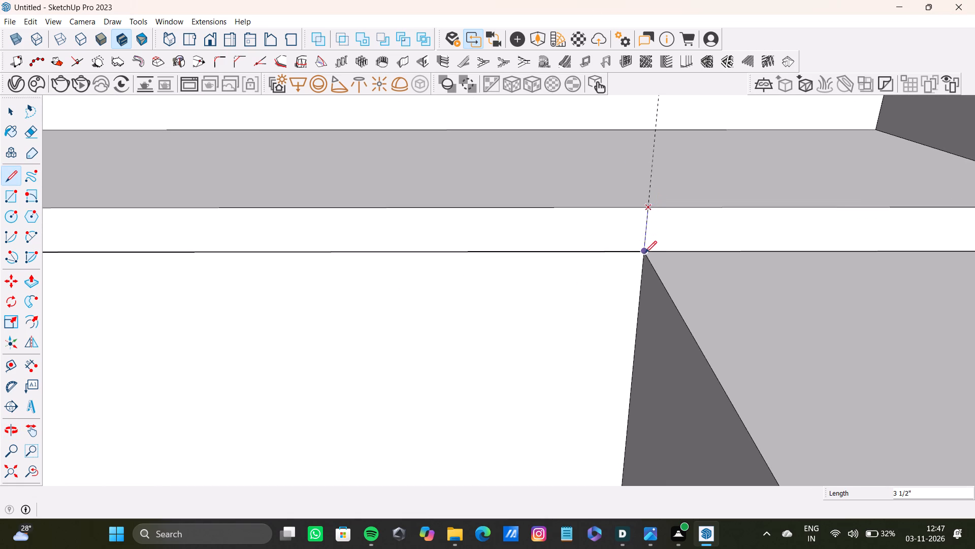
pyautogui.click(645, 253)
# Extend the side face beyond that line over the longer leg to its front end with Push/Pull.
pyautogui.scroll(-13, 644, 252)
pyautogui.keyDown('shift'); pyautogui.moveTo(644, 270); pyautogui.dragTo(603, 246, button='middle'); pyautogui.keyUp('shift')
pyautogui.press('space')
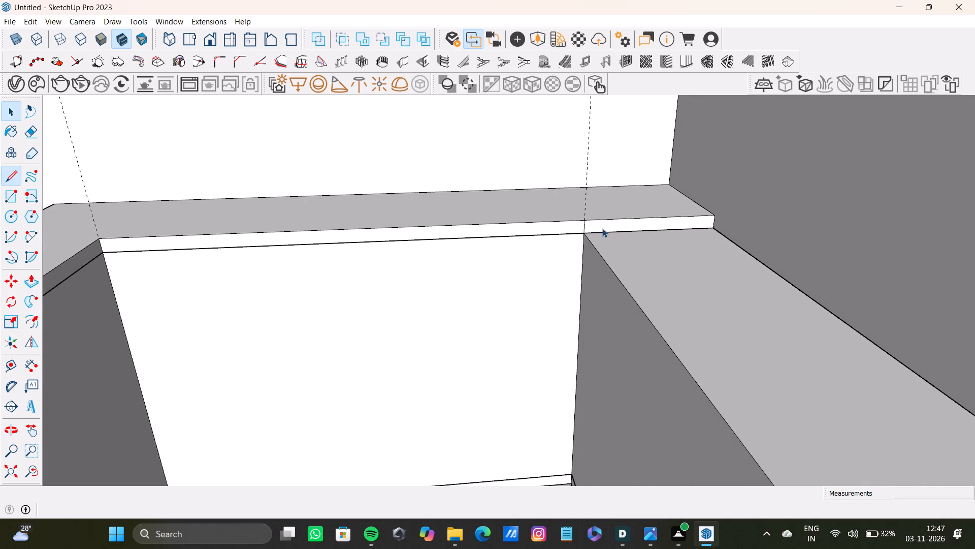
pyautogui.click(602, 228)
pyautogui.press('p')
pyautogui.moveTo(601, 228); pyautogui.dragTo(734, 379)
pyautogui.scroll(-9, 734, 379)
pyautogui.keyDown('shift'); pyautogui.moveTo(730, 373); pyautogui.dragTo(720, 359, button='middle'); pyautogui.keyUp('shift')
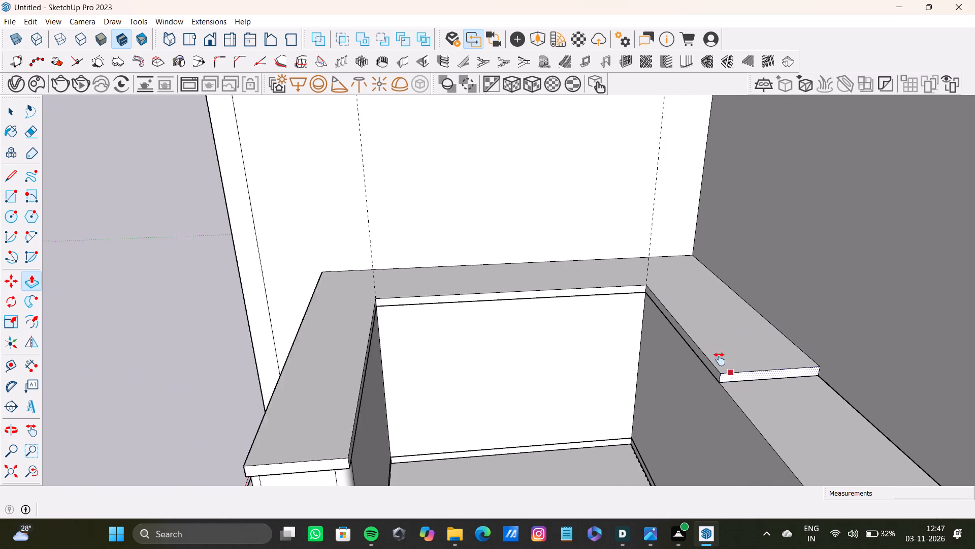
pyautogui.keyDown('shift'); pyautogui.moveTo(720, 359); pyautogui.dragTo(617, 231, button='middle'); pyautogui.keyUp('shift')
pyautogui.moveTo(628, 232); pyautogui.dragTo(740, 356)
# Examine the U-shaped slab's ends above the cabinet's rounded legs from below, front and above.
pyautogui.scroll(-3, 738, 356)
pyautogui.moveTo(736, 356); pyautogui.dragTo(765, 205, button='middle')
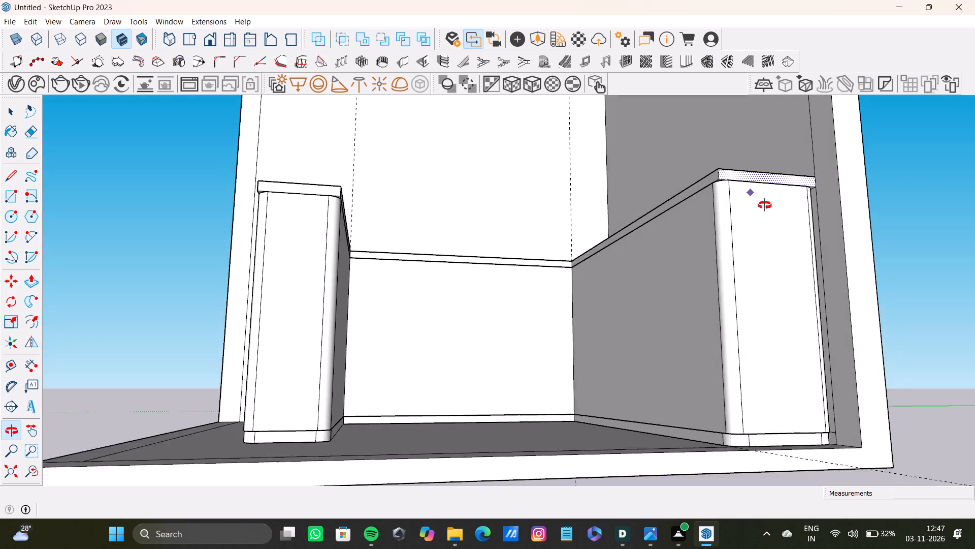
pyautogui.moveTo(765, 205); pyautogui.dragTo(657, 163, button='middle')
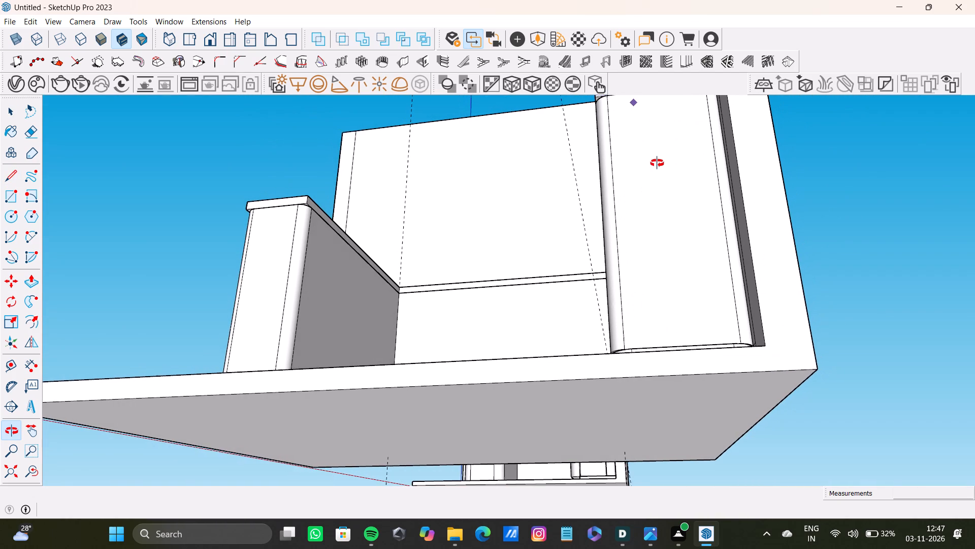
pyautogui.moveTo(657, 163); pyautogui.dragTo(648, 312, button='middle')
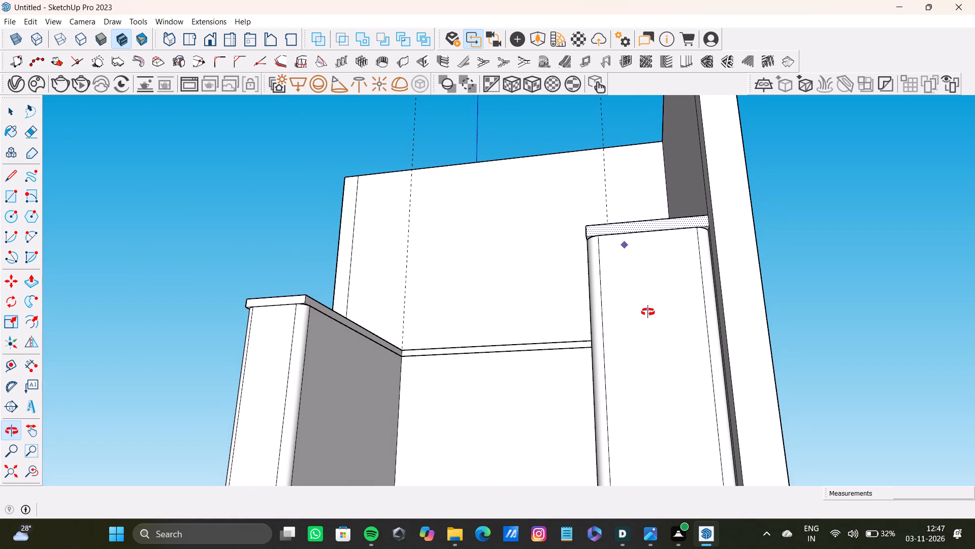
pyautogui.moveTo(648, 312); pyautogui.dragTo(651, 323, button='middle')
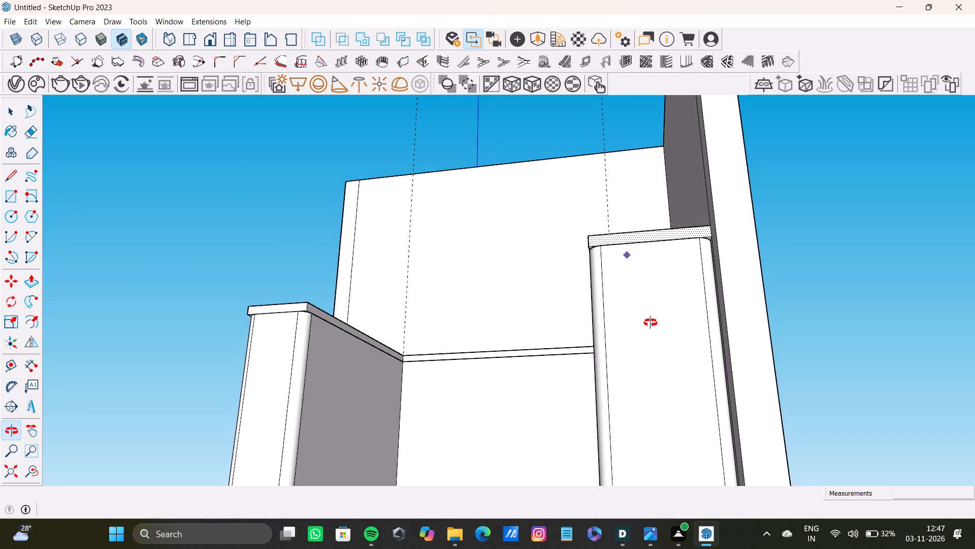
pyautogui.moveTo(651, 323); pyautogui.dragTo(651, 324, button='middle')
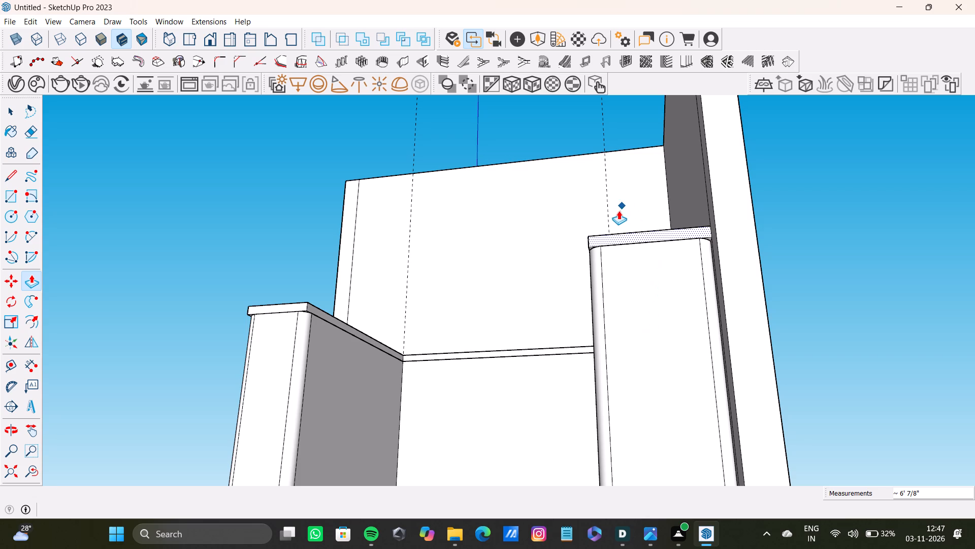
pyautogui.scroll(5, 618, 212)
pyautogui.scroll(-9, 617, 212)
pyautogui.moveTo(620, 243); pyautogui.dragTo(634, 329, button='middle')
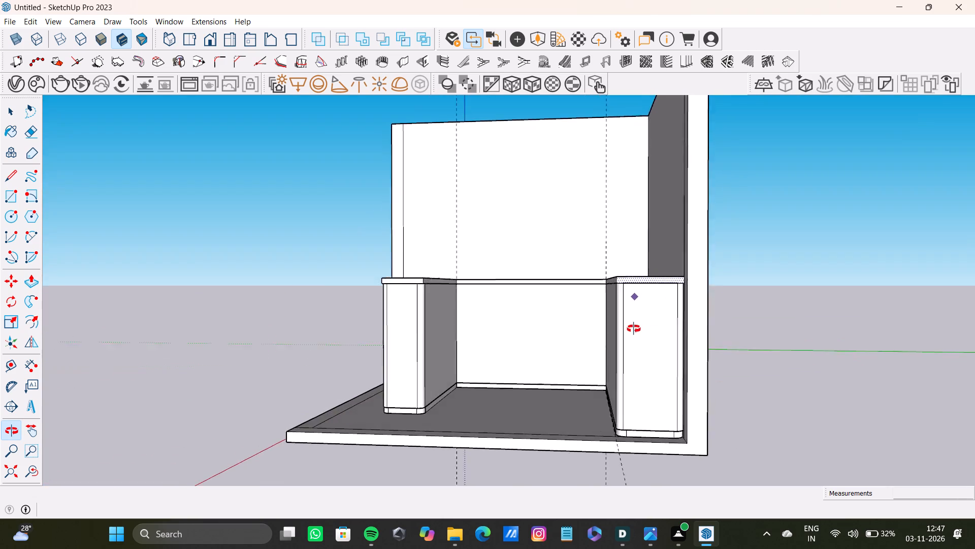
pyautogui.moveTo(634, 329); pyautogui.dragTo(700, 376, button='middle')
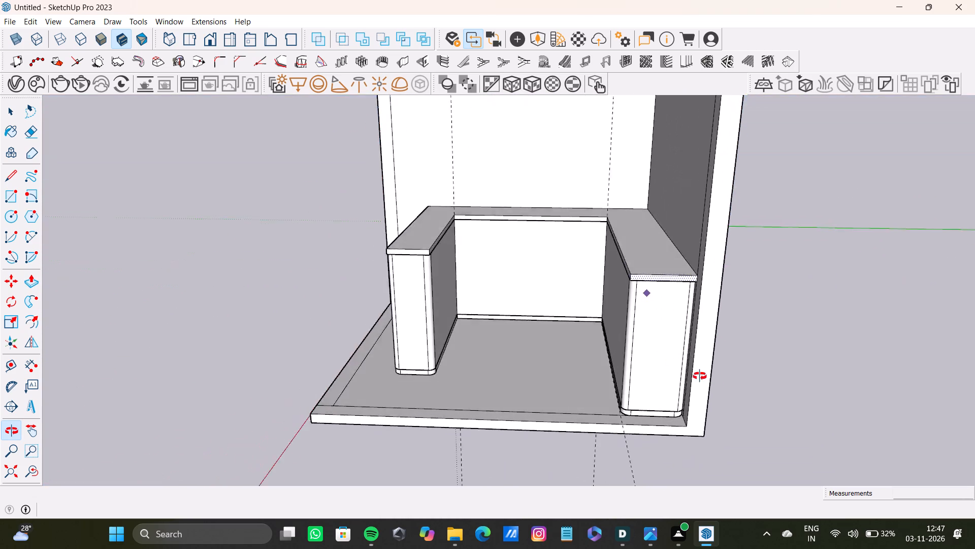
pyautogui.moveTo(700, 376); pyautogui.dragTo(722, 385, button='middle')
pyautogui.scroll(9, 739, 325)
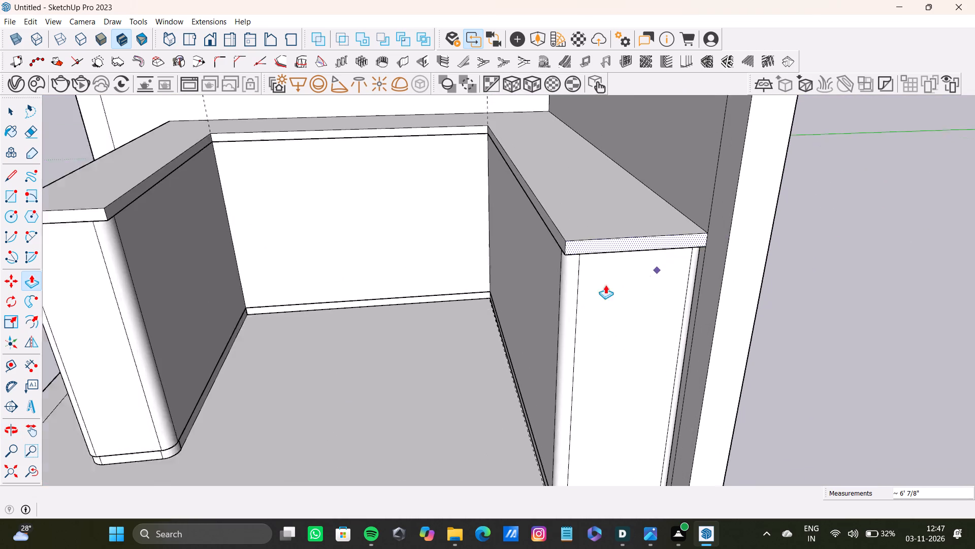
pyautogui.keyDown('shift'); pyautogui.moveTo(588, 273); pyautogui.dragTo(578, 164, button='middle'); pyautogui.keyUp('shift')
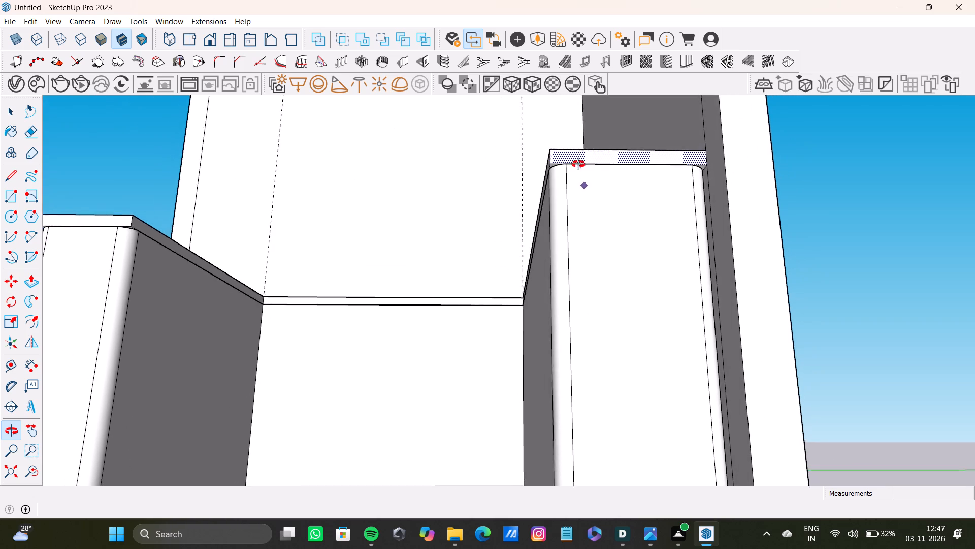
pyautogui.keyDown('shift'); pyautogui.moveTo(578, 164); pyautogui.dragTo(552, 441, button='middle'); pyautogui.keyUp('shift')
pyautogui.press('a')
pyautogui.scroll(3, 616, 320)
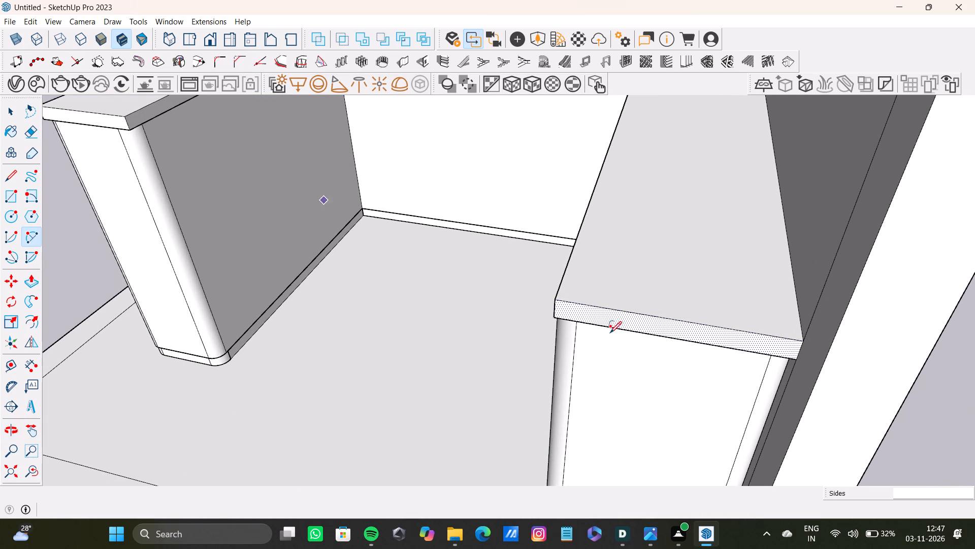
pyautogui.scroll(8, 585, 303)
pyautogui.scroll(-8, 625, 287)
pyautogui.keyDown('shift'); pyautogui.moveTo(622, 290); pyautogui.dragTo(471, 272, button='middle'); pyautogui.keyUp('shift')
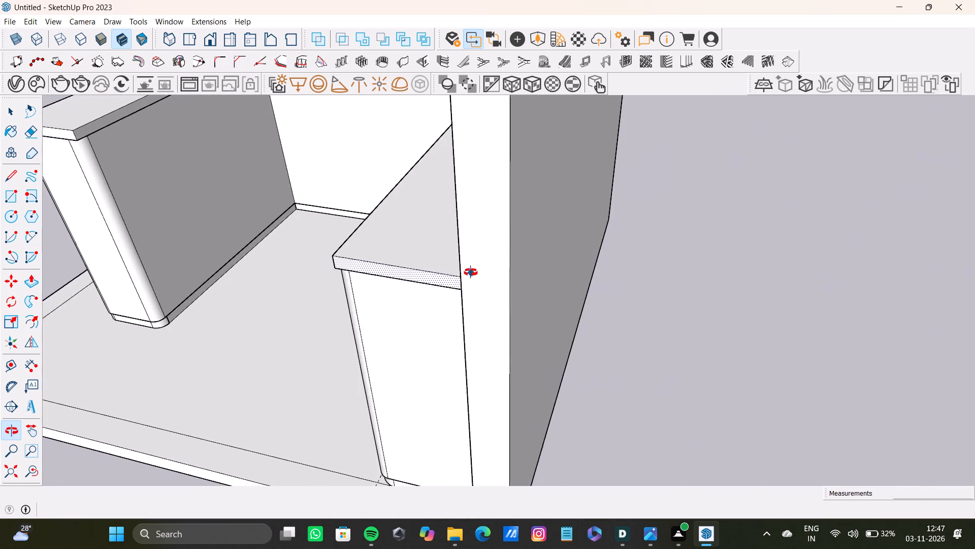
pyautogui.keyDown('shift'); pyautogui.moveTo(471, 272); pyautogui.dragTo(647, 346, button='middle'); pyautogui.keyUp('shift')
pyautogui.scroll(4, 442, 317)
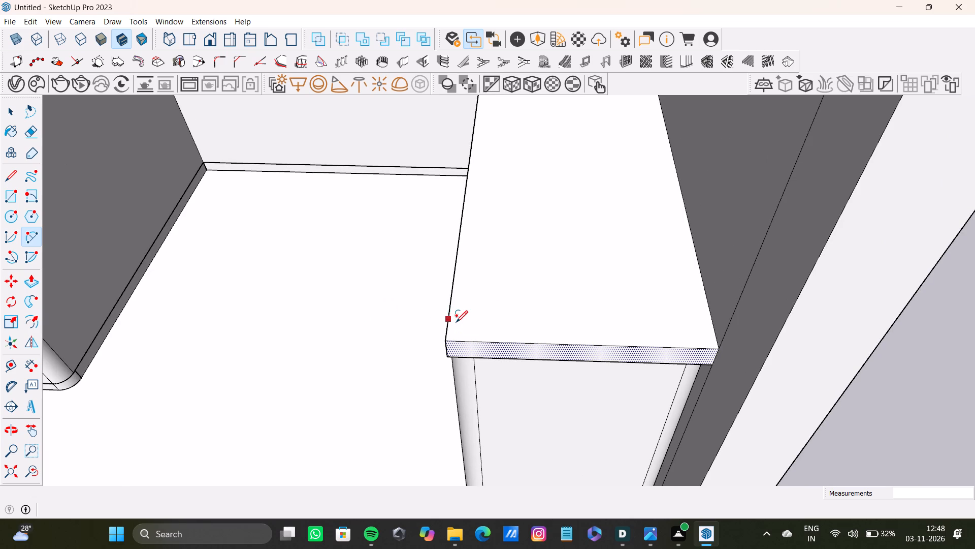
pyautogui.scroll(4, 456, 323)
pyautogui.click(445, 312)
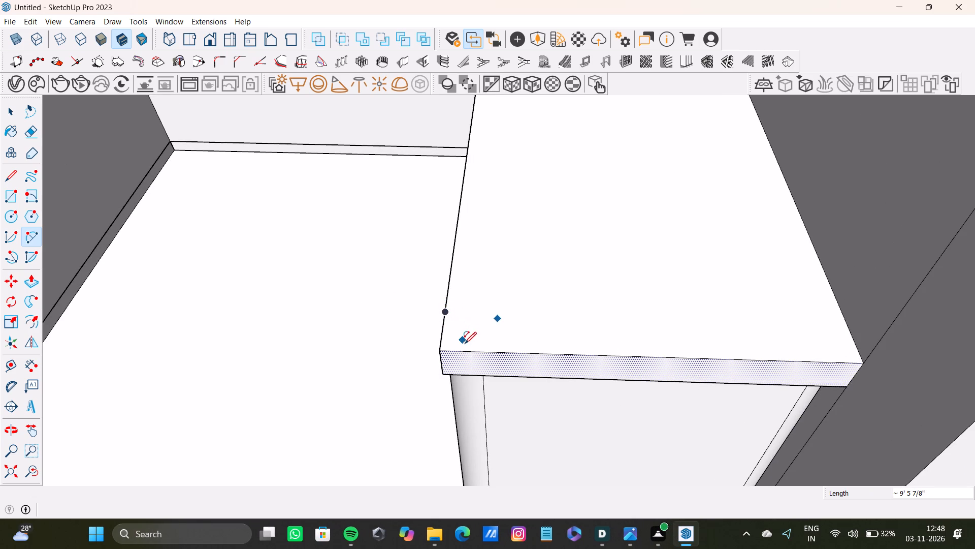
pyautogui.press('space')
# Draw a tangent arc with a radius of about 3 3/16" on the slab's top at the longer leg's inner front corner.
pyautogui.press('a')
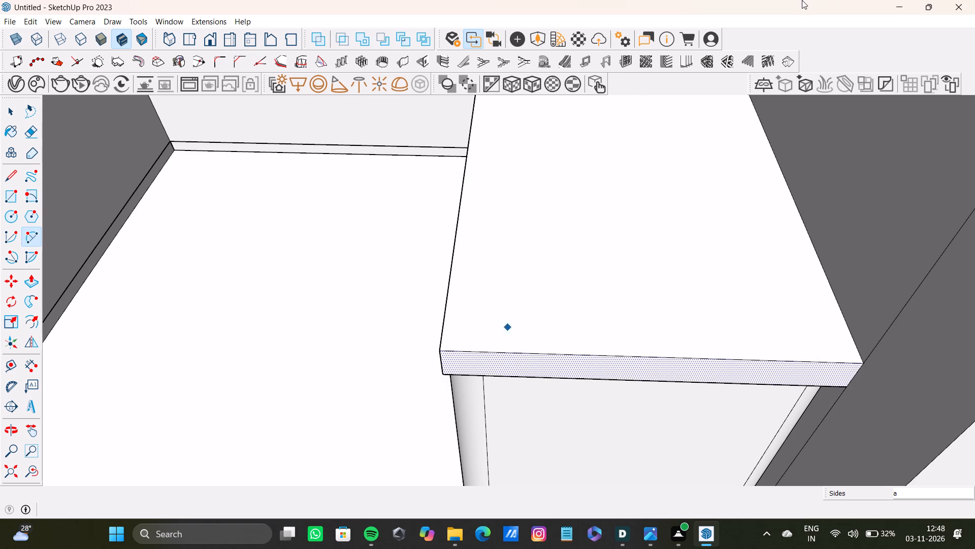
pyautogui.scroll(6, 463, 340)
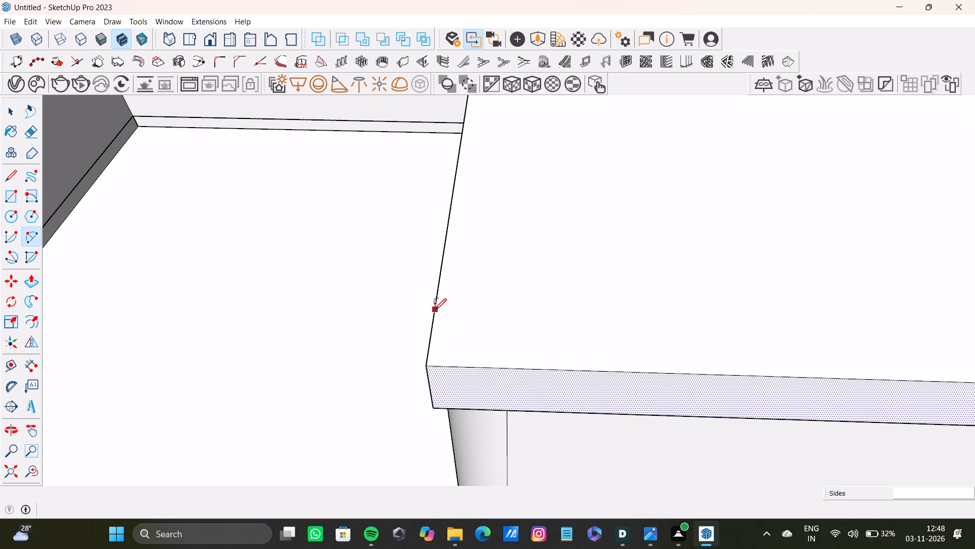
pyautogui.click(437, 312)
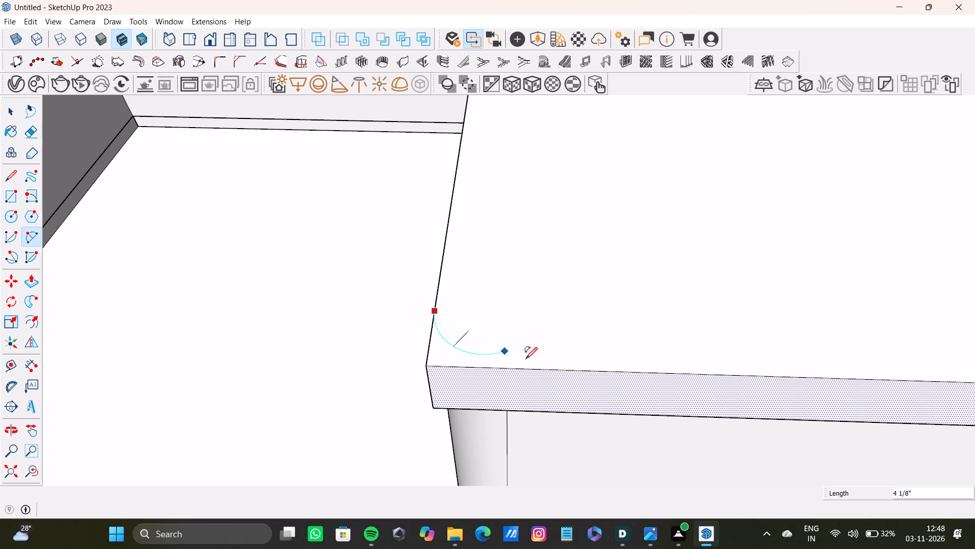
pyautogui.scroll(-5, 471, 363)
pyautogui.moveTo(457, 351); pyautogui.dragTo(444, 356, button='middle')
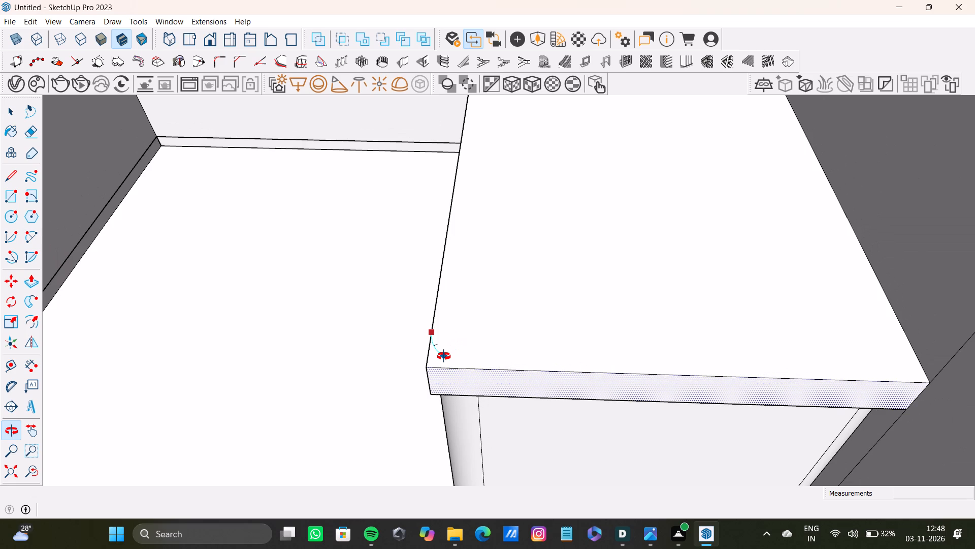
pyautogui.moveTo(444, 356); pyautogui.dragTo(434, 362, button='middle')
pyautogui.scroll(8, 435, 363)
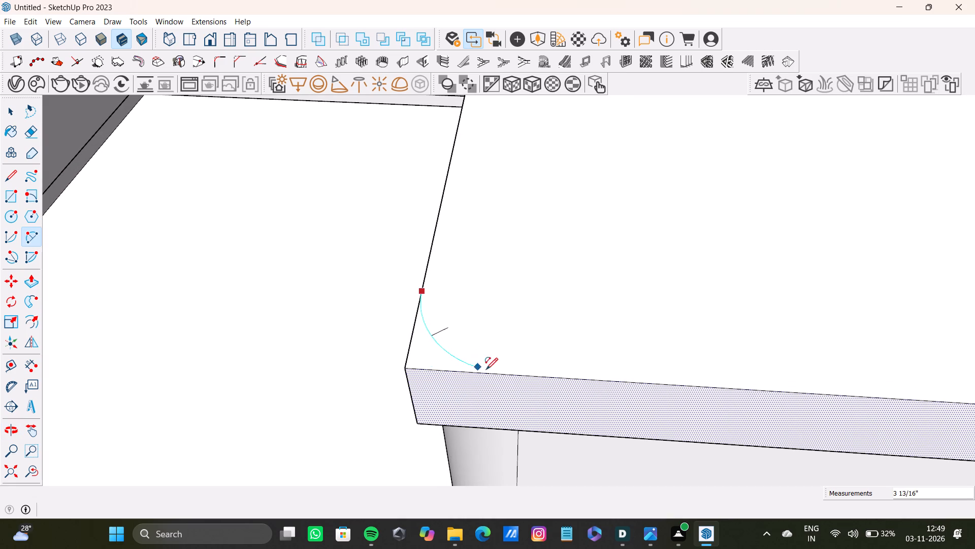
pyautogui.click(505, 374)
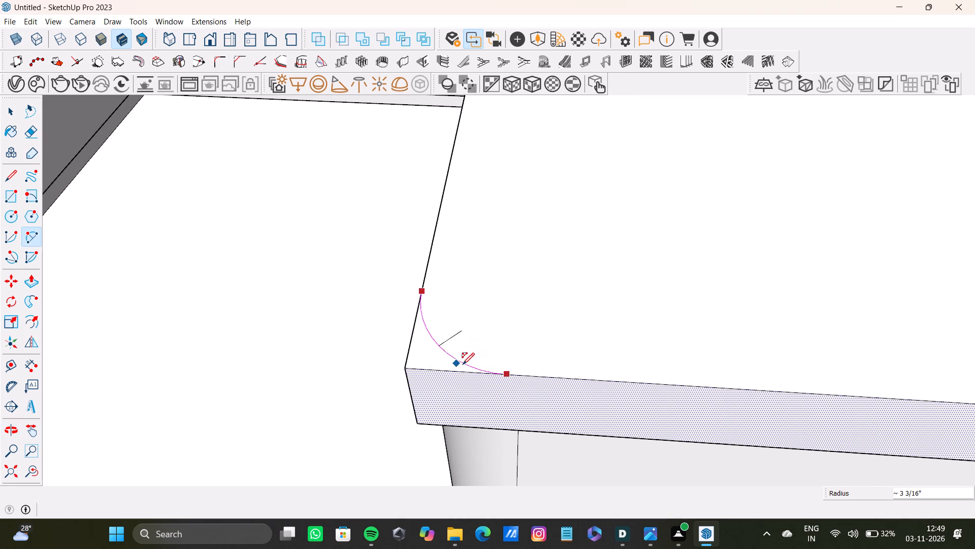
pyautogui.click(463, 364)
# Push the corner piece outside the arc down 3 1/2" through the slab to round the longer leg's inner front corner.
pyautogui.scroll(-5, 462, 365)
pyautogui.keyDown('shift'); pyautogui.moveTo(463, 358); pyautogui.dragTo(435, 335, button='middle'); pyautogui.keyUp('shift')
pyautogui.press('space')
pyautogui.click(417, 343)
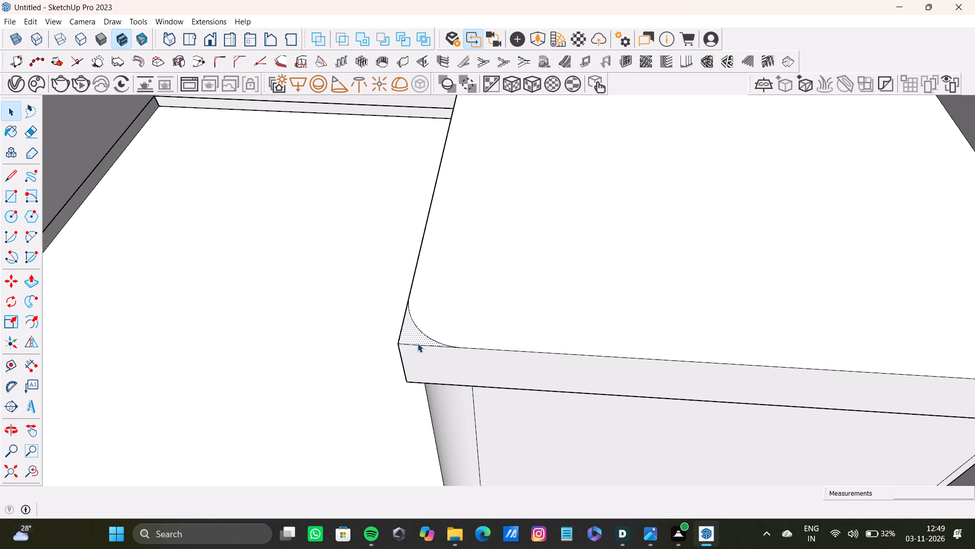
pyautogui.press('p')
pyautogui.moveTo(420, 337); pyautogui.dragTo(425, 398)
# Draw an arc with a radius of about 4 1/4" on the slab's top at the longer leg's wall-side front corner.
pyautogui.scroll(-5, 425, 398)
pyautogui.moveTo(426, 398); pyautogui.dragTo(486, 307, button='middle')
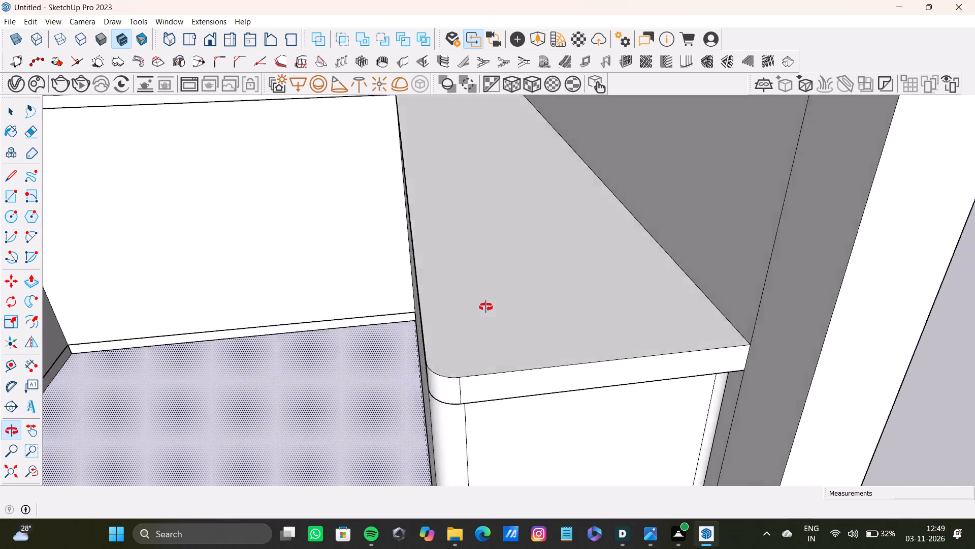
pyautogui.moveTo(486, 307); pyautogui.dragTo(438, 299, button='middle')
pyautogui.scroll(-3, 599, 339)
pyautogui.middleClick(685, 364)
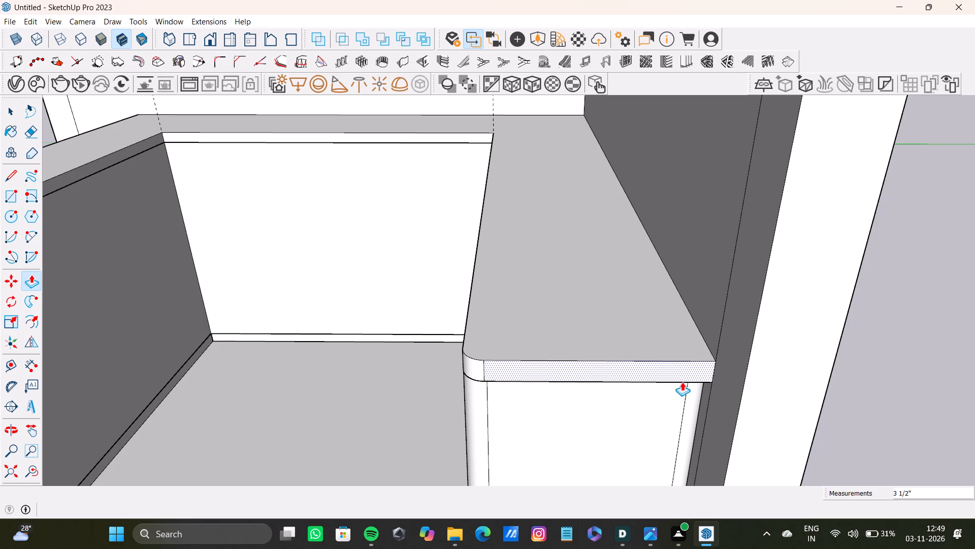
pyautogui.scroll(-5, 443, 162)
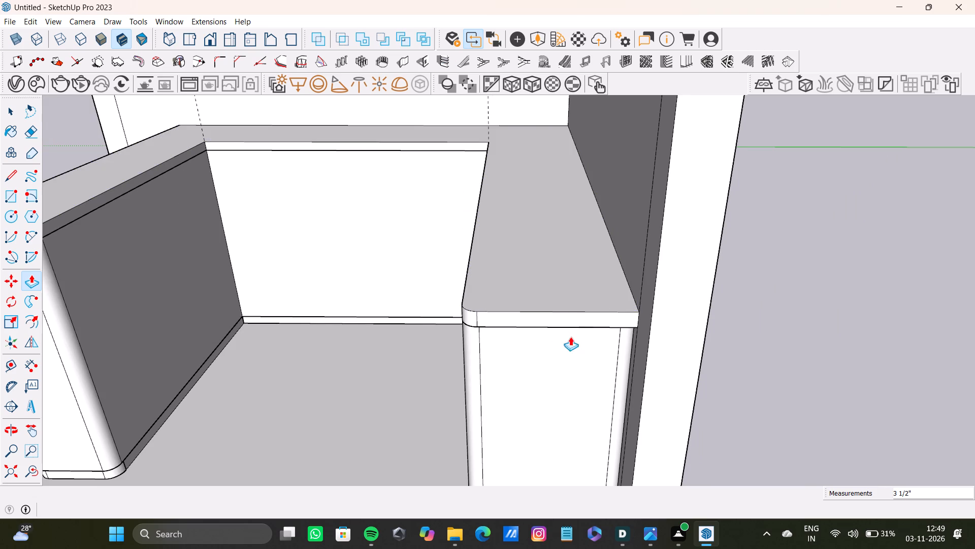
pyautogui.keyDown('shift'); pyautogui.moveTo(562, 304); pyautogui.dragTo(482, 334, button='middle'); pyautogui.keyUp('shift')
pyautogui.press('a')
pyautogui.scroll(4, 507, 334)
pyautogui.moveTo(626, 350); pyautogui.dragTo(647, 369, button='middle')
pyautogui.scroll(11, 647, 319)
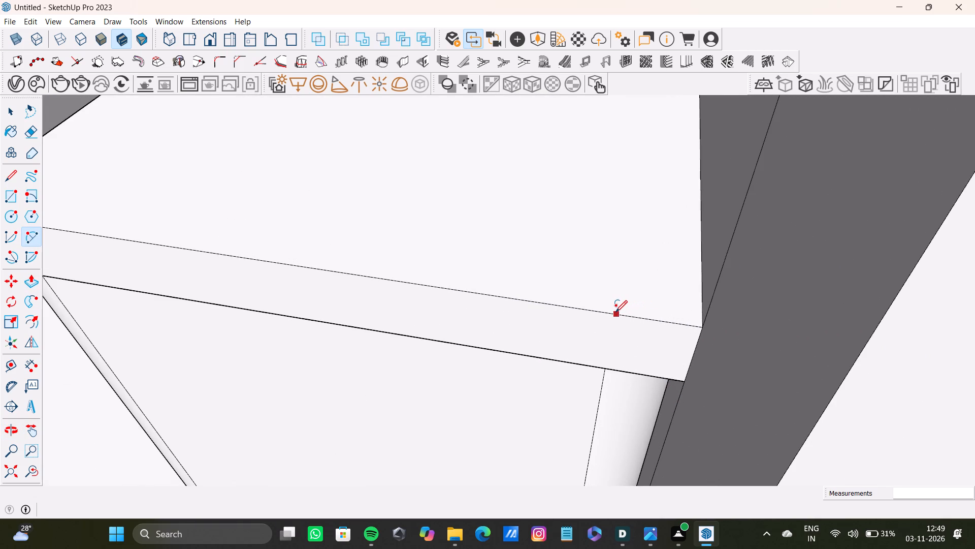
pyautogui.click(615, 312)
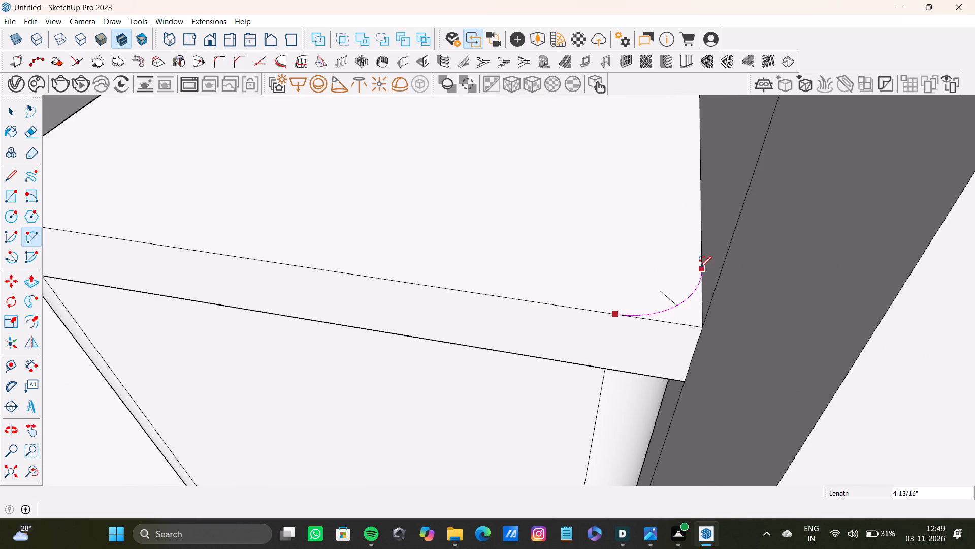
pyautogui.click(700, 267)
pyautogui.click(686, 299)
# Push the wall-side corner piece outside the arc down 3 1/2" through the slab to round that corner.
pyautogui.press('space')
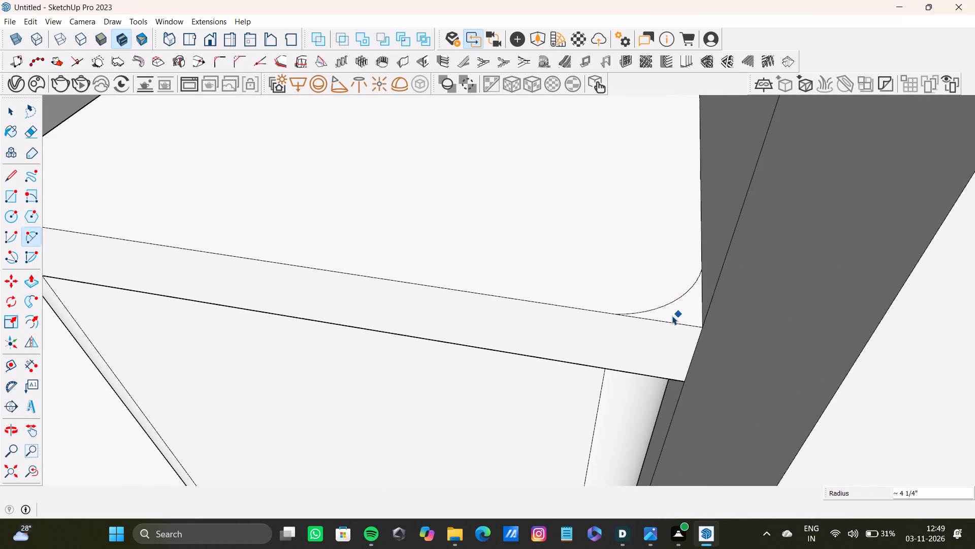
pyautogui.click(672, 316)
pyautogui.press('p')
pyautogui.moveTo(672, 316); pyautogui.dragTo(646, 406)
pyautogui.scroll(-4, 610, 406)
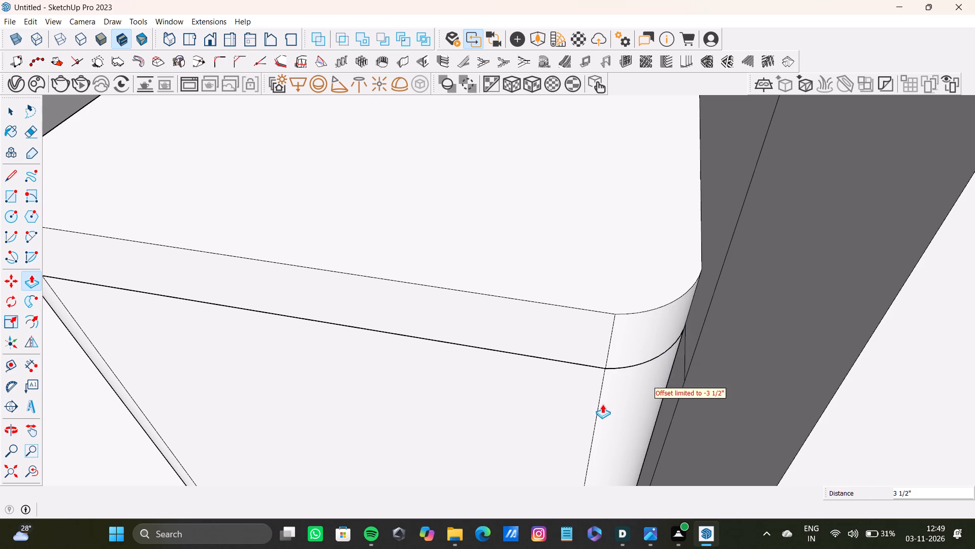
pyautogui.moveTo(602, 404); pyautogui.dragTo(685, 350, button='middle')
pyautogui.scroll(-14, 581, 342)
pyautogui.moveTo(431, 342); pyautogui.dragTo(665, 290, button='middle')
pyautogui.scroll(-4, 574, 301)
pyautogui.keyDown('shift'); pyautogui.moveTo(553, 332); pyautogui.dragTo(706, 253, button='middle'); pyautogui.keyUp('shift')
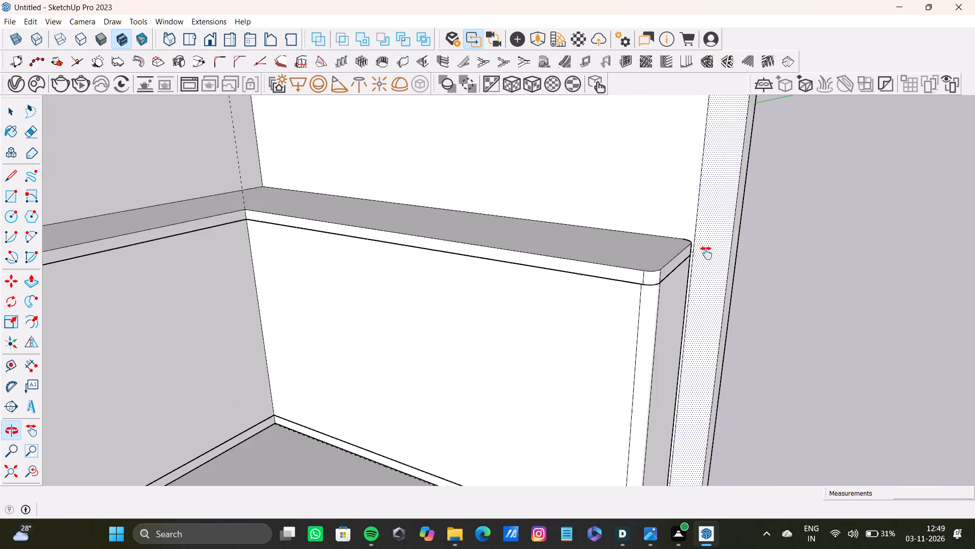
# Draw an arc with a radius of about 4 5/16" on the slab's top at the shorter leg's outer front corner.
pyautogui.keyDown('shift'); pyautogui.moveTo(706, 253); pyautogui.dragTo(653, 224, button='middle'); pyautogui.keyUp('shift')
pyautogui.scroll(-6, 647, 222)
pyautogui.keyDown('shift'); pyautogui.moveTo(674, 268); pyautogui.dragTo(748, 272, button='middle'); pyautogui.keyUp('shift')
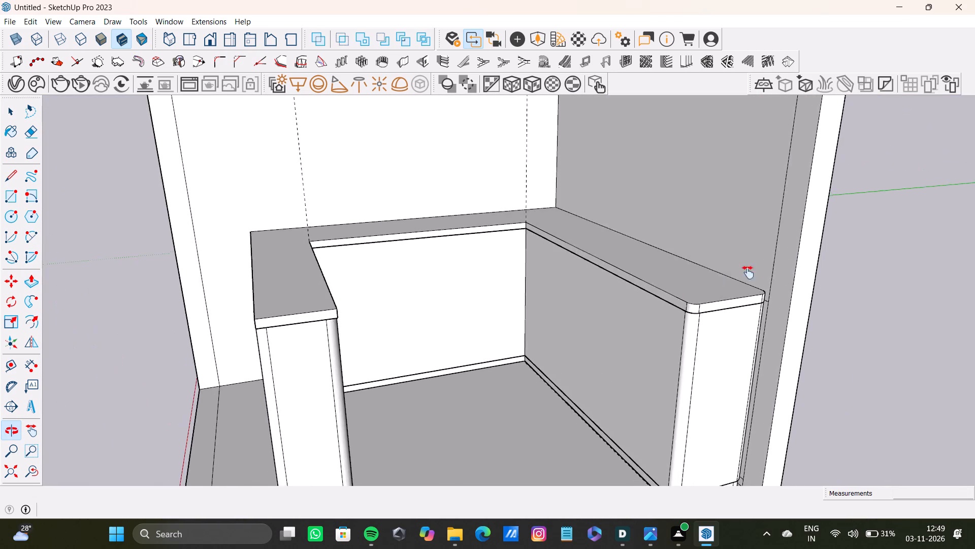
pyautogui.keyDown('shift'); pyautogui.moveTo(748, 272); pyautogui.dragTo(805, 280, button='middle'); pyautogui.keyUp('shift')
pyautogui.scroll(7, 274, 280)
pyautogui.moveTo(556, 325); pyautogui.dragTo(391, 331, button='middle')
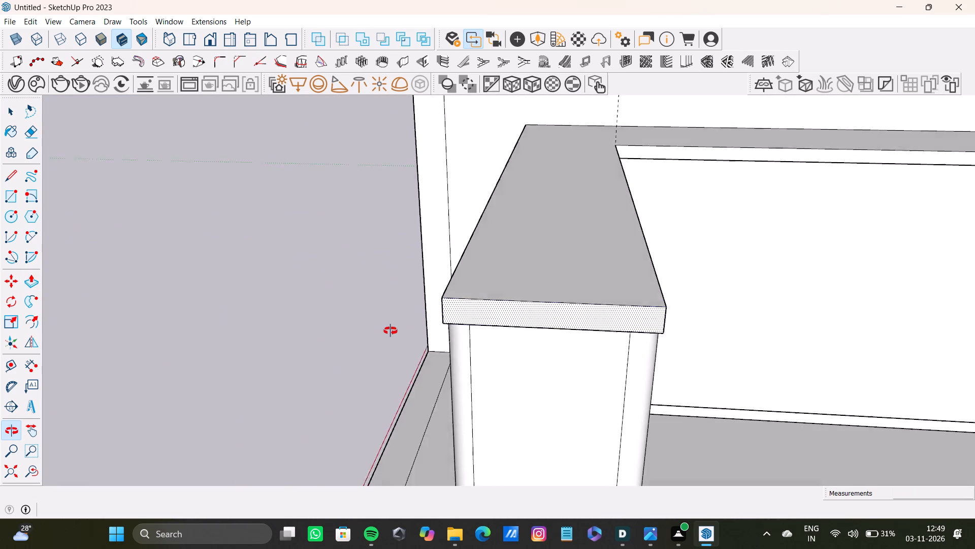
pyautogui.moveTo(391, 331); pyautogui.dragTo(389, 331, button='middle')
pyautogui.press('a')
pyautogui.scroll(4, 404, 320)
pyautogui.scroll(-8, 506, 302)
pyautogui.keyDown('shift'); pyautogui.moveTo(536, 320); pyautogui.dragTo(446, 358, button='middle'); pyautogui.keyUp('shift')
pyautogui.scroll(8, 446, 358)
pyautogui.press('space')
pyautogui.press('a')
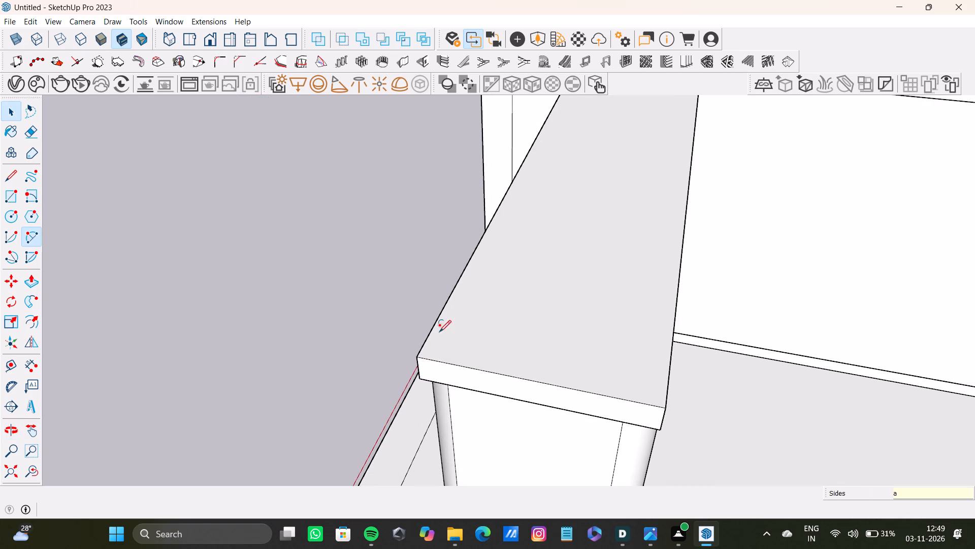
pyautogui.click(430, 331)
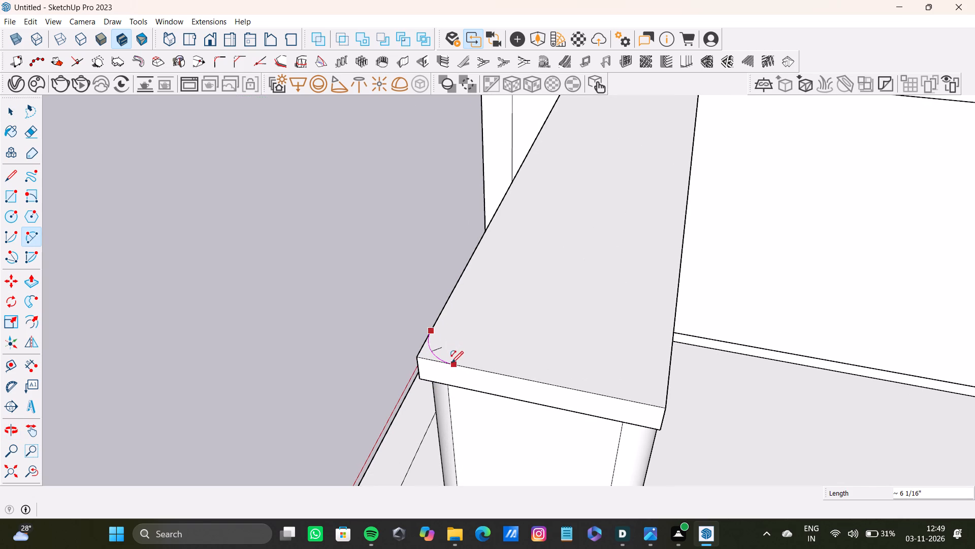
pyautogui.click(451, 363)
pyautogui.click(432, 355)
# Push the corner piece outside the arc down through the slab to round the shorter leg's outer front corner.
pyautogui.press('space')
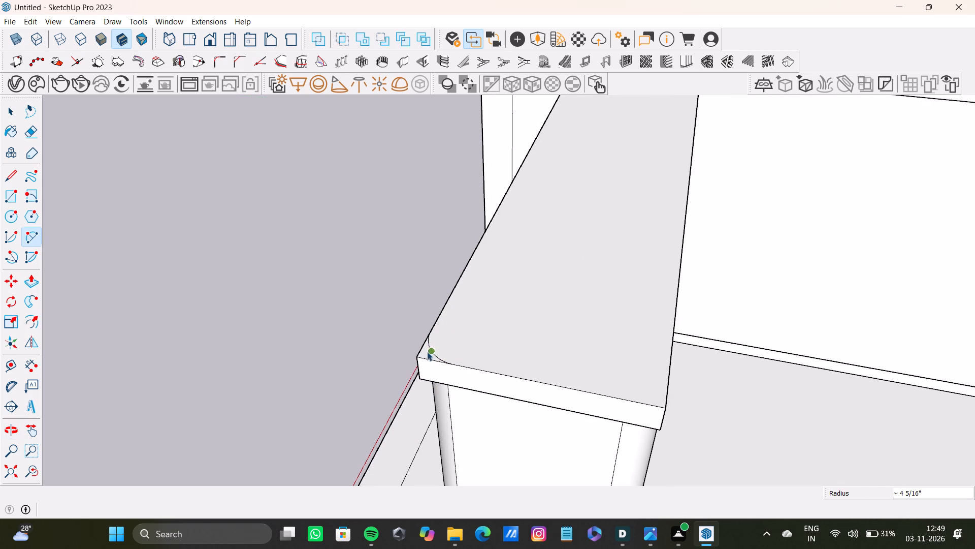
pyautogui.click(427, 353)
pyautogui.press('p')
pyautogui.moveTo(427, 352); pyautogui.dragTo(427, 394)
# Draw a tangent arc with a radius of about 2 3/4" on the slab's top at the shorter leg's inner front corner.
pyautogui.scroll(-4, 430, 388)
pyautogui.moveTo(461, 394); pyautogui.dragTo(485, 382, button='middle')
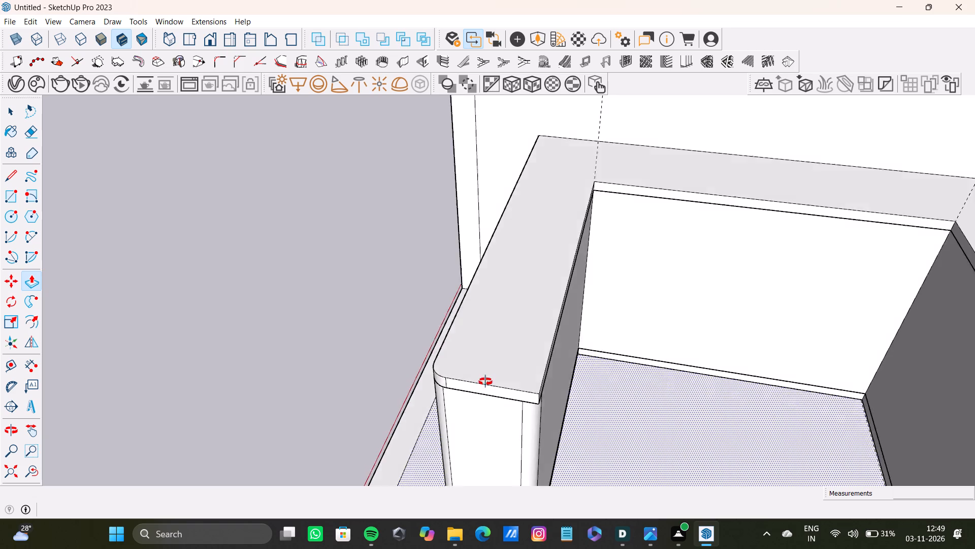
pyautogui.moveTo(485, 382); pyautogui.dragTo(427, 371, button='middle')
pyautogui.press('a')
pyautogui.moveTo(565, 405); pyautogui.dragTo(508, 442, button='middle')
pyautogui.scroll(-1, 514, 432)
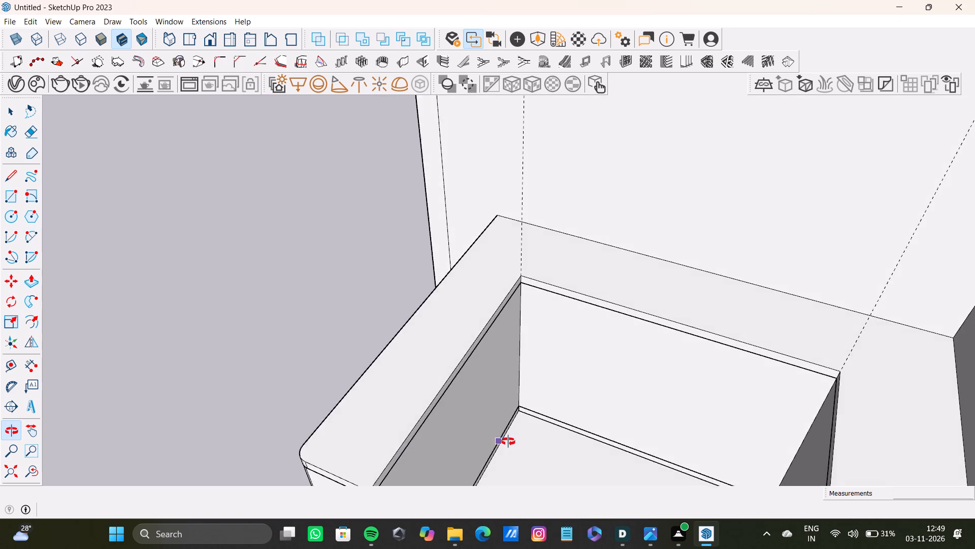
pyautogui.moveTo(508, 442); pyautogui.dragTo(539, 342, button='middle')
pyautogui.scroll(11, 395, 342)
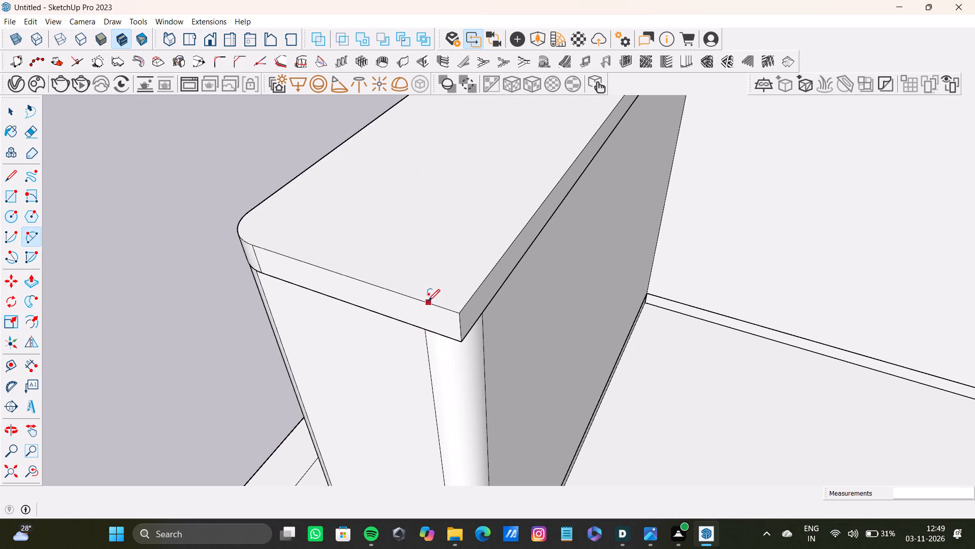
pyautogui.click(428, 301)
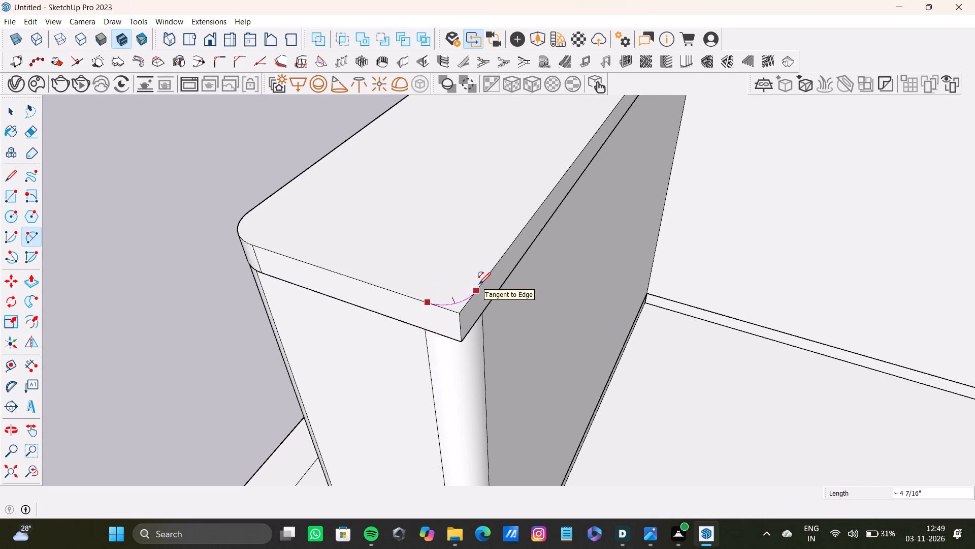
pyautogui.press('space')
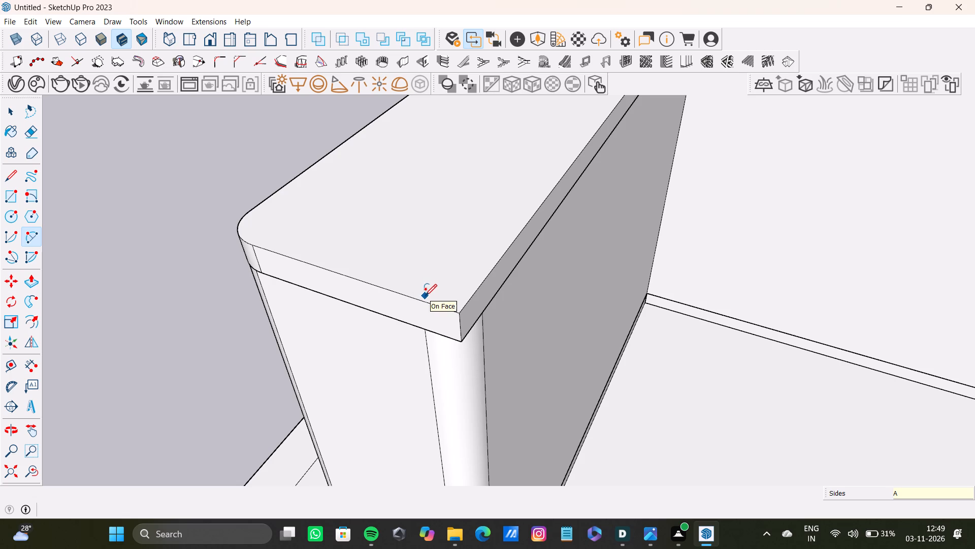
pyautogui.scroll(4, 424, 323)
pyautogui.moveTo(483, 309); pyautogui.dragTo(429, 367, button='middle')
pyautogui.scroll(4, 431, 317)
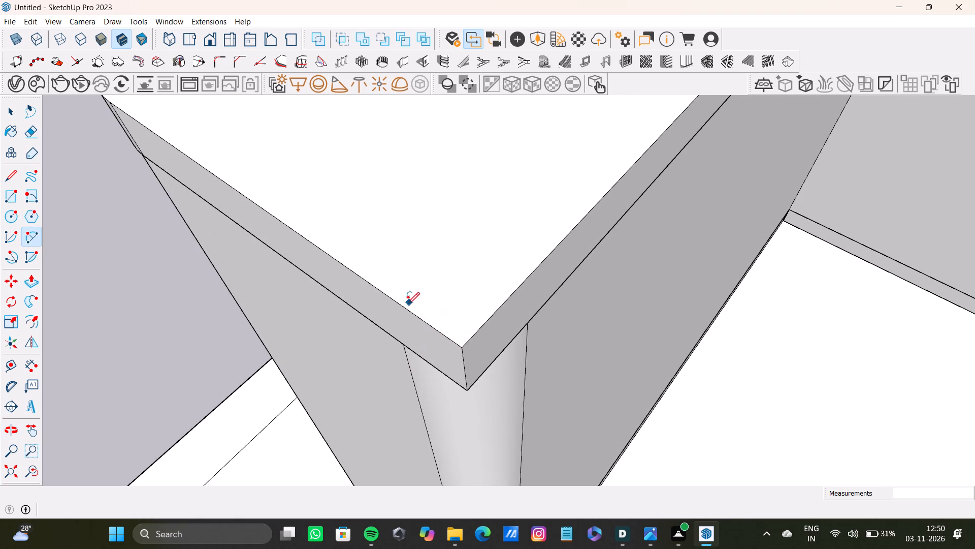
pyautogui.click(408, 308)
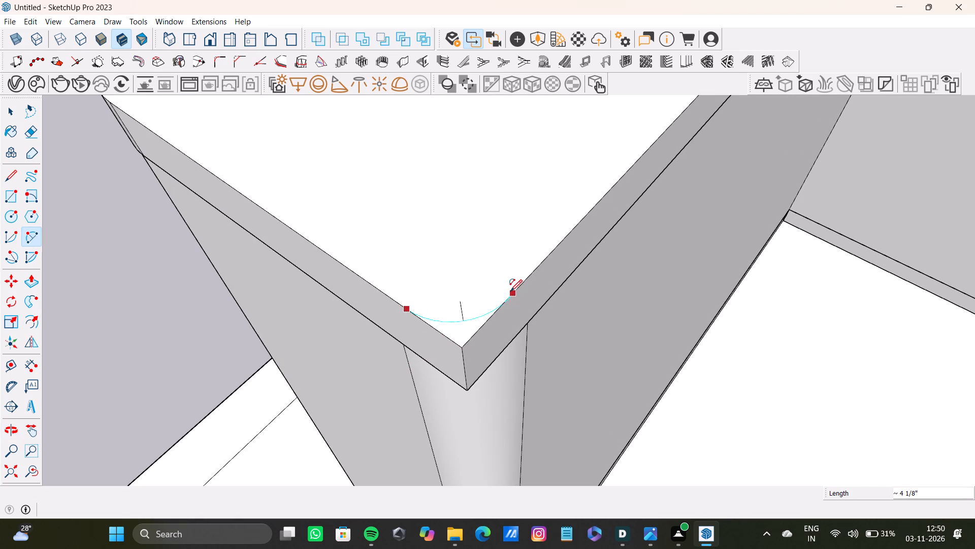
pyautogui.click(507, 296)
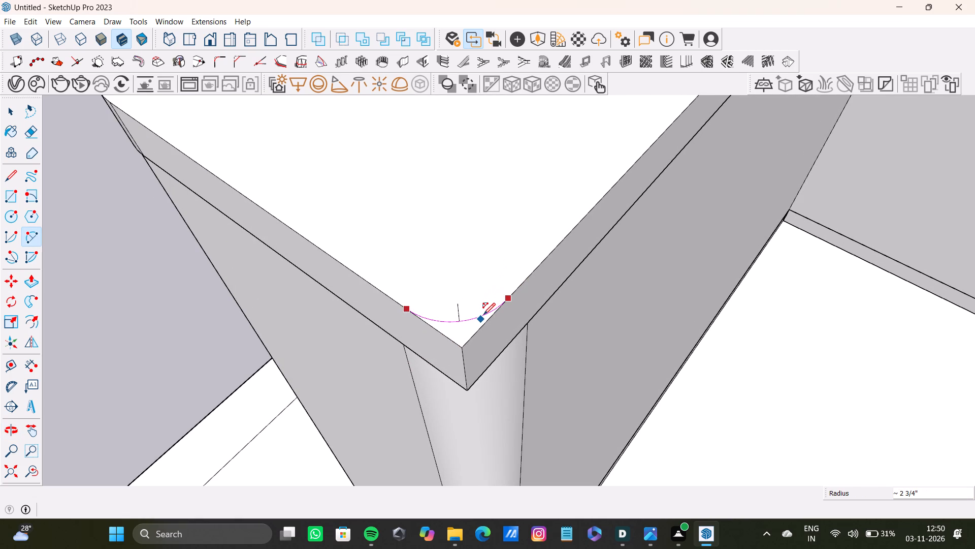
pyautogui.click(483, 315)
# Push the corner piece outside the arc down 3 1/2" through the slab to round the shorter leg's inner front corner.
pyautogui.press('space')
pyautogui.click(458, 328)
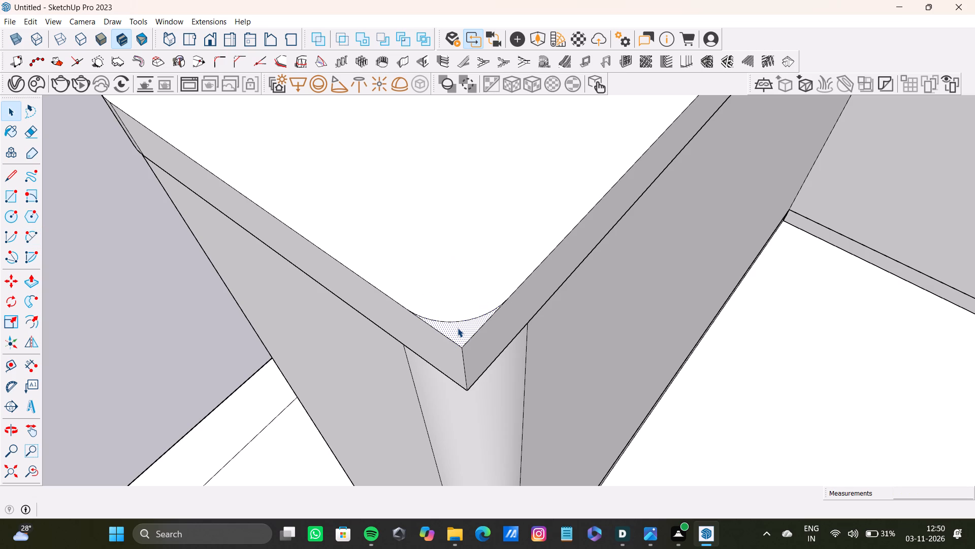
pyautogui.press('p')
pyautogui.moveTo(458, 328); pyautogui.dragTo(458, 411)
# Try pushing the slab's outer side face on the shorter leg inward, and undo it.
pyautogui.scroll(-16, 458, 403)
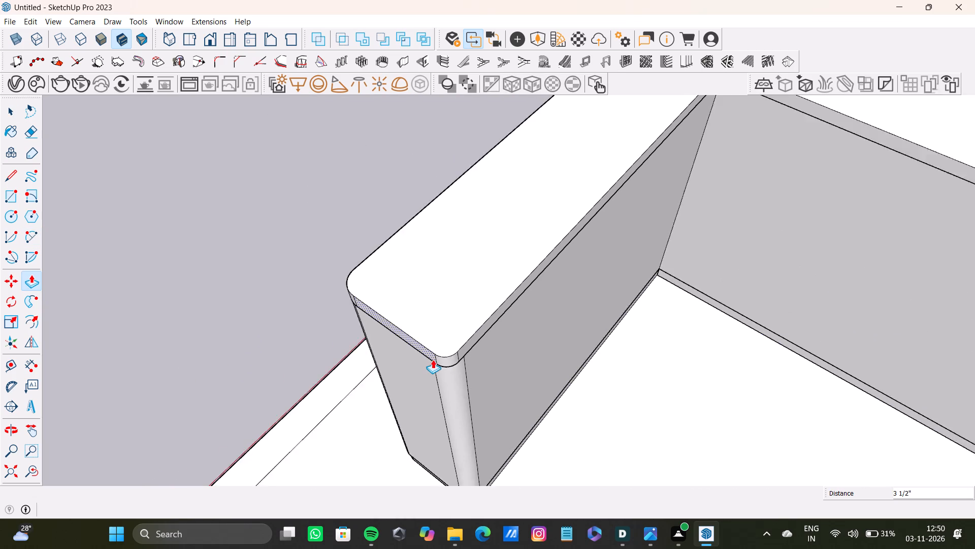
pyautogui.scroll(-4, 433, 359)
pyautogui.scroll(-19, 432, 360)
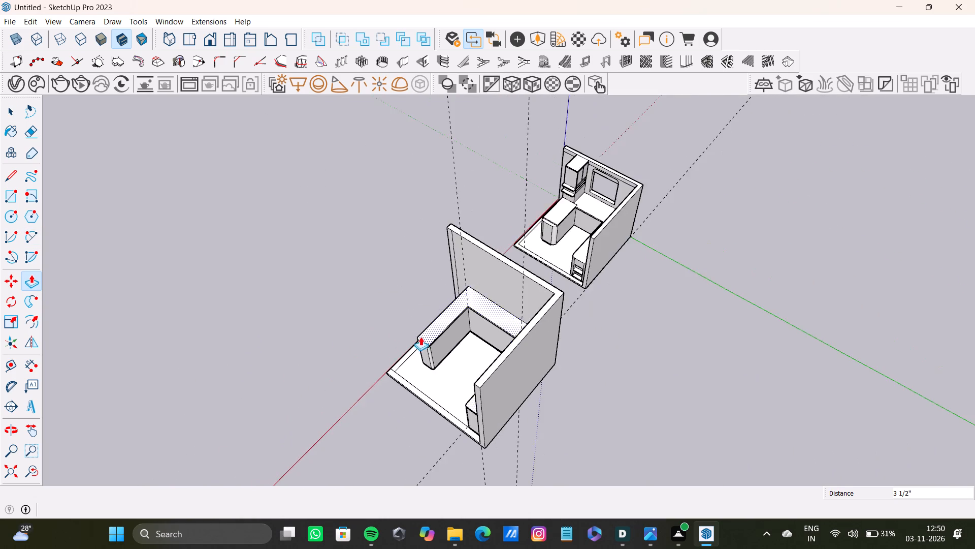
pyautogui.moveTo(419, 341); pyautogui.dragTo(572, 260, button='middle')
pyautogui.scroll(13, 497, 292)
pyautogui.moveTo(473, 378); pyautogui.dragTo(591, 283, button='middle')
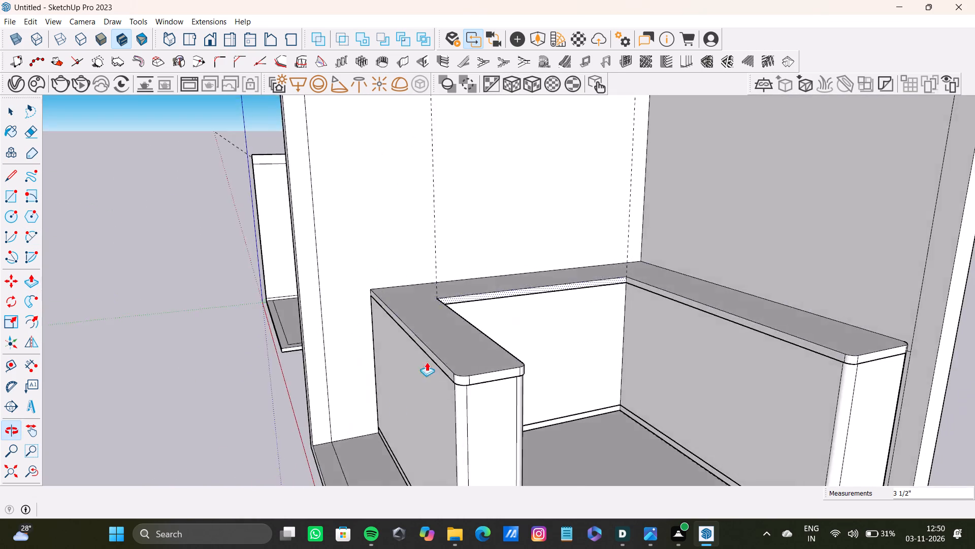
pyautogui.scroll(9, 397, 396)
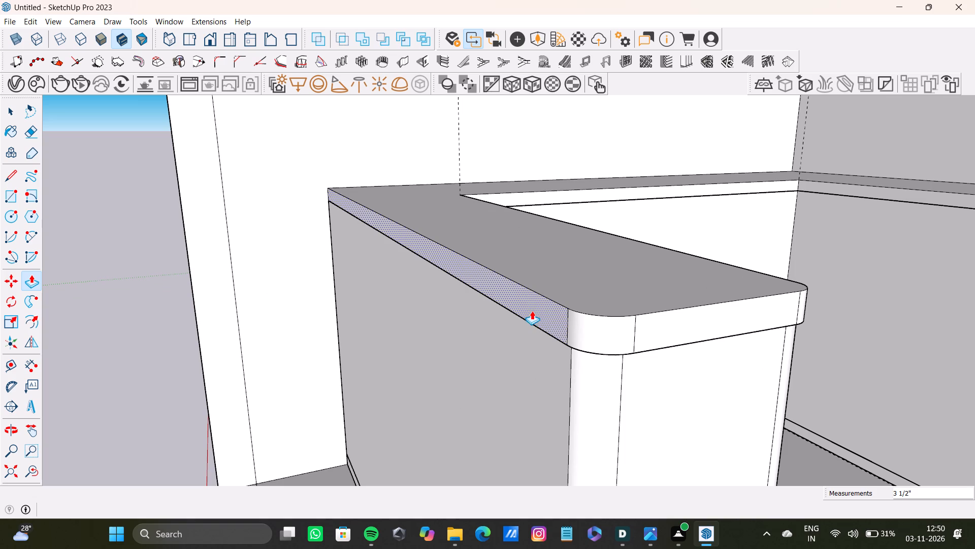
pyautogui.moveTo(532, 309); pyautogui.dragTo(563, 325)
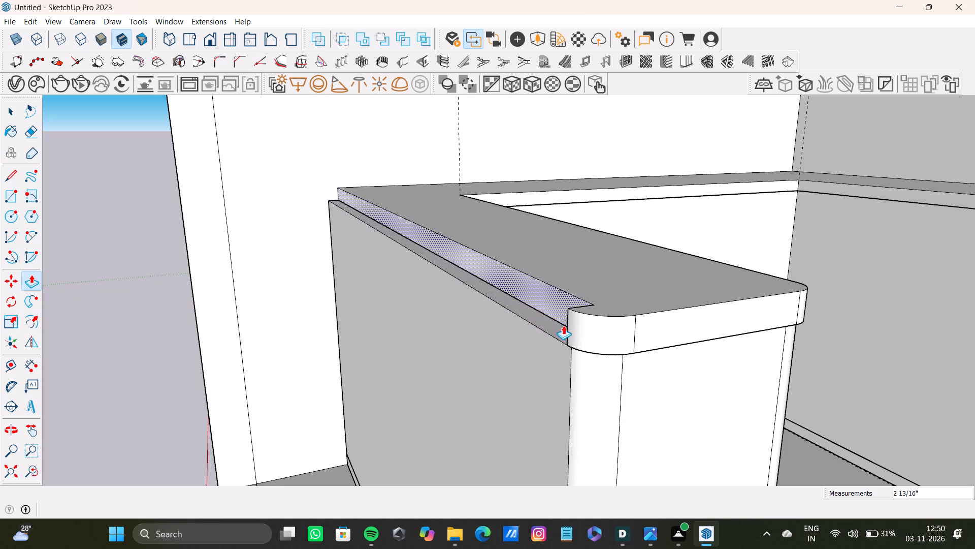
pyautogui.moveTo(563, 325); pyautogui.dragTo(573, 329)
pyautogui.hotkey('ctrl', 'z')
# Select the slab's top face together with the shorter leg's front, rounded-corner, outer and inner side faces, including their edges.
pyautogui.scroll(-5, 546, 319)
pyautogui.moveTo(539, 330); pyautogui.dragTo(451, 353, button='middle')
pyautogui.press('space')
pyautogui.keyDown('shift'); pyautogui.doubleClick(577, 269); pyautogui.keyUp('shift')
pyautogui.keyDown('shift'); pyautogui.doubleClick(576, 345); pyautogui.keyUp('shift')
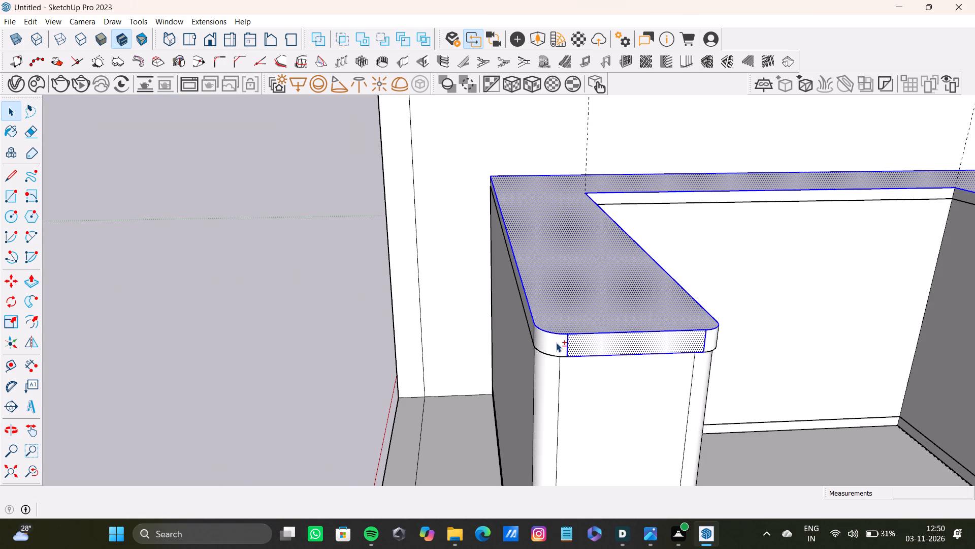
pyautogui.keyDown('shift'); pyautogui.doubleClick(556, 343); pyautogui.keyUp('shift')
pyautogui.scroll(4, 532, 333)
pyautogui.middleClick(532, 333)
pyautogui.moveTo(538, 333); pyautogui.dragTo(582, 331, button='middle')
pyautogui.keyDown('shift'); pyautogui.scroll(3, 514, 318); pyautogui.keyUp('shift')
pyautogui.keyDown('shift'); pyautogui.doubleClick(532, 312); pyautogui.keyUp('shift')
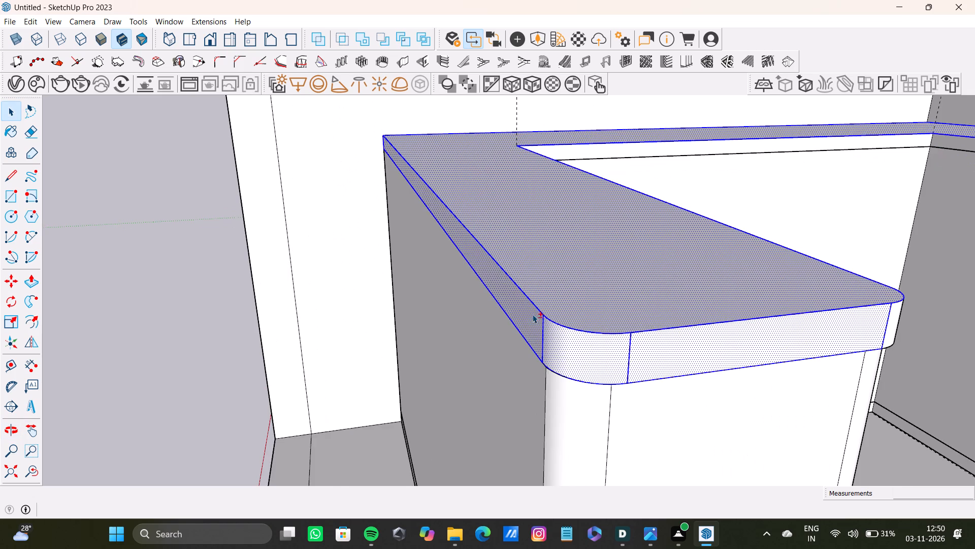
pyautogui.keyDown('shift'); pyautogui.scroll(-5, 533, 315); pyautogui.keyUp('shift')
pyautogui.keyDown('shift'); pyautogui.moveTo(540, 315); pyautogui.dragTo(187, 297, button='middle'); pyautogui.keyUp('shift')
pyautogui.scroll(5, 369, 305)
pyautogui.moveTo(492, 343); pyautogui.dragTo(418, 347, button='middle')
pyautogui.keyDown('shift'); pyautogui.scroll(3, 534, 332); pyautogui.keyUp('shift')
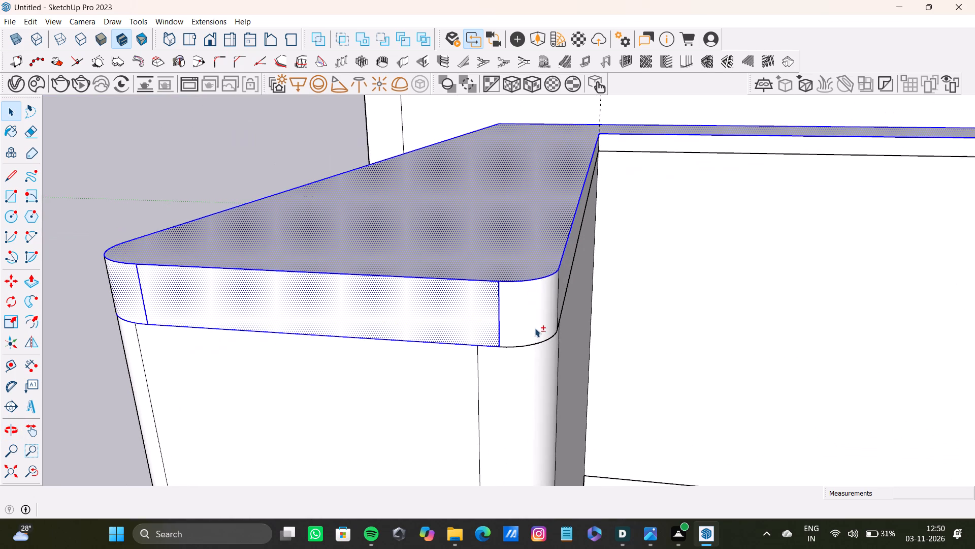
pyautogui.keyDown('shift'); pyautogui.doubleClick(527, 314); pyautogui.keyUp('shift')
pyautogui.keyDown('shift'); pyautogui.doubleClick(562, 282); pyautogui.keyUp('shift')
pyautogui.keyDown('shift'); pyautogui.scroll(-11, 552, 288); pyautogui.keyUp('shift')
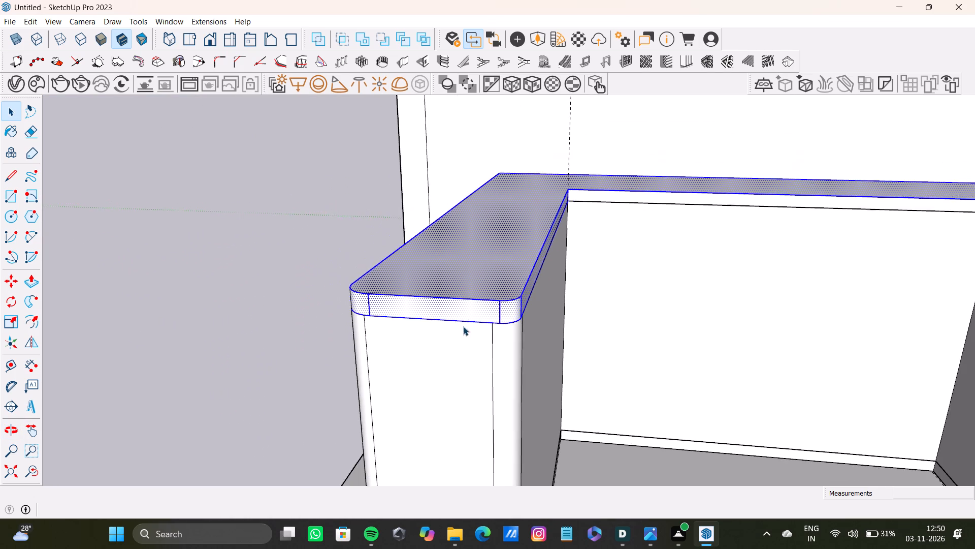
# Add the slab's inner back face and the longer leg's inner, front and rounded-corner faces to the selection.
pyautogui.moveTo(457, 333); pyautogui.dragTo(549, 448, button='middle')
pyautogui.keyDown('shift'); pyautogui.scroll(4, 513, 264); pyautogui.keyUp('shift')
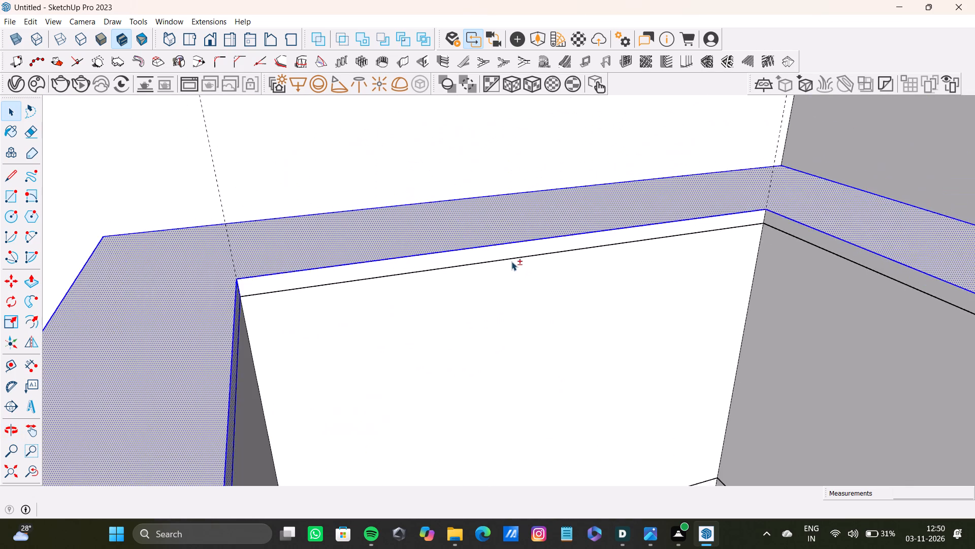
pyautogui.keyDown('shift'); pyautogui.scroll(2, 511, 261); pyautogui.keyUp('shift')
pyautogui.keyDown('shift'); pyautogui.doubleClick(507, 247); pyautogui.keyUp('shift')
pyautogui.keyDown('shift'); pyautogui.scroll(-10, 451, 273); pyautogui.keyUp('shift')
pyautogui.keyDown('shift'); pyautogui.moveTo(677, 301); pyautogui.dragTo(621, 251, button='middle'); pyautogui.keyUp('shift')
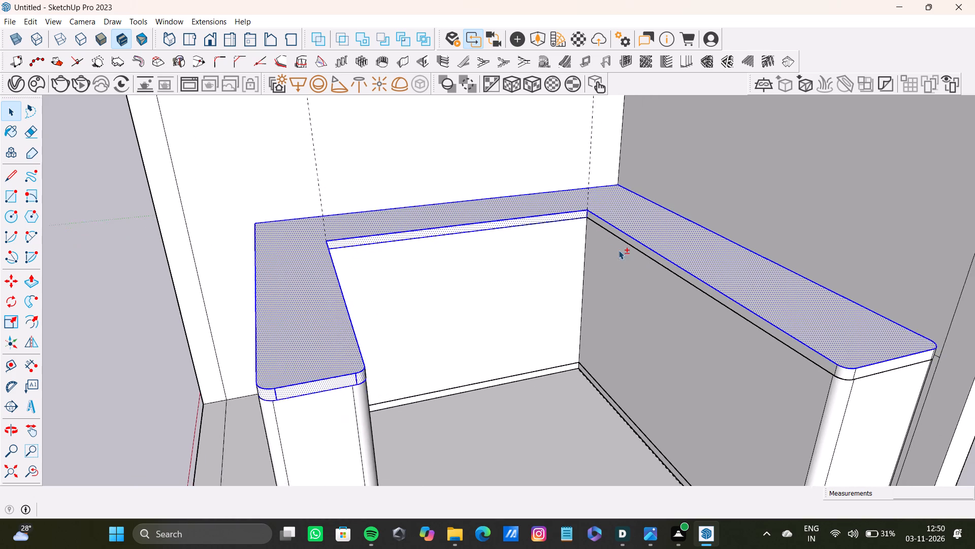
pyautogui.keyDown('shift'); pyautogui.scroll(3, 751, 325); pyautogui.keyUp('shift')
pyautogui.keyDown('shift'); pyautogui.doubleClick(812, 352); pyautogui.keyUp('shift')
pyautogui.keyDown('shift'); pyautogui.doubleClick(851, 369); pyautogui.keyUp('shift')
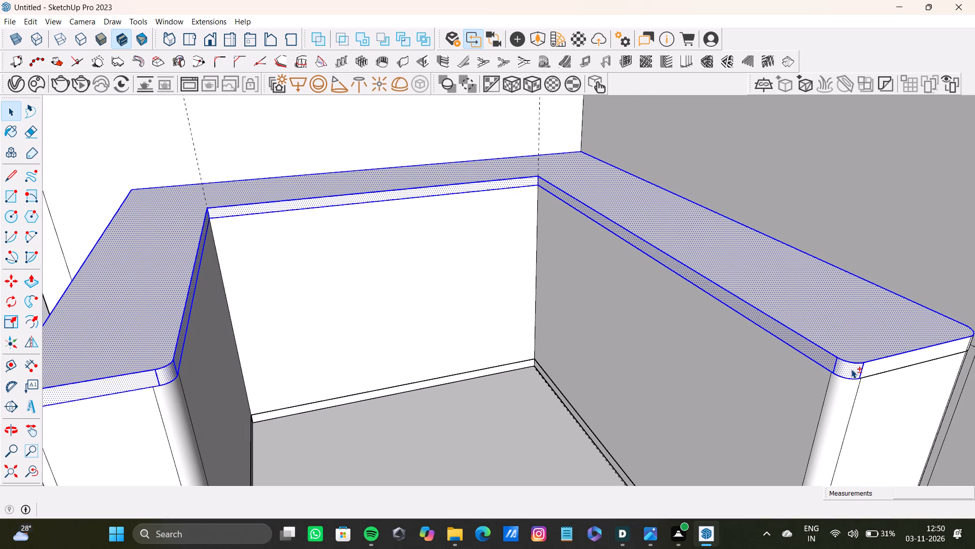
pyautogui.keyDown('shift'); pyautogui.doubleClick(870, 362); pyautogui.keyUp('shift')
pyautogui.keyDown('shift'); pyautogui.doubleClick(880, 351); pyautogui.keyUp('shift')
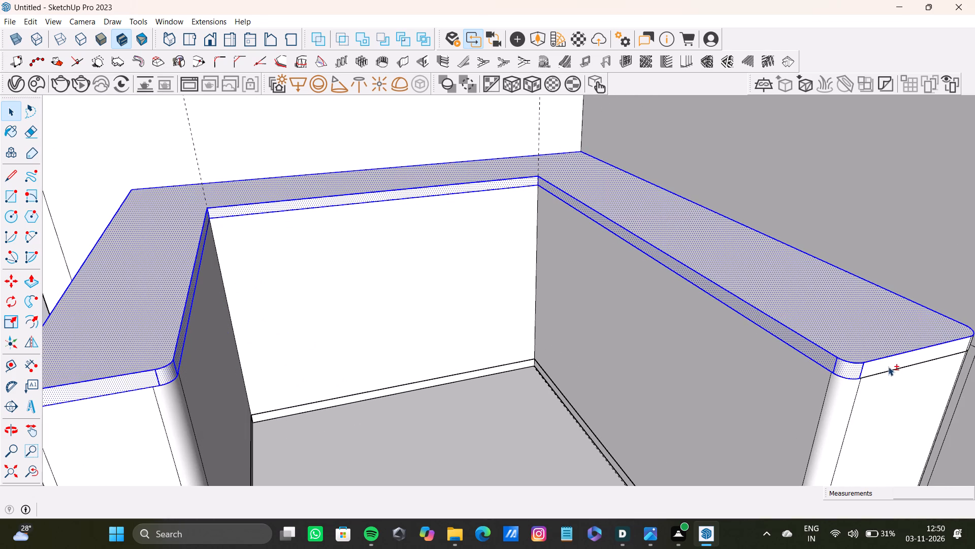
pyautogui.keyDown('shift'); pyautogui.doubleClick(888, 367); pyautogui.keyUp('shift')
pyautogui.keyDown('shift'); pyautogui.moveTo(893, 359); pyautogui.dragTo(655, 350, button='middle'); pyautogui.keyUp('shift')
pyautogui.scroll(7, 867, 377)
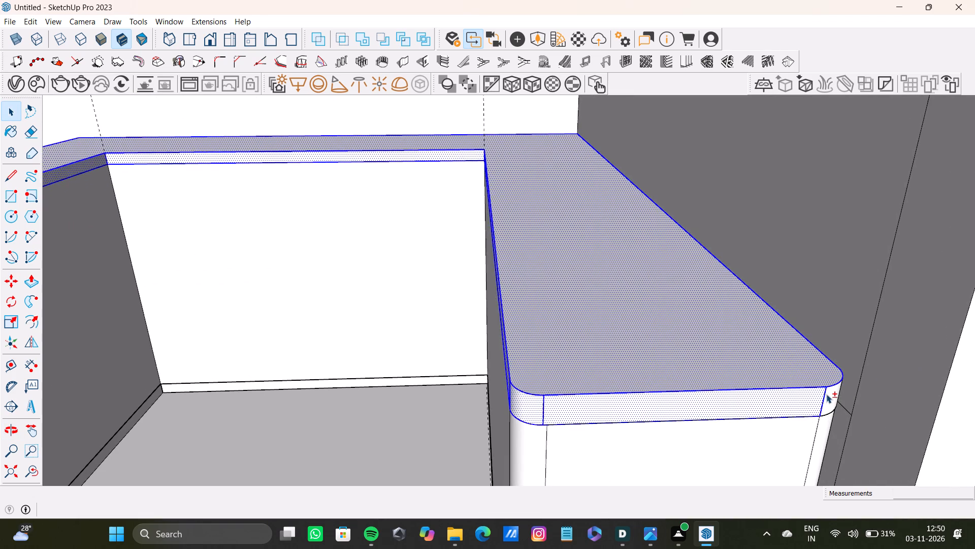
pyautogui.keyDown('shift'); pyautogui.doubleClick(830, 396); pyautogui.keyUp('shift')
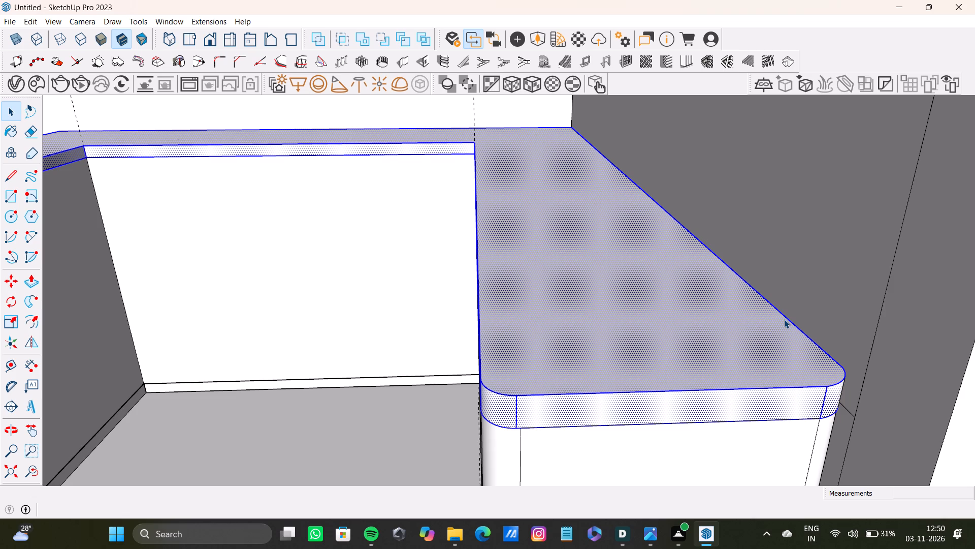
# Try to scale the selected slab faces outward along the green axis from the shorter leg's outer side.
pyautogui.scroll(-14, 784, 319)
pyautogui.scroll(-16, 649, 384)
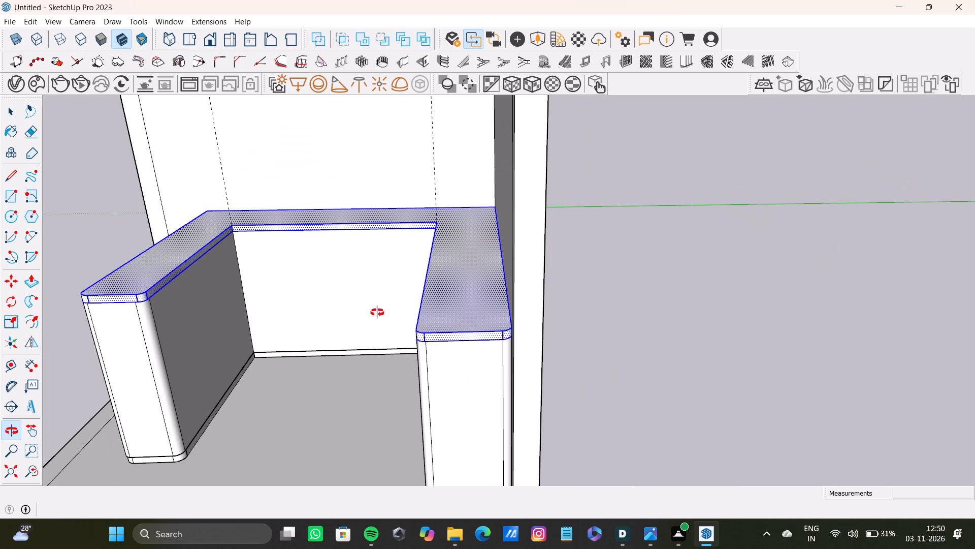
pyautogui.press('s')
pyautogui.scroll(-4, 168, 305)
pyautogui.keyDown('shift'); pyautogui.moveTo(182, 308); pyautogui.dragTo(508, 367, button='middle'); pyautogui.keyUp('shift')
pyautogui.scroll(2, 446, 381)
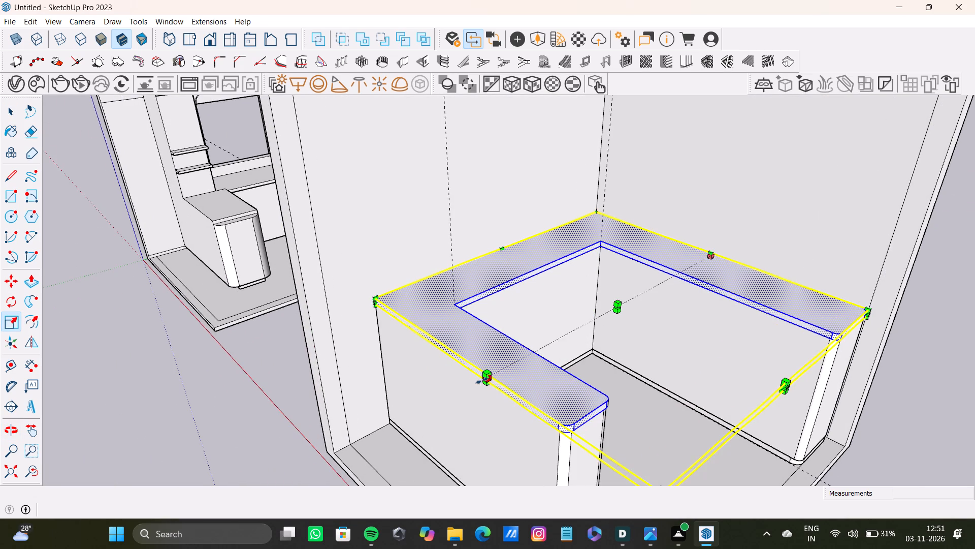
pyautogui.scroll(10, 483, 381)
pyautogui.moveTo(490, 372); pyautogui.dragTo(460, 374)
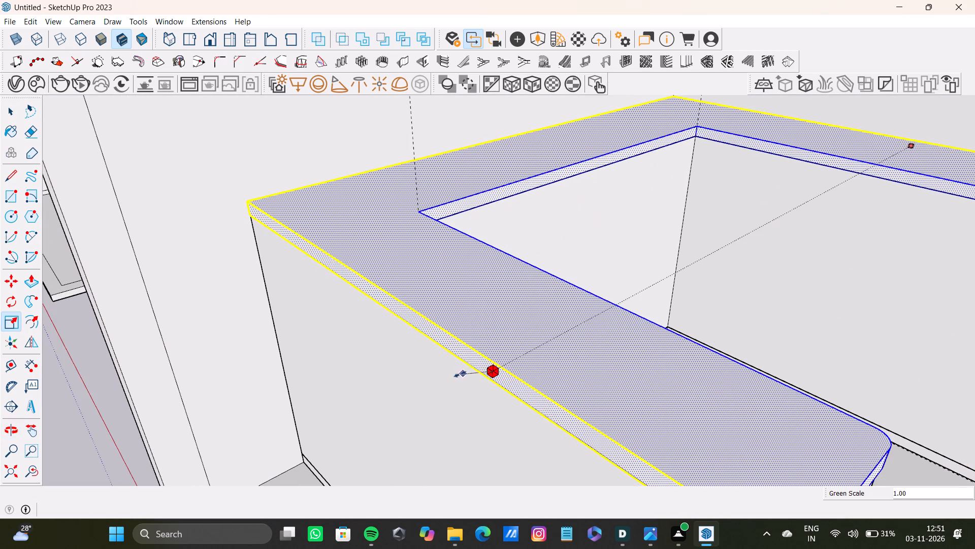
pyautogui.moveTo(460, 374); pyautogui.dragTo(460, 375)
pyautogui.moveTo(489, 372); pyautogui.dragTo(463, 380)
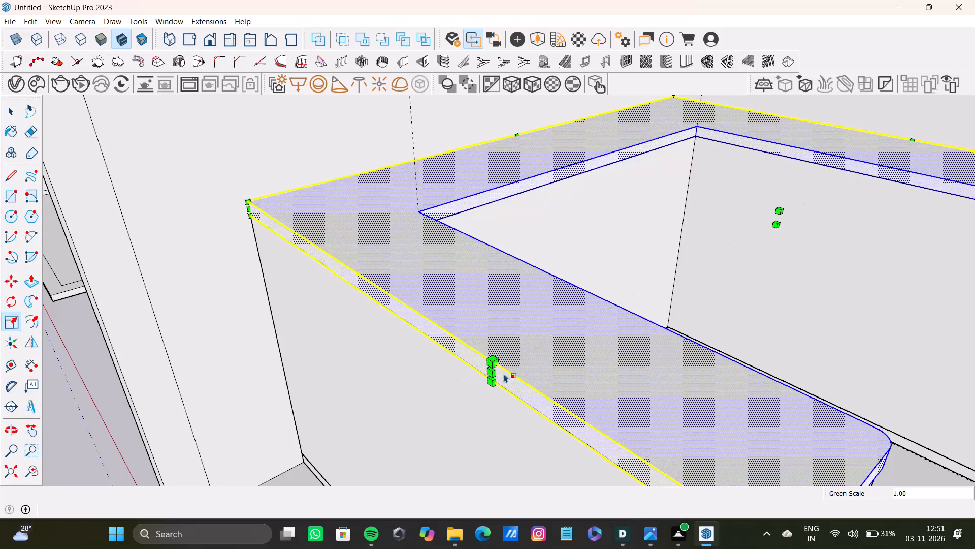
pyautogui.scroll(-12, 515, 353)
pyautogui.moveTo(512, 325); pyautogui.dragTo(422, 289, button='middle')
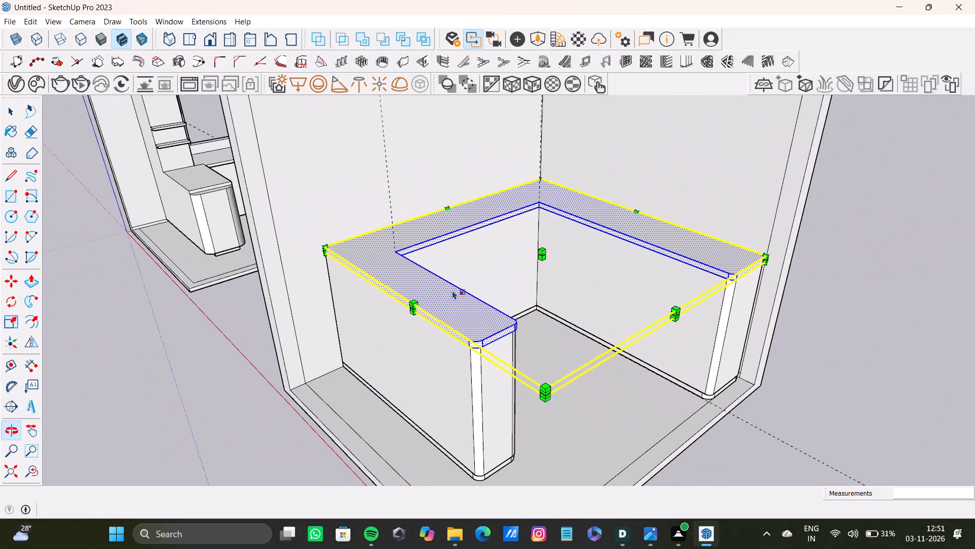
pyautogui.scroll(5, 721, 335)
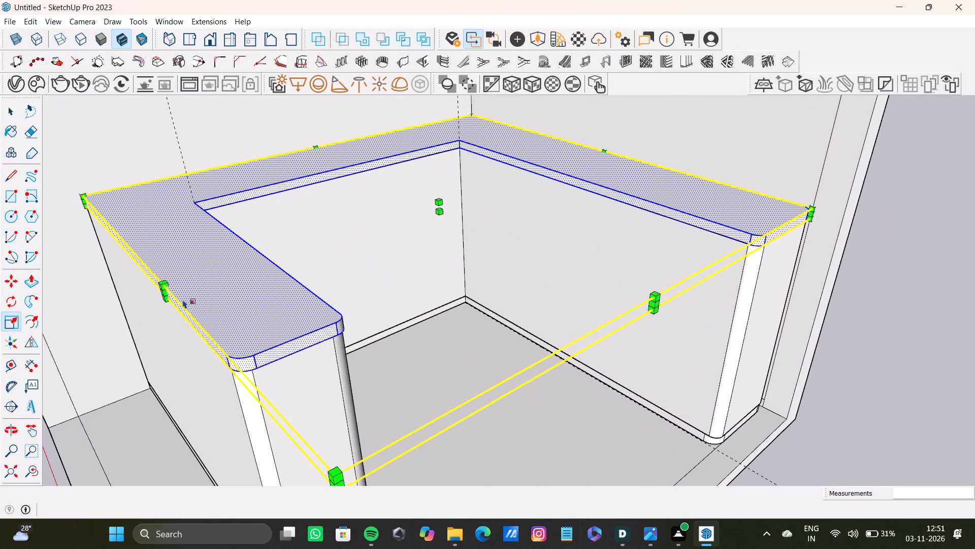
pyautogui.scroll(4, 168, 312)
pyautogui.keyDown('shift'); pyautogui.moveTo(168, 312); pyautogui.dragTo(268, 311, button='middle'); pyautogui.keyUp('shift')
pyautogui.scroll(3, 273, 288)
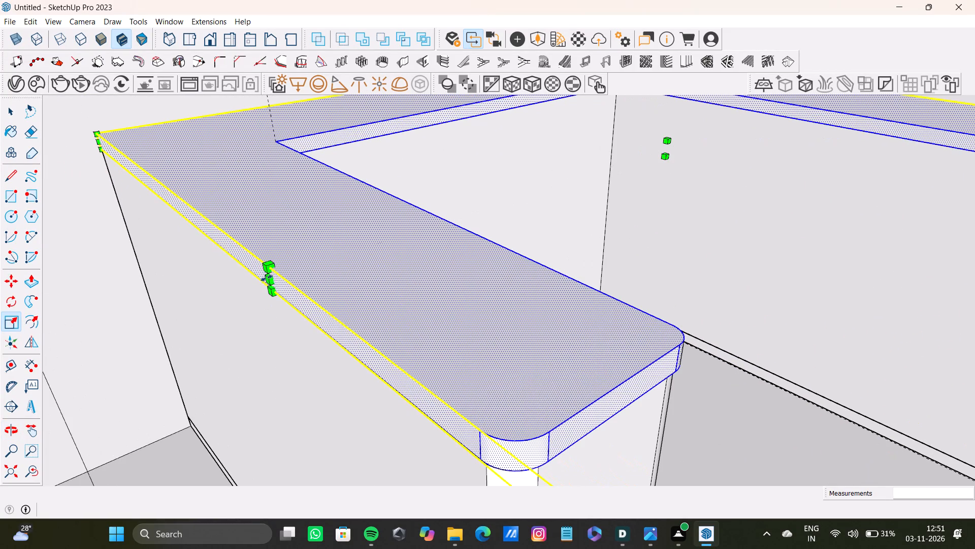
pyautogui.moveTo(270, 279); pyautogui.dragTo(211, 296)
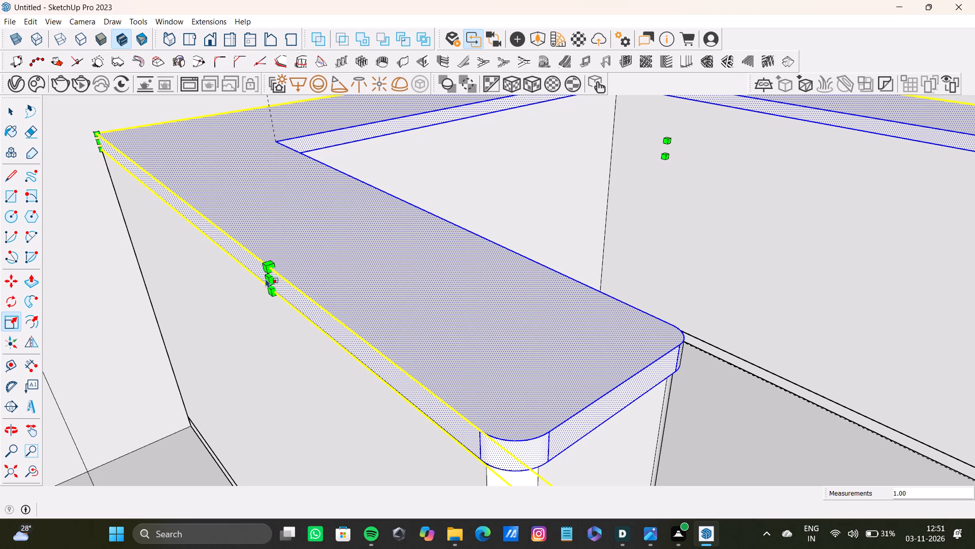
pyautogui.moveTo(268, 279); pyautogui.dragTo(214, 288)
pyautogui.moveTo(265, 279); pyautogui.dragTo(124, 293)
# Scale the selected slab along the red axis by 1.01 so its leg ends extend slightly forward.
pyautogui.scroll(-9, 441, 348)
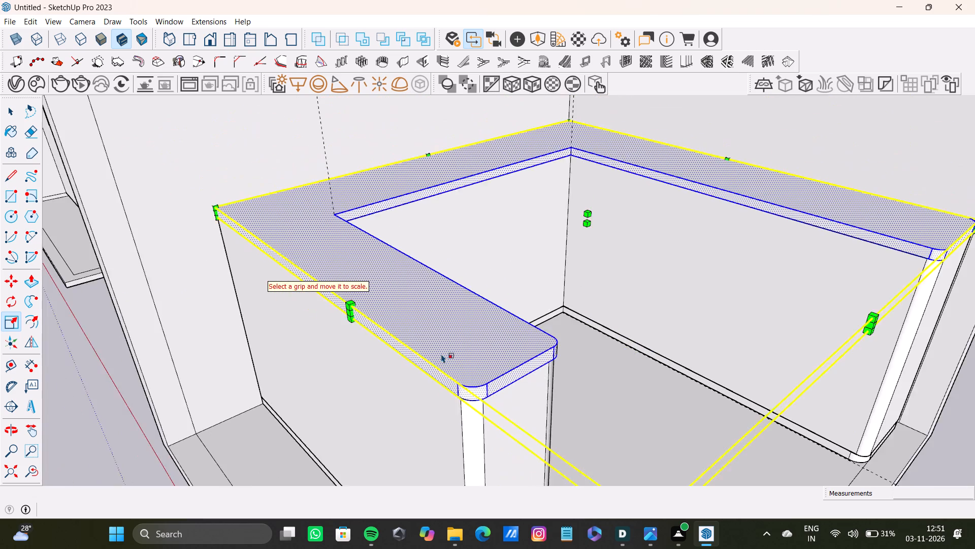
pyautogui.scroll(-3, 441, 354)
pyautogui.keyDown('shift'); pyautogui.moveTo(444, 357); pyautogui.dragTo(424, 329, button='middle'); pyautogui.keyUp('shift')
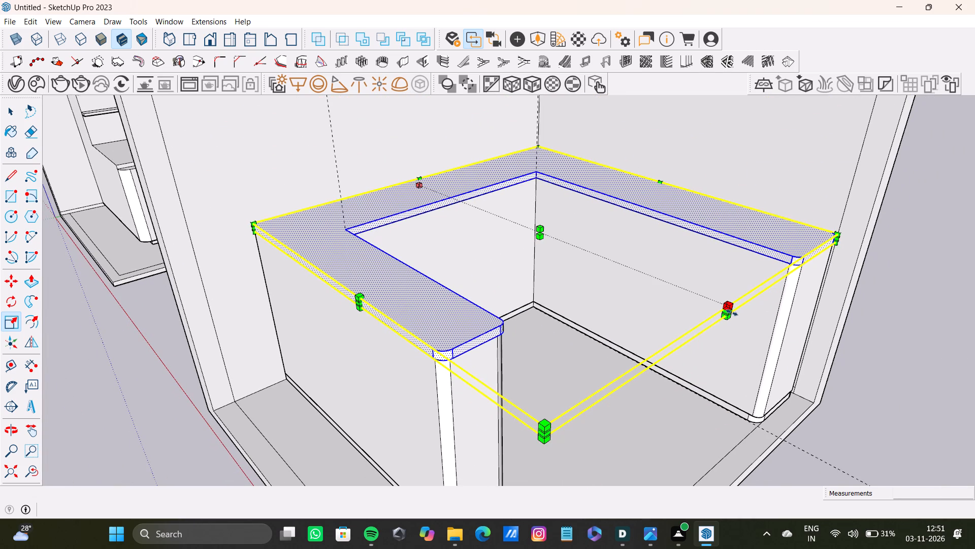
pyautogui.moveTo(732, 313); pyautogui.dragTo(753, 324)
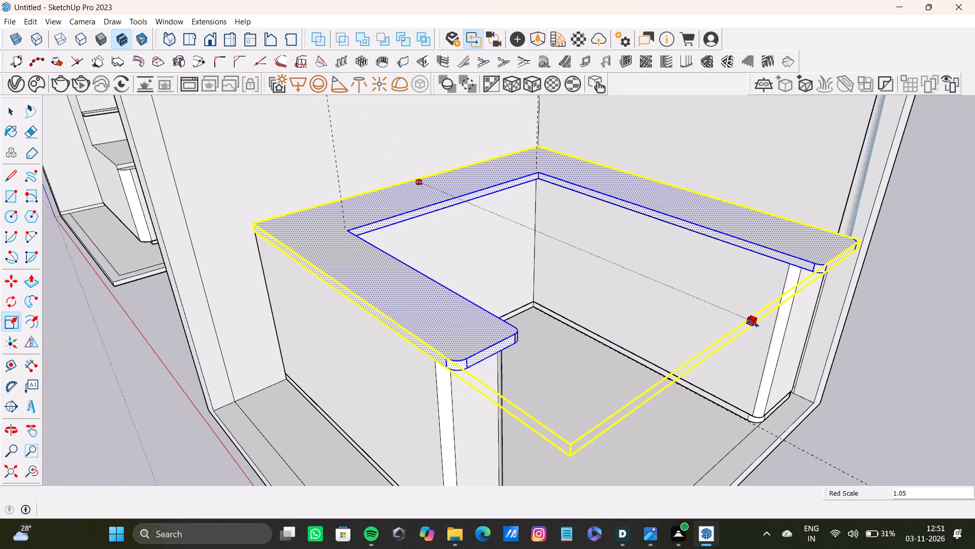
pyautogui.moveTo(753, 324); pyautogui.dragTo(729, 317)
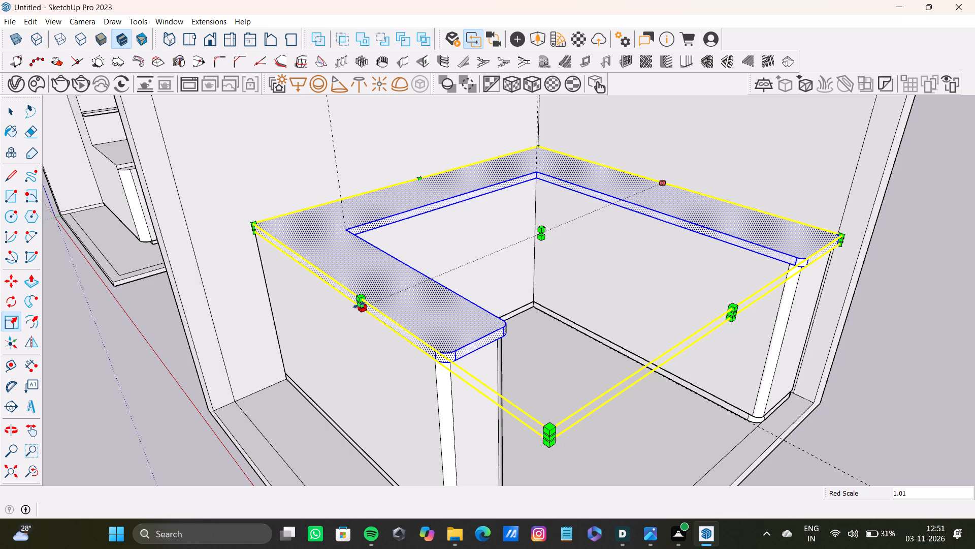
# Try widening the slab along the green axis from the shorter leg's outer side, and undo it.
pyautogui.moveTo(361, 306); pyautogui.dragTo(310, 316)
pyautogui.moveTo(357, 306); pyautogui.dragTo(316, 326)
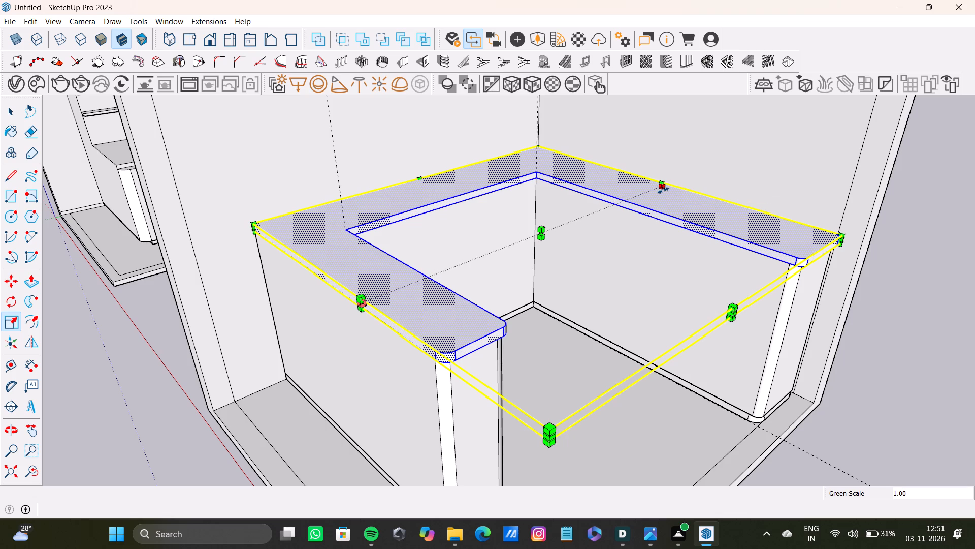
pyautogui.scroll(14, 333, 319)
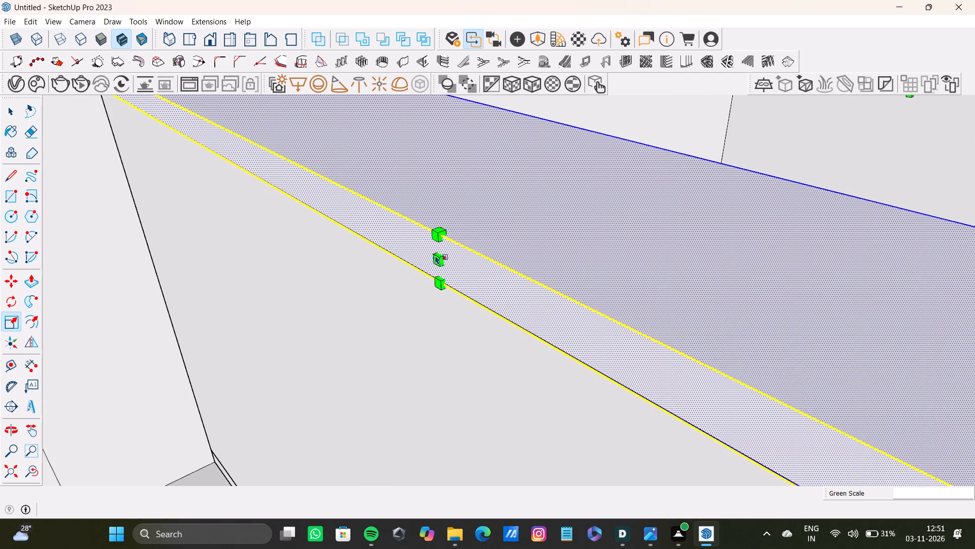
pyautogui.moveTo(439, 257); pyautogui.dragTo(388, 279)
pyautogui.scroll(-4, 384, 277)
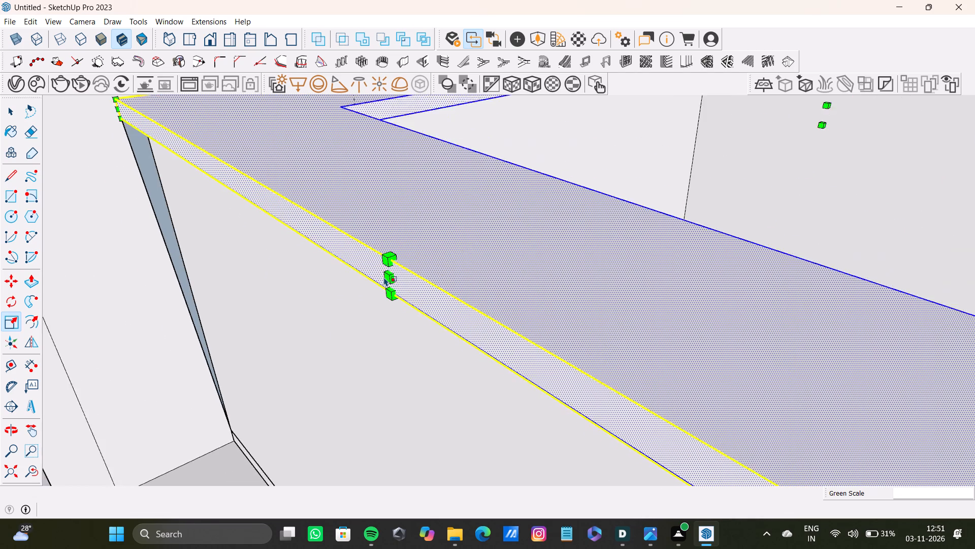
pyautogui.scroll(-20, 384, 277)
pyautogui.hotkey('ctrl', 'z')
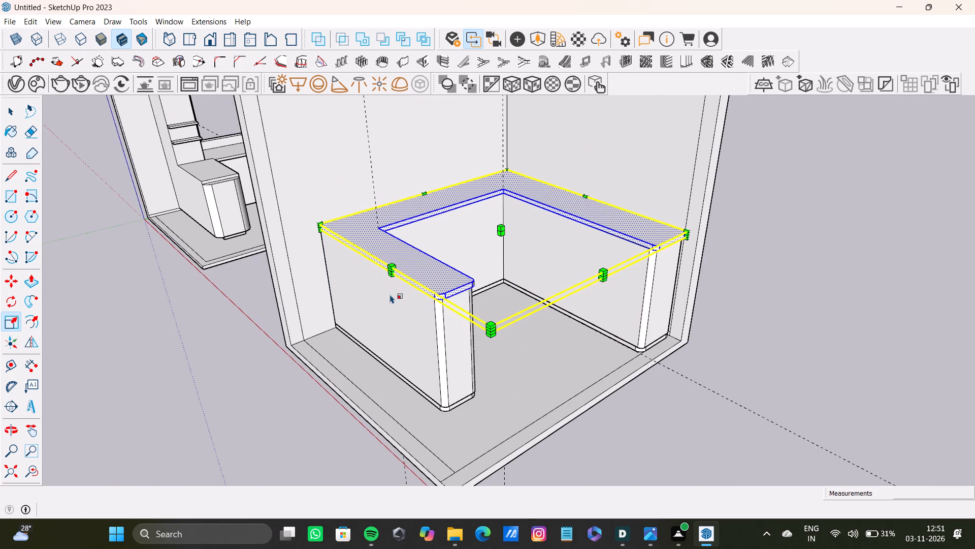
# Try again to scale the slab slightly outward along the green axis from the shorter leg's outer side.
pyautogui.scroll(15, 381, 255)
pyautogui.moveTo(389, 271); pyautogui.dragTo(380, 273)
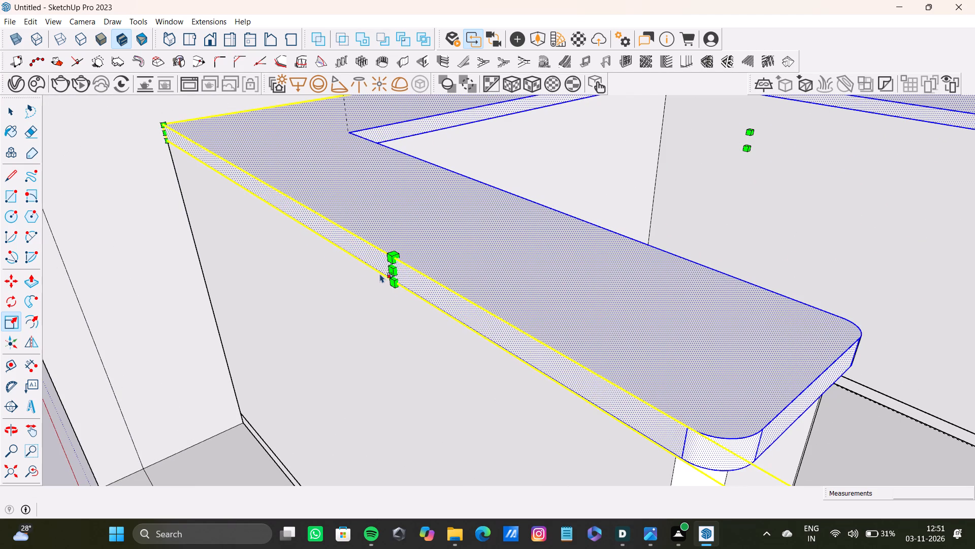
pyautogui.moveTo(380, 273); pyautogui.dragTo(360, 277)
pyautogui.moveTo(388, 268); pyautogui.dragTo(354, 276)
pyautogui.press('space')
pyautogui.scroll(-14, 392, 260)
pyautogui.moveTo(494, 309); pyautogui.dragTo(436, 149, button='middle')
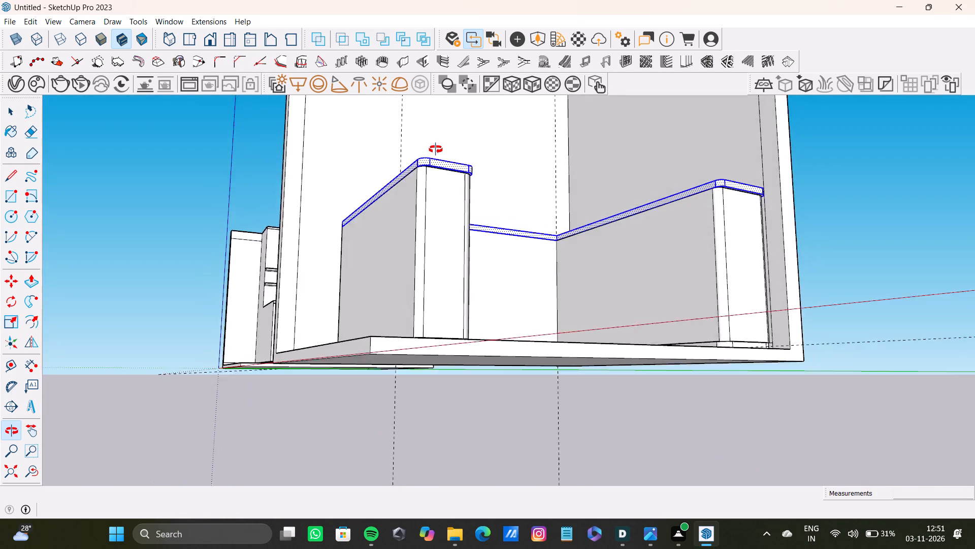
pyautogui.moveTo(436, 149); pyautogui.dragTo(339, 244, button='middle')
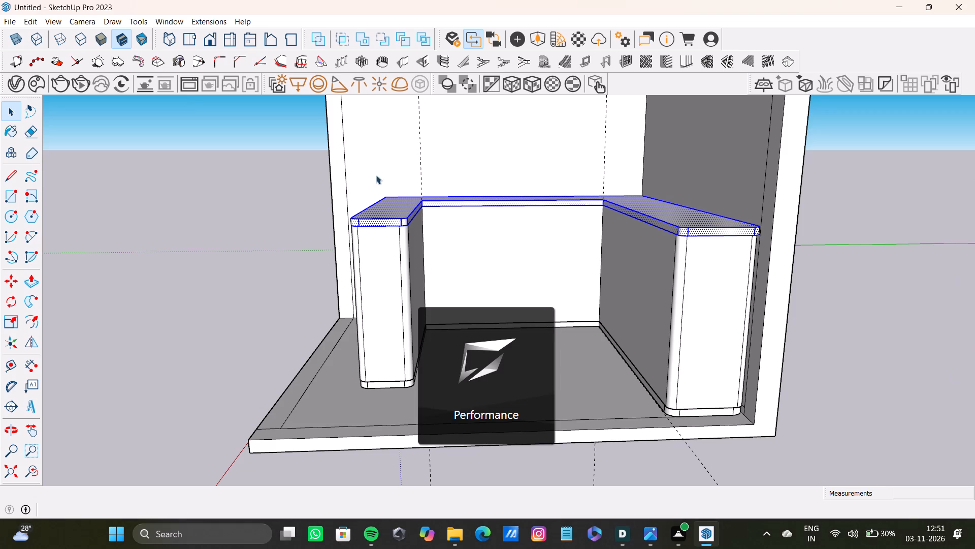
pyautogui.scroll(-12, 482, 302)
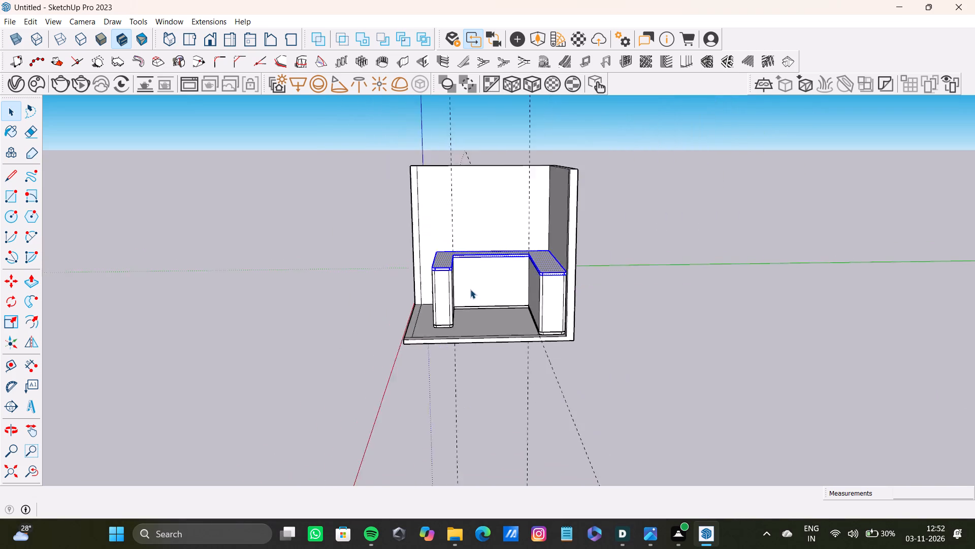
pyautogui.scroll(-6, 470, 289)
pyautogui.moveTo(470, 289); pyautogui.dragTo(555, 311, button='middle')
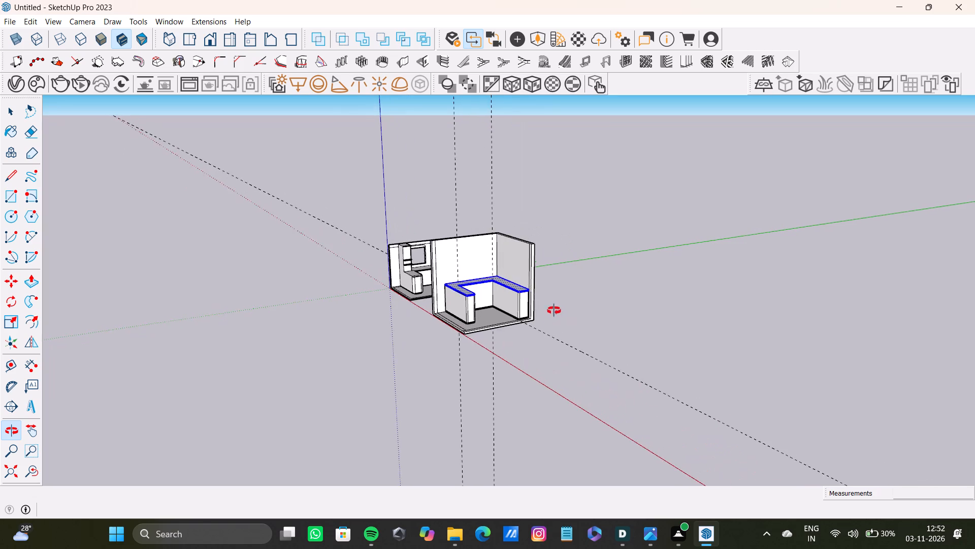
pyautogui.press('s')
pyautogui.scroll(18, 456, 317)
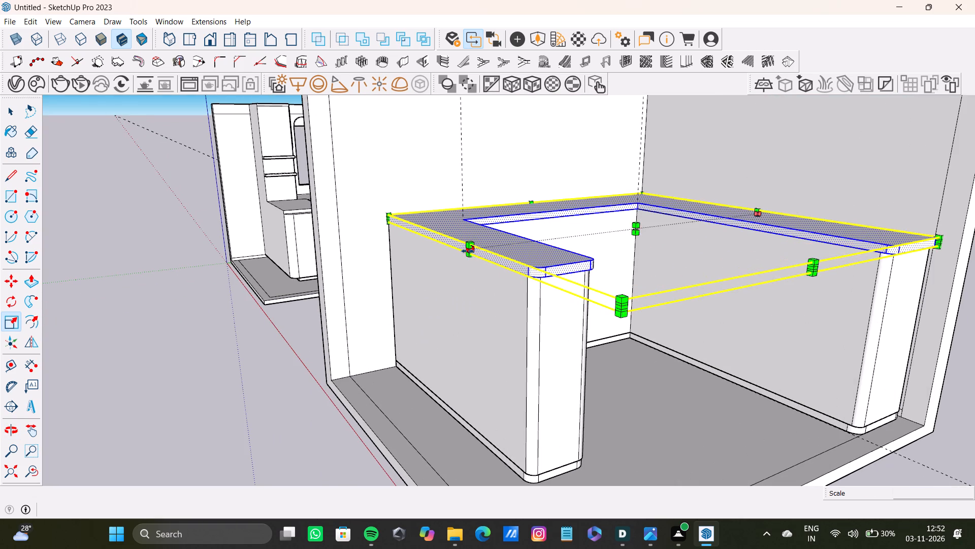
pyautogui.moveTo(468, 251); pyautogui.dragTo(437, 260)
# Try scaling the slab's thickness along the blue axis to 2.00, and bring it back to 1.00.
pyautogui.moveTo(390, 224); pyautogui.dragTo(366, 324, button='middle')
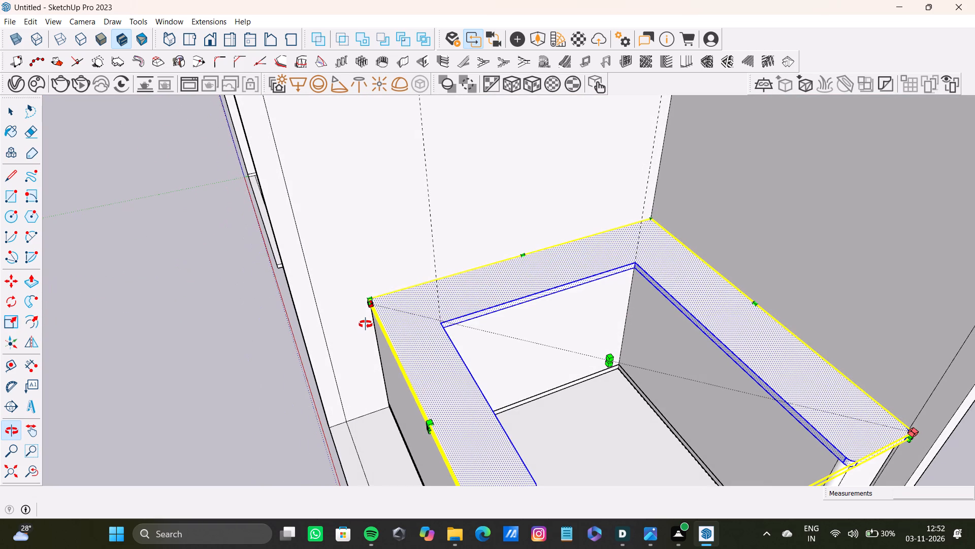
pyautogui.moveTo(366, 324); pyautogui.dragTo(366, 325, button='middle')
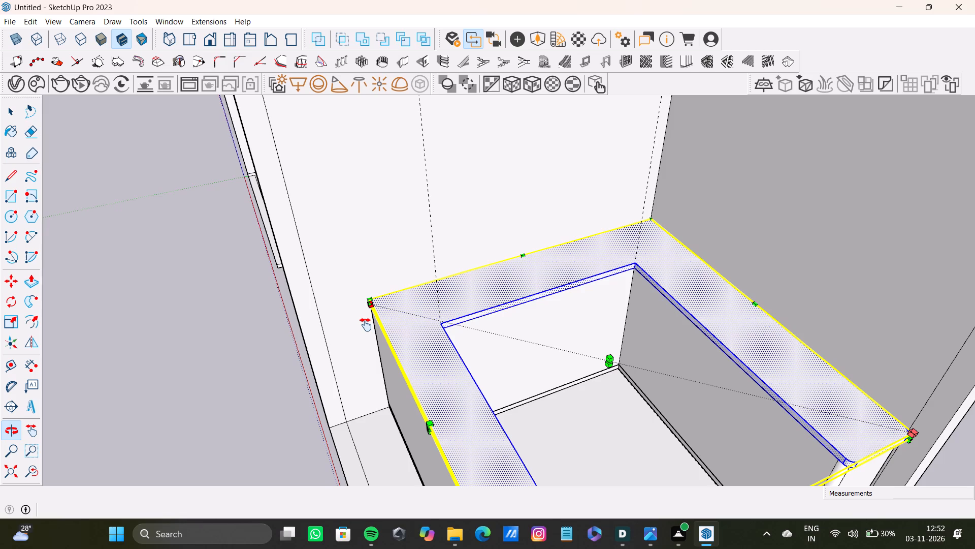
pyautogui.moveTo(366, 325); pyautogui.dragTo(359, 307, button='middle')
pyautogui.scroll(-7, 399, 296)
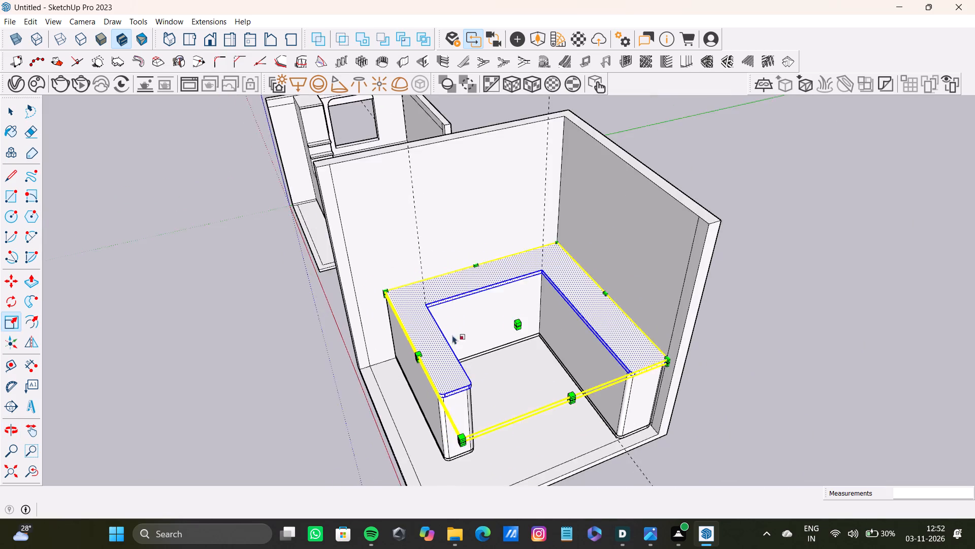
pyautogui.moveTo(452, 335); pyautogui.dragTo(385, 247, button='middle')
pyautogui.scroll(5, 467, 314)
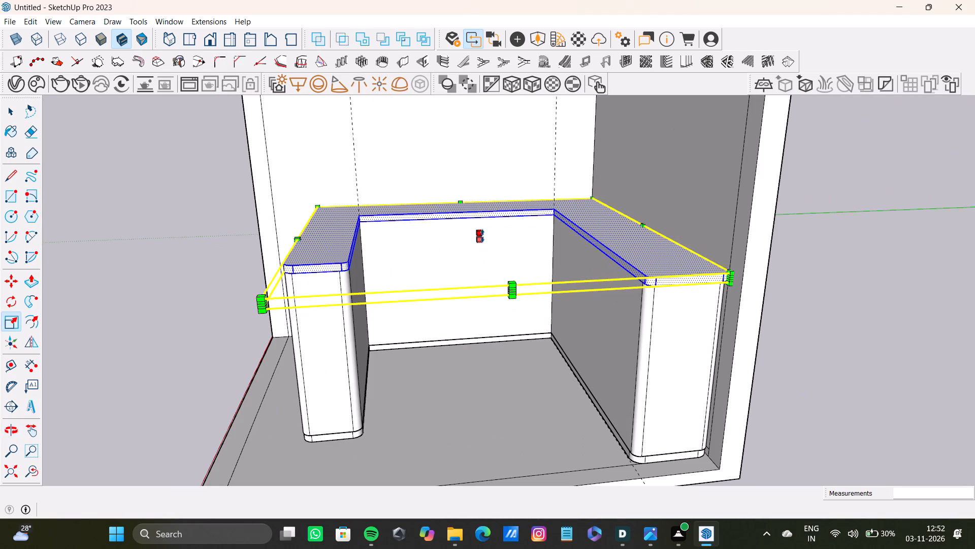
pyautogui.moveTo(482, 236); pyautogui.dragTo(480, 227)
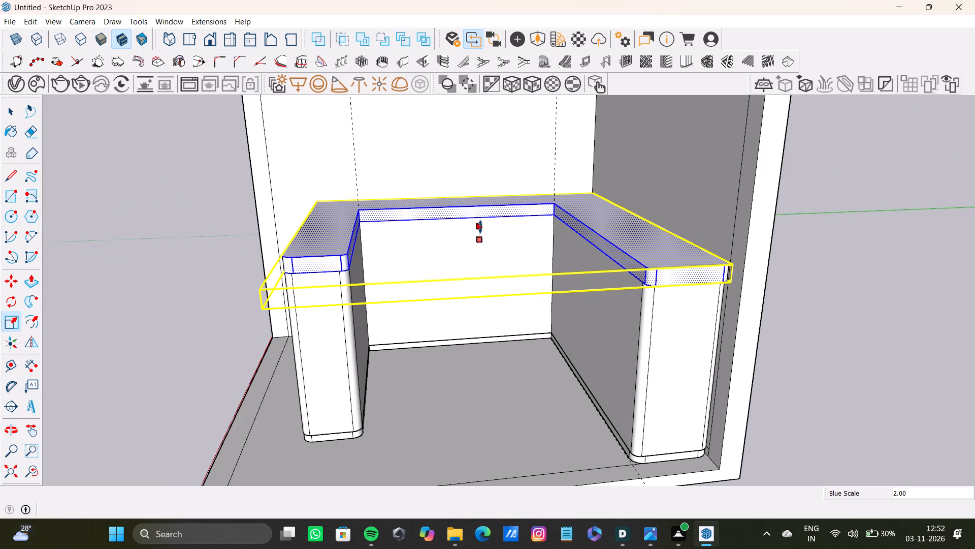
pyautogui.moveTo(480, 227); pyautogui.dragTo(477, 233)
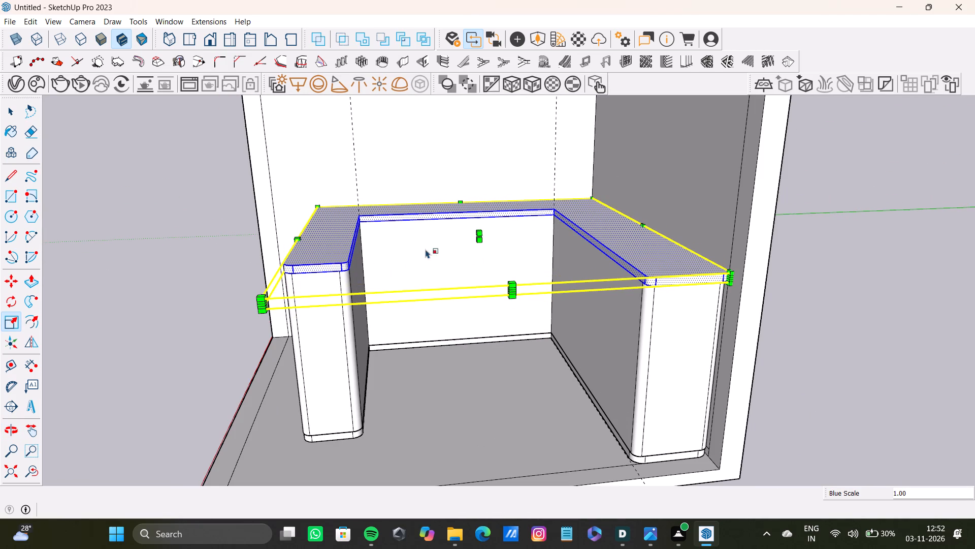
# Scale the slab uniformly by about 1.09 from the shorter leg's front outer corner, anchored at the opposite back corner.
pyautogui.moveTo(359, 267); pyautogui.dragTo(302, 279, button='middle')
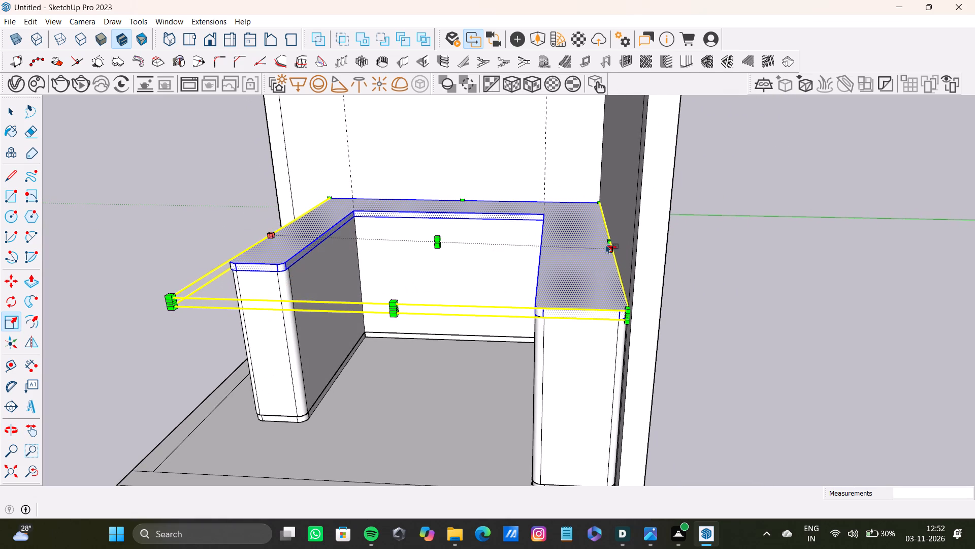
pyautogui.moveTo(280, 273); pyautogui.dragTo(341, 272, button='middle')
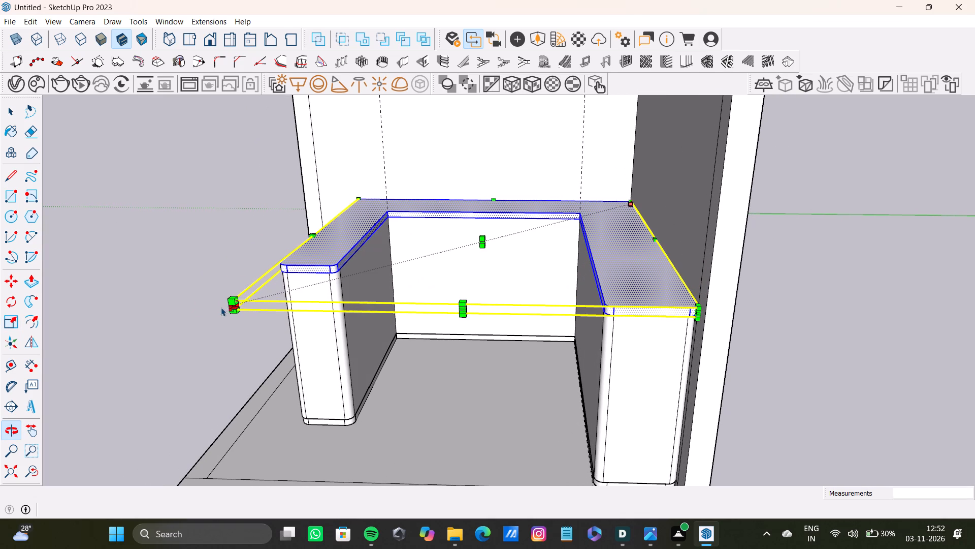
pyautogui.moveTo(230, 311); pyautogui.dragTo(216, 315)
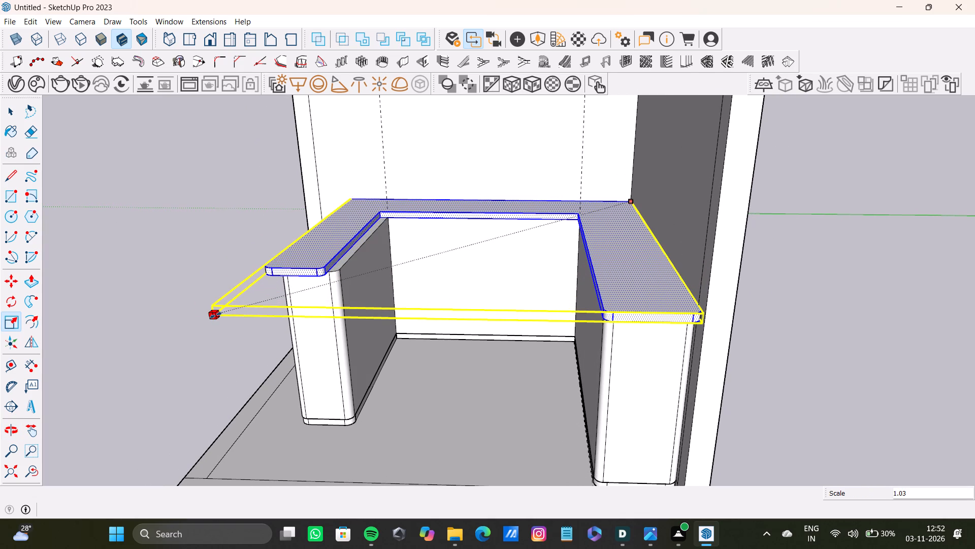
pyautogui.moveTo(216, 315); pyautogui.dragTo(171, 327)
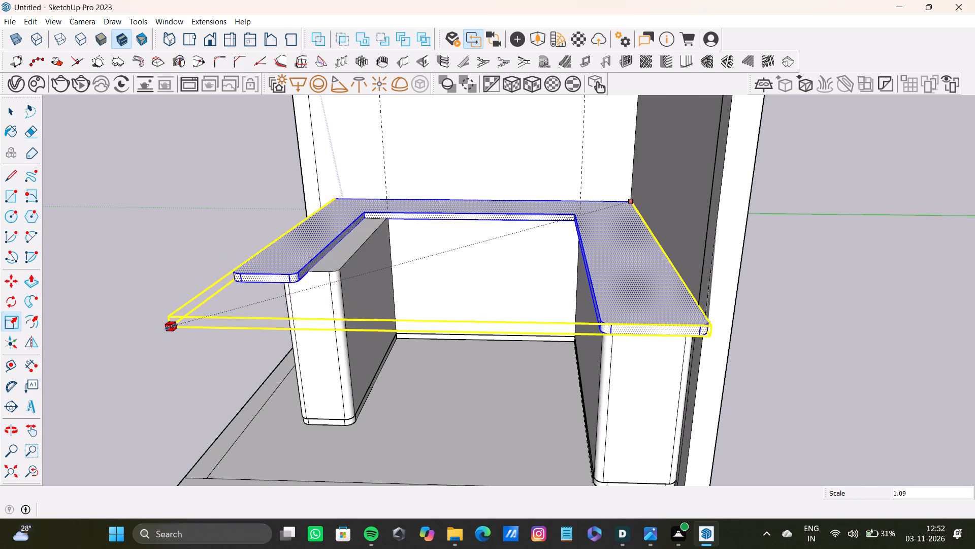
pyautogui.moveTo(171, 327); pyautogui.dragTo(169, 327)
pyautogui.scroll(-5, 184, 337)
pyautogui.moveTo(213, 340); pyautogui.dragTo(505, 278, button='middle')
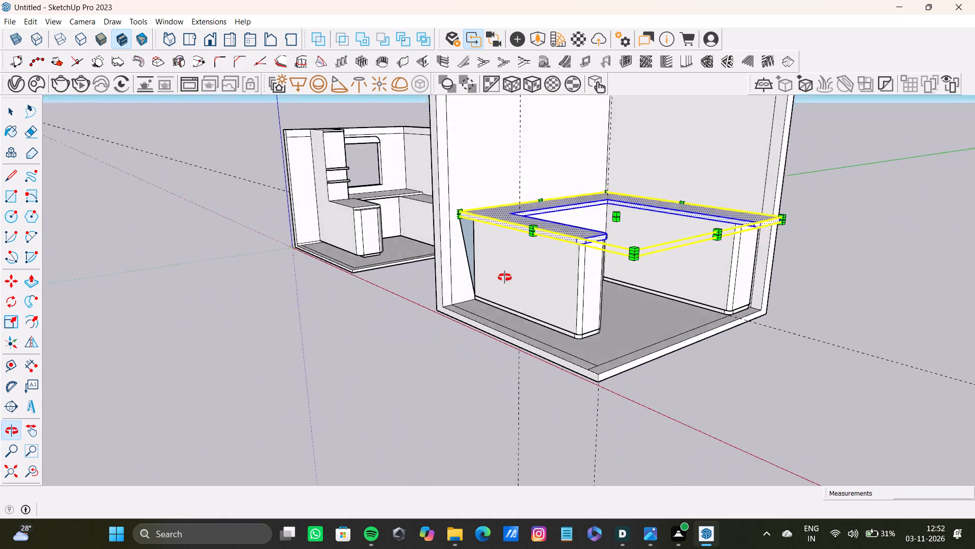
# Undo the uniform scaling of the slab and clear the selection.
pyautogui.moveTo(505, 278); pyautogui.dragTo(459, 273, button='middle')
pyautogui.hotkey('ctrl', 'z')
pyautogui.scroll(4, 534, 251)
pyautogui.scroll(-4, 533, 244)
pyautogui.moveTo(529, 246); pyautogui.dragTo(533, 248, button='middle')
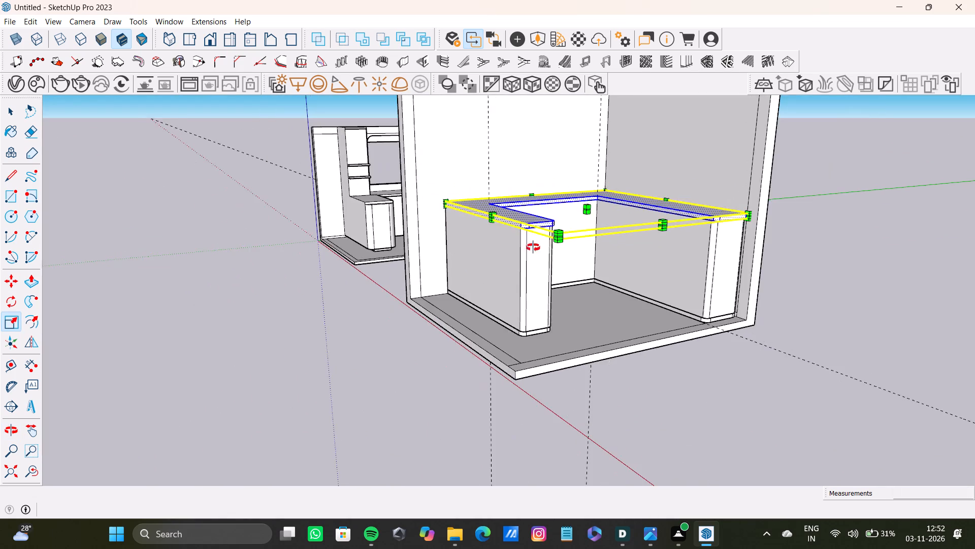
pyautogui.moveTo(533, 248); pyautogui.dragTo(620, 265, button='middle')
pyautogui.press('space')
pyautogui.click(906, 193)
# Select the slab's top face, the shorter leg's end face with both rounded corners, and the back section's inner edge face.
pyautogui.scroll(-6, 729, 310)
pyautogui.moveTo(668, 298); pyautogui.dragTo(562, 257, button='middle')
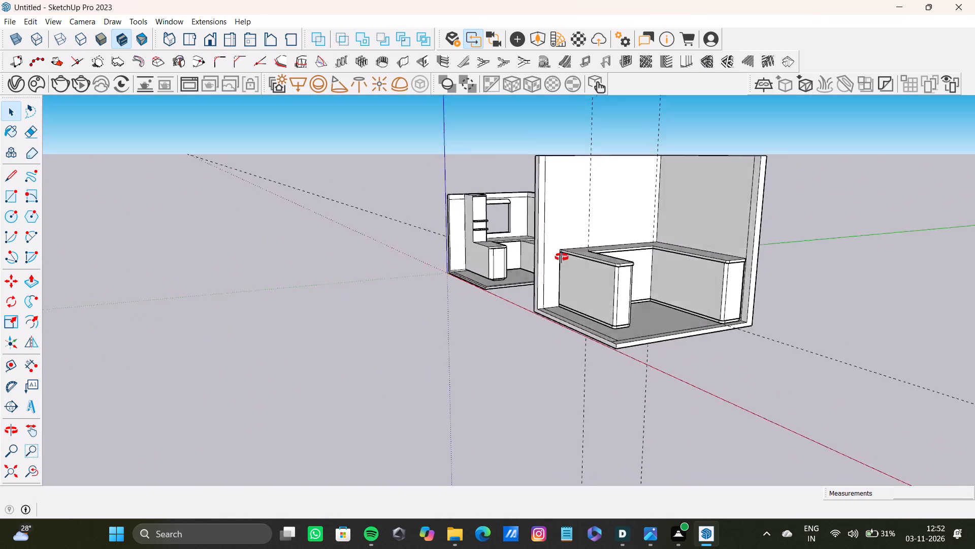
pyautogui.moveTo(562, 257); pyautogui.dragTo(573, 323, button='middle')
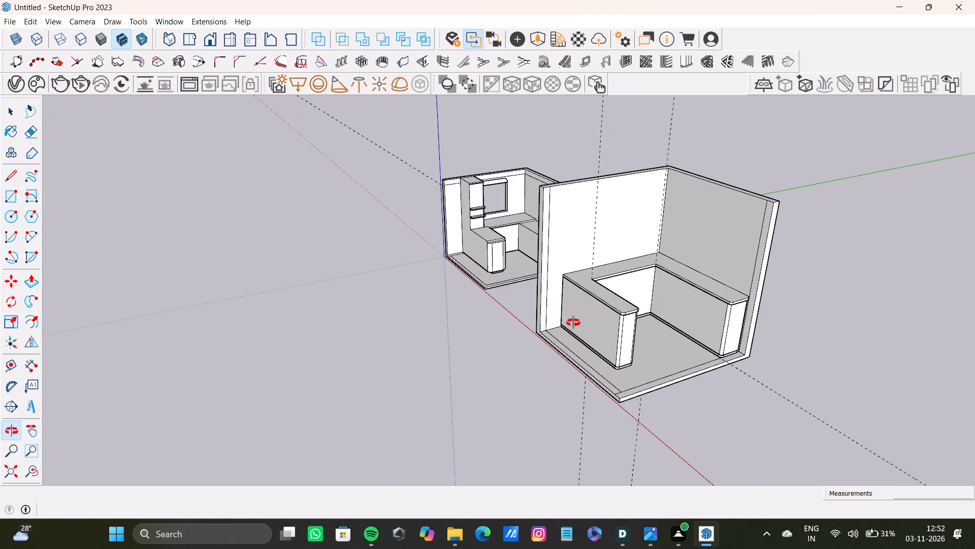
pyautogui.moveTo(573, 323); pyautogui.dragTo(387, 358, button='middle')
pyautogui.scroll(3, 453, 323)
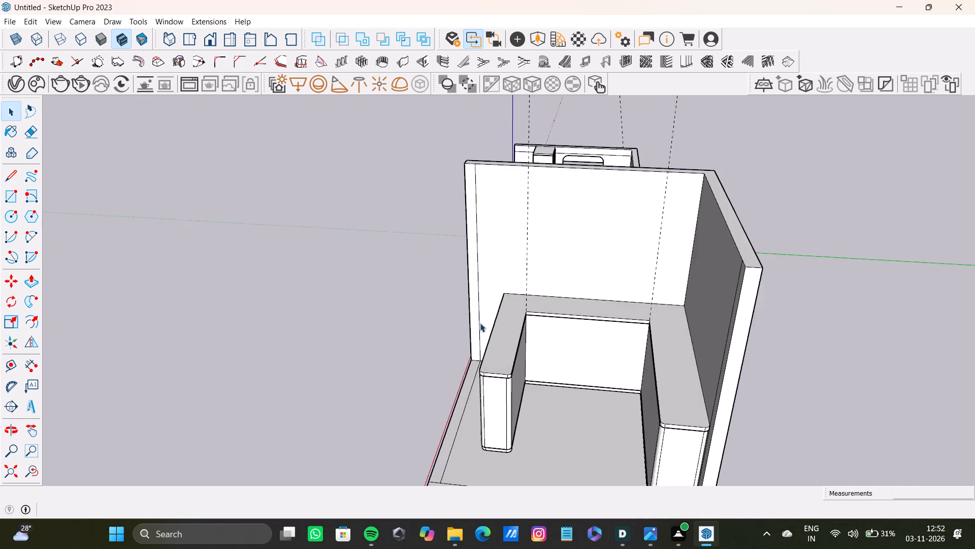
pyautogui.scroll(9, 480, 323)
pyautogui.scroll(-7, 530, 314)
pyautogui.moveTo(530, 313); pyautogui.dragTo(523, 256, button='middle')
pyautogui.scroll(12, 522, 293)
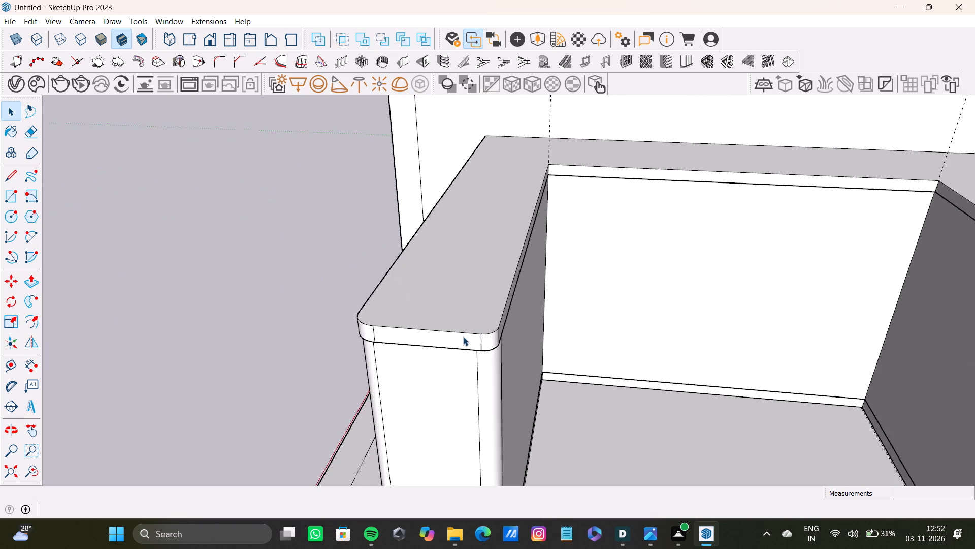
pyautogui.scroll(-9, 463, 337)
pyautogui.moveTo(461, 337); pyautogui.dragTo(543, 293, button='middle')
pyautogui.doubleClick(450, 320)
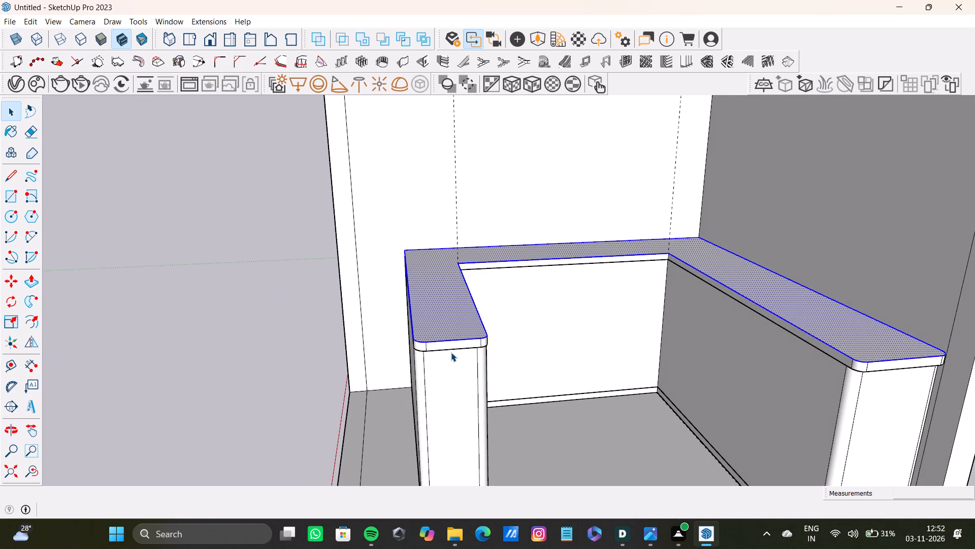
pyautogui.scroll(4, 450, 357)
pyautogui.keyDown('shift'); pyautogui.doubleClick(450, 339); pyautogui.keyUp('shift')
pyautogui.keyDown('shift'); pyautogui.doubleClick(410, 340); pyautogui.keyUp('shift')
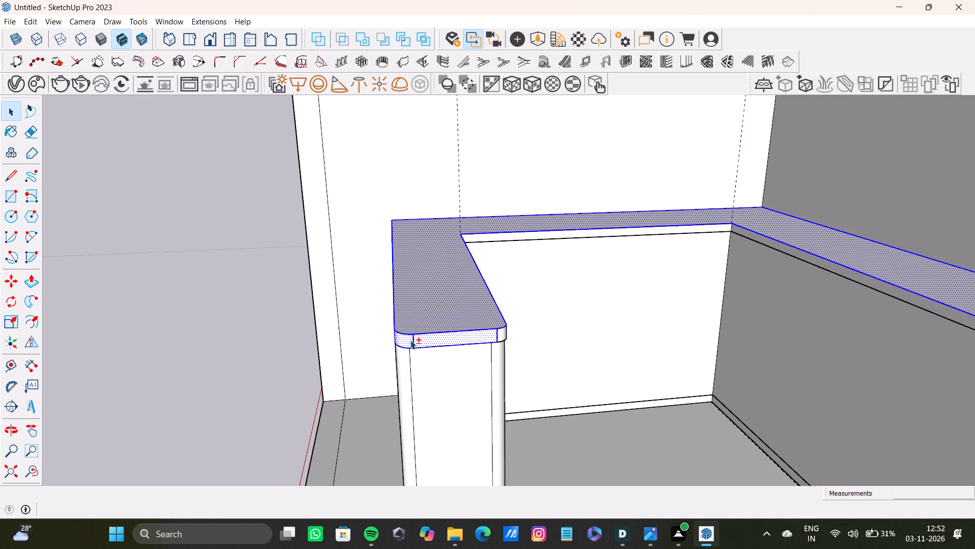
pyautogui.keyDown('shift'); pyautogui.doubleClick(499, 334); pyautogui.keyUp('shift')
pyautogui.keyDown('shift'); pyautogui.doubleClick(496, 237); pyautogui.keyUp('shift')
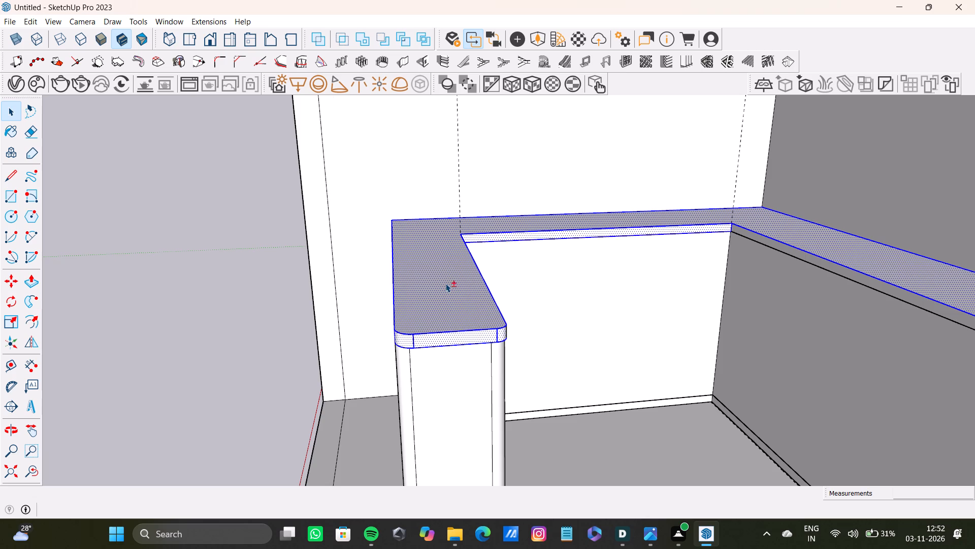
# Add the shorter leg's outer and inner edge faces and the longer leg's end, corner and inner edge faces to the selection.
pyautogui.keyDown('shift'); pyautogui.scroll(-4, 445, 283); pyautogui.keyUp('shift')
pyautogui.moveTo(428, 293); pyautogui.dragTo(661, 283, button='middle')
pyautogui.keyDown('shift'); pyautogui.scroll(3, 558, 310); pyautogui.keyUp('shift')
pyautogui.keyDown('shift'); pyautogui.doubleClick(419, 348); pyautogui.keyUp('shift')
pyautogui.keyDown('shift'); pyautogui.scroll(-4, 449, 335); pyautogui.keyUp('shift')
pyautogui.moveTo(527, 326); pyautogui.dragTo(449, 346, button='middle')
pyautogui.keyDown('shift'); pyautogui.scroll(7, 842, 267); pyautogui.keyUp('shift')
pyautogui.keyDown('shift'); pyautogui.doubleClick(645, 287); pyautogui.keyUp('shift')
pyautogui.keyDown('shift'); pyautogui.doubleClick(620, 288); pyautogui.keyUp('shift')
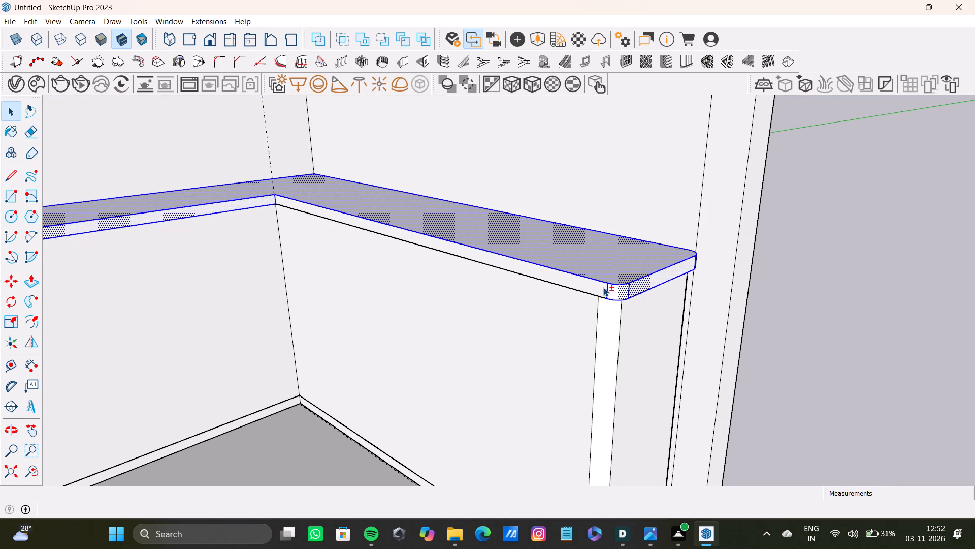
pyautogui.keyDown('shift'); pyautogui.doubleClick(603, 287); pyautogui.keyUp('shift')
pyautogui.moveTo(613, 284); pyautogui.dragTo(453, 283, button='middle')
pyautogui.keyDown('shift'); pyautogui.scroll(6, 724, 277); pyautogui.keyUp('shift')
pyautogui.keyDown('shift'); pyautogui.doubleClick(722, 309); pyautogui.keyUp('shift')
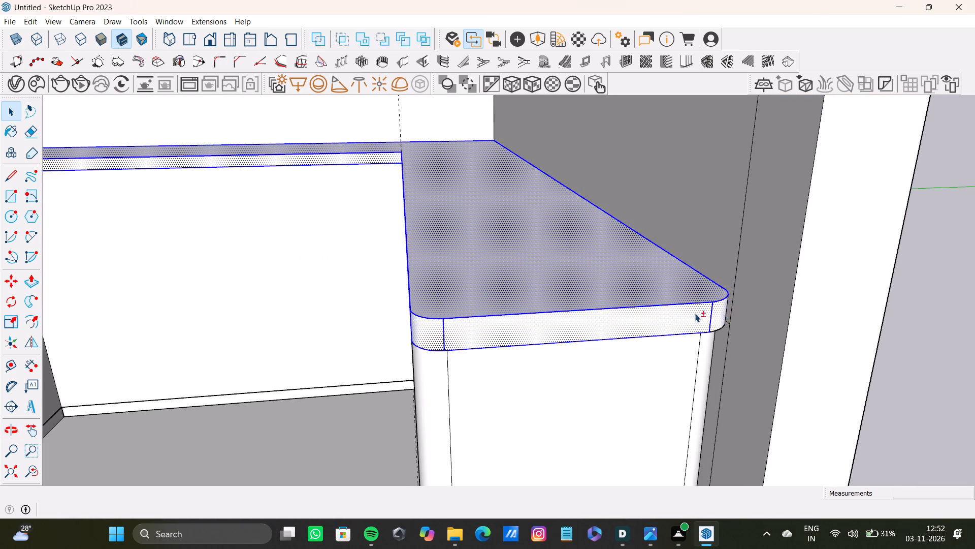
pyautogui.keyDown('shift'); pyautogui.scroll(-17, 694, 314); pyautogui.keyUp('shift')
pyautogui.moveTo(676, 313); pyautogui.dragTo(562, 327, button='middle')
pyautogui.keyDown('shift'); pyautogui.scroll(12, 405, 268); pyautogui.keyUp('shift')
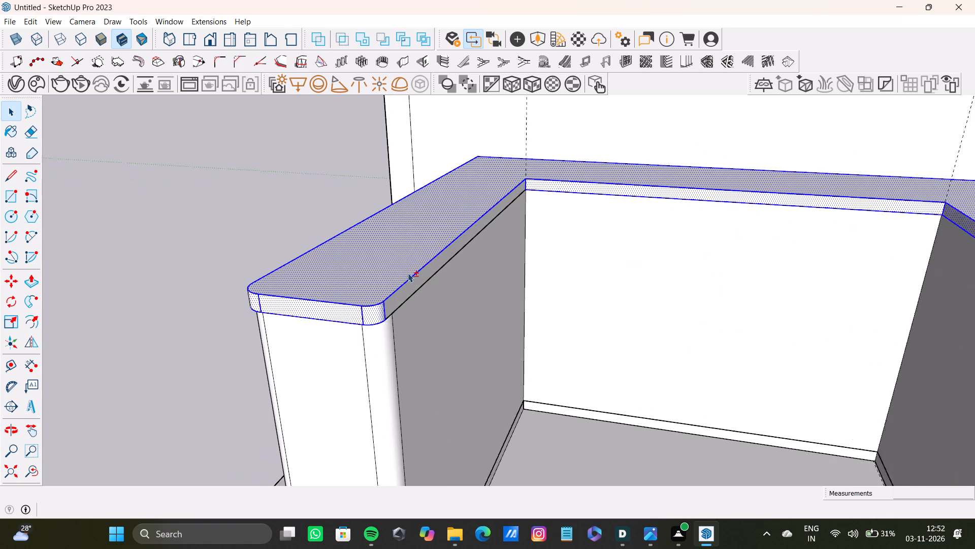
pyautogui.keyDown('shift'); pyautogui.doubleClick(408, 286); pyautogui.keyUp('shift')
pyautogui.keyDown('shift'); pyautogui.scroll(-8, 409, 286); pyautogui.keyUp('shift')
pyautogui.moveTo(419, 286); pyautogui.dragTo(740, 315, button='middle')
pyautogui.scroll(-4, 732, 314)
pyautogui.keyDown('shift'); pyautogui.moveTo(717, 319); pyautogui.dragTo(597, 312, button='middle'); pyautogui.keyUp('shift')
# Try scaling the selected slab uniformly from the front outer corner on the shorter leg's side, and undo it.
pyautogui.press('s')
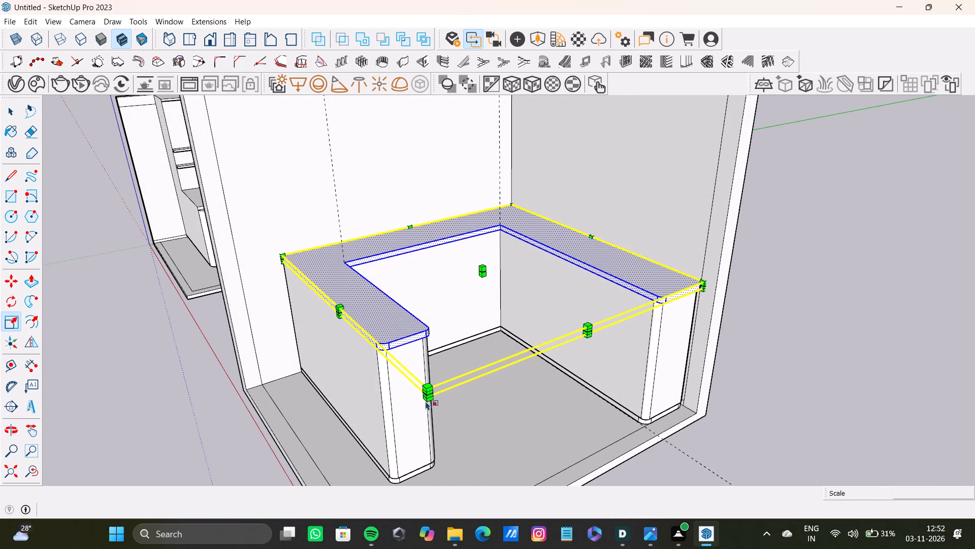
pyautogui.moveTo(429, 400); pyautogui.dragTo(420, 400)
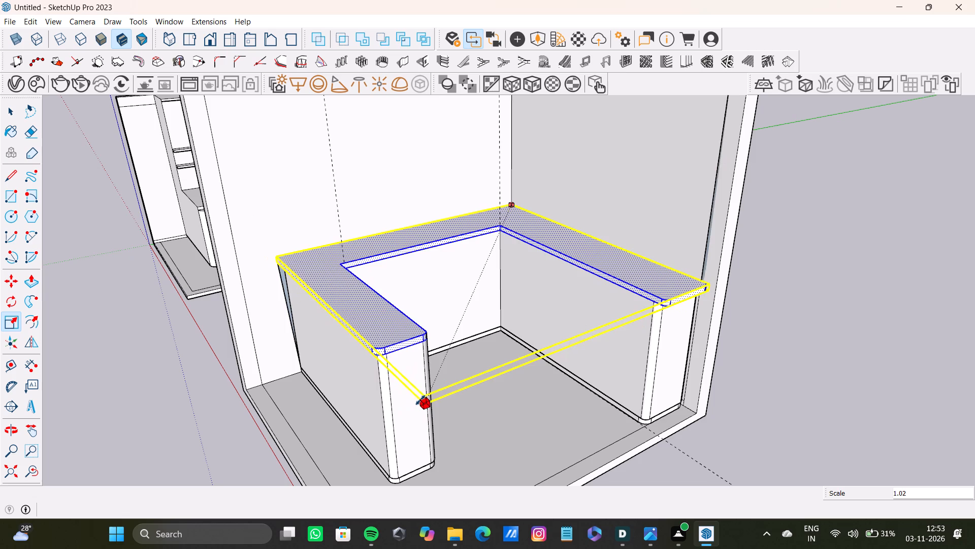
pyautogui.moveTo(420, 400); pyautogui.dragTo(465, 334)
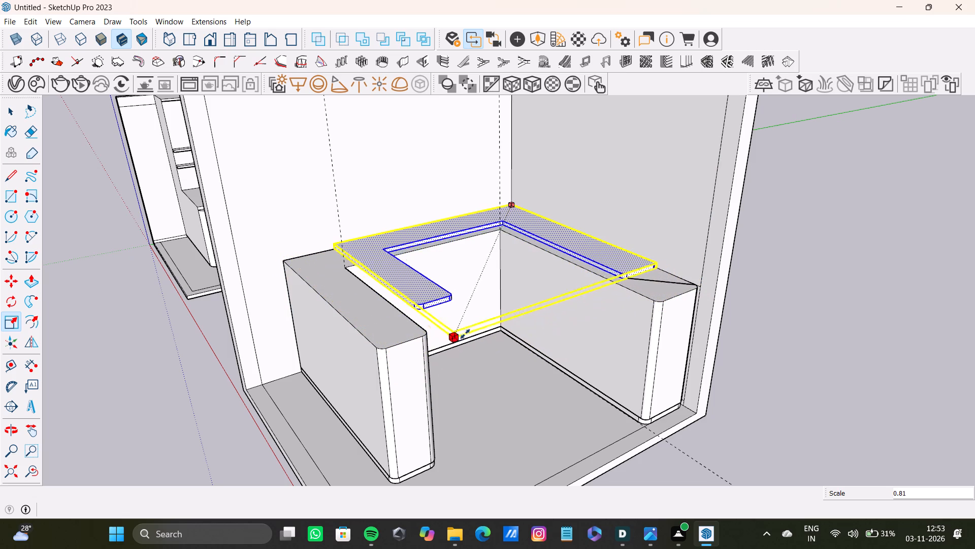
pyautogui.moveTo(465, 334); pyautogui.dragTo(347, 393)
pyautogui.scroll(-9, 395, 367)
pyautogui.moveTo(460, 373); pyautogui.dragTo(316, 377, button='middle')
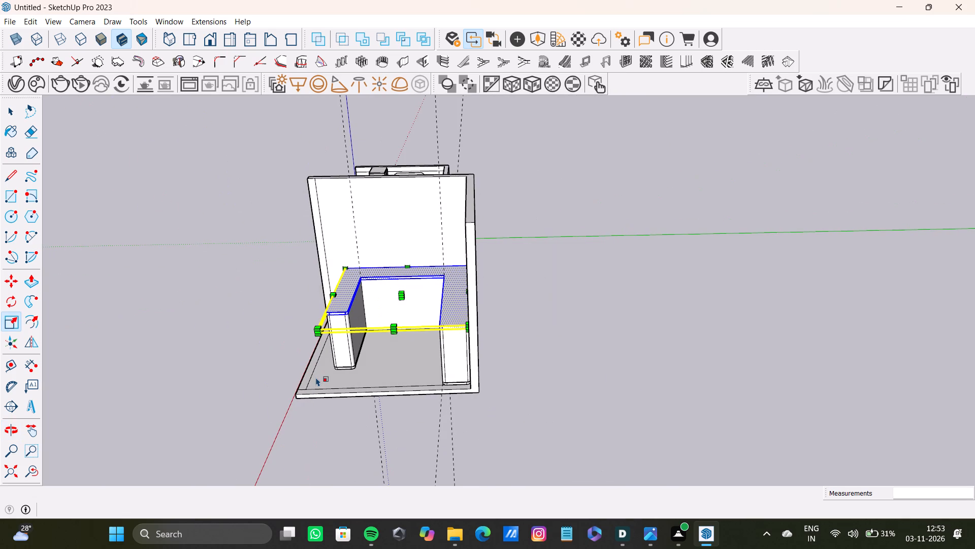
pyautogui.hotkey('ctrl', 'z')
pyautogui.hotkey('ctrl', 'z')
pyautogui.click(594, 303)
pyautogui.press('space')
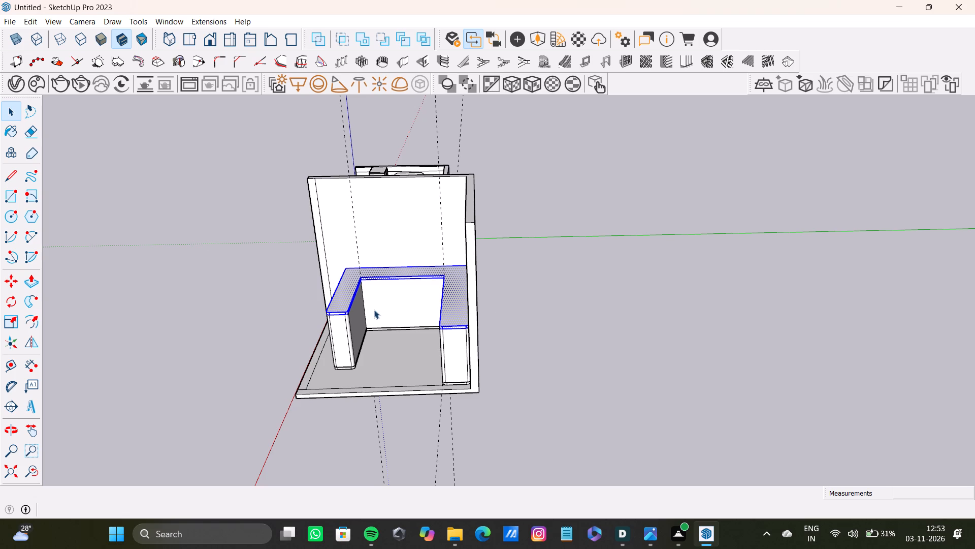
# Examine how the slab's edges line up with the cabinet block beneath it, especially at the shorter leg.
pyautogui.scroll(4, 343, 319)
pyautogui.scroll(-2, 343, 319)
pyautogui.moveTo(342, 319); pyautogui.dragTo(441, 310, button='middle')
pyautogui.scroll(5, 437, 320)
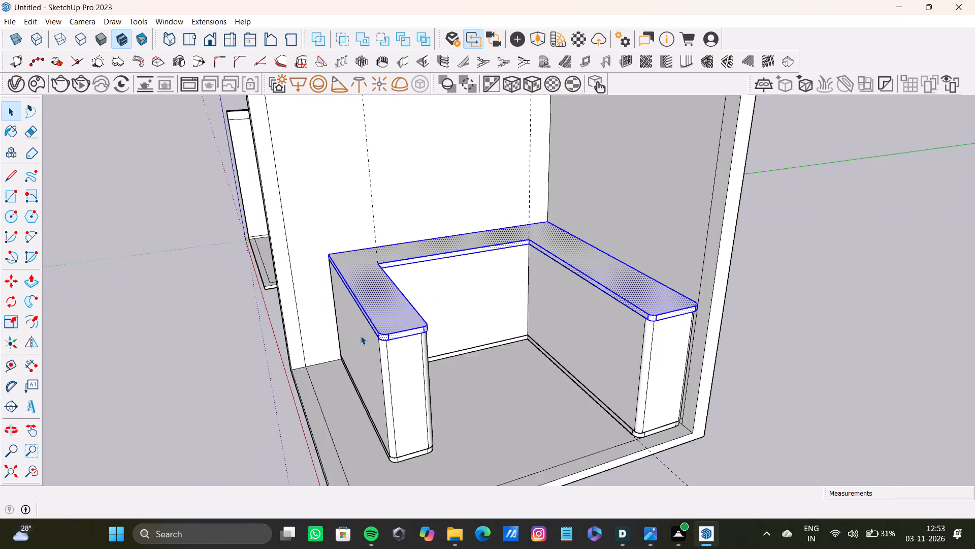
pyautogui.scroll(8, 361, 335)
pyautogui.scroll(-8, 401, 344)
pyautogui.moveTo(401, 344); pyautogui.dragTo(428, 246, button='middle')
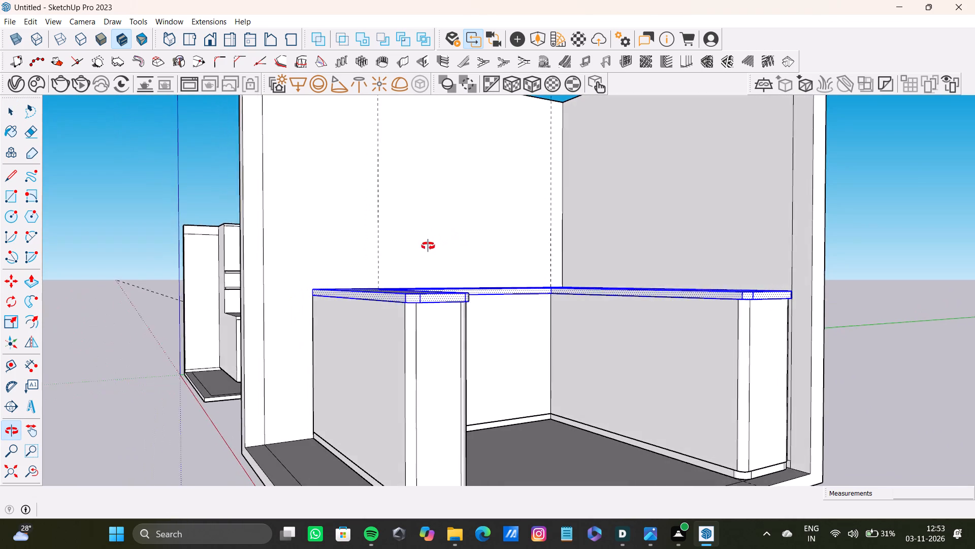
pyautogui.moveTo(428, 246); pyautogui.dragTo(421, 251, button='middle')
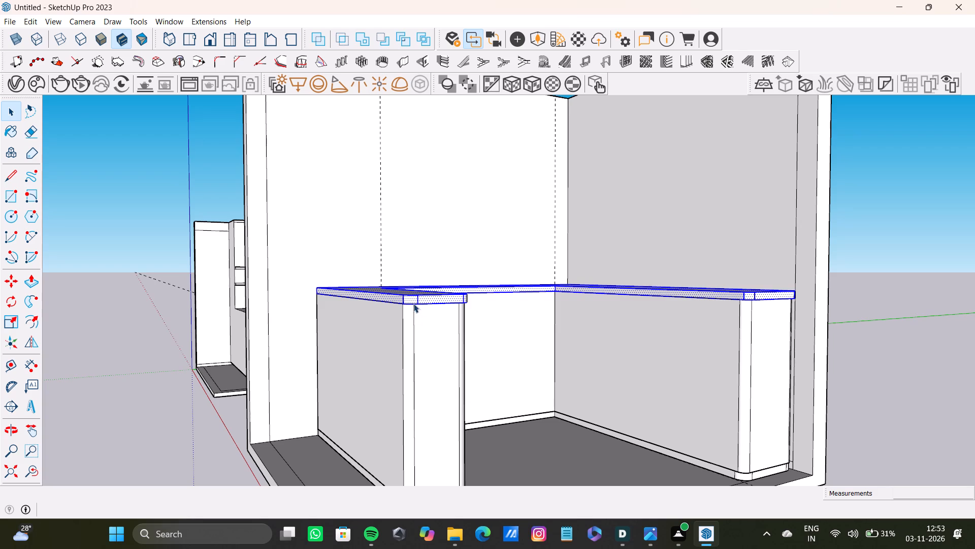
pyautogui.scroll(5, 406, 300)
pyautogui.scroll(-6, 406, 300)
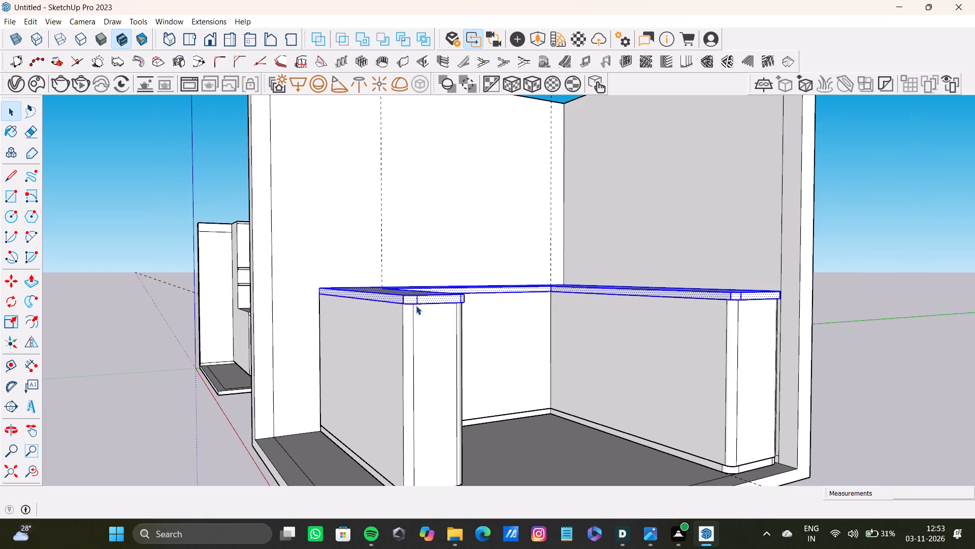
pyautogui.scroll(-4, 416, 306)
pyautogui.keyDown('shift'); pyautogui.moveTo(416, 306); pyautogui.dragTo(407, 302, button='middle'); pyautogui.keyUp('shift')
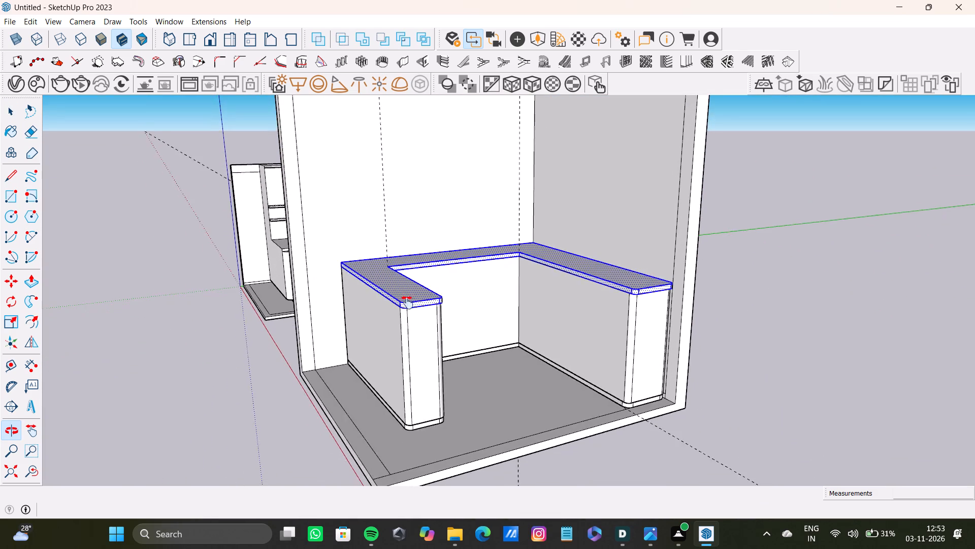
pyautogui.keyDown('shift'); pyautogui.moveTo(407, 302); pyautogui.dragTo(398, 334, button='middle'); pyautogui.keyUp('shift')
# Reselect the slab's top face and its edge faces around the shorter leg, along the back section and inside the longer leg.
pyautogui.scroll(7, 398, 335)
pyautogui.click(402, 328)
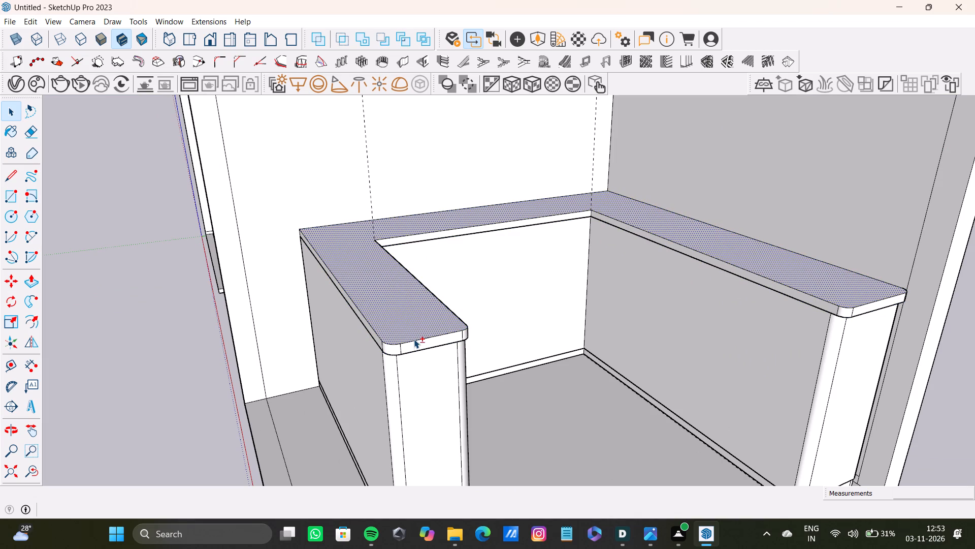
pyautogui.keyDown('shift'); pyautogui.doubleClick(414, 345); pyautogui.keyUp('shift')
pyautogui.keyDown('shift'); pyautogui.doubleClick(393, 351); pyautogui.keyUp('shift')
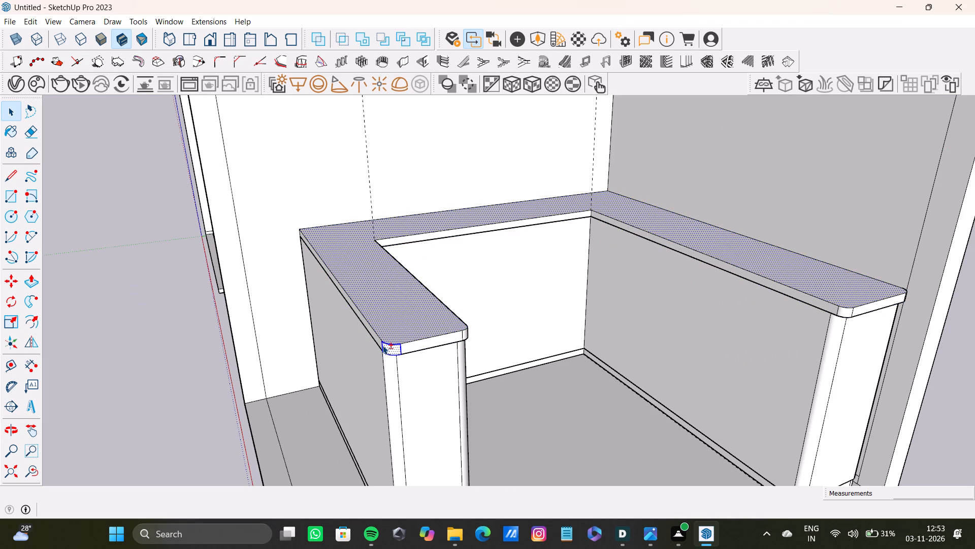
pyautogui.keyDown('shift'); pyautogui.doubleClick(379, 343); pyautogui.keyUp('shift')
pyautogui.keyDown('shift'); pyautogui.doubleClick(409, 345); pyautogui.keyUp('shift')
pyautogui.scroll(1, 470, 351)
pyautogui.moveTo(470, 351); pyautogui.dragTo(468, 351, button='middle')
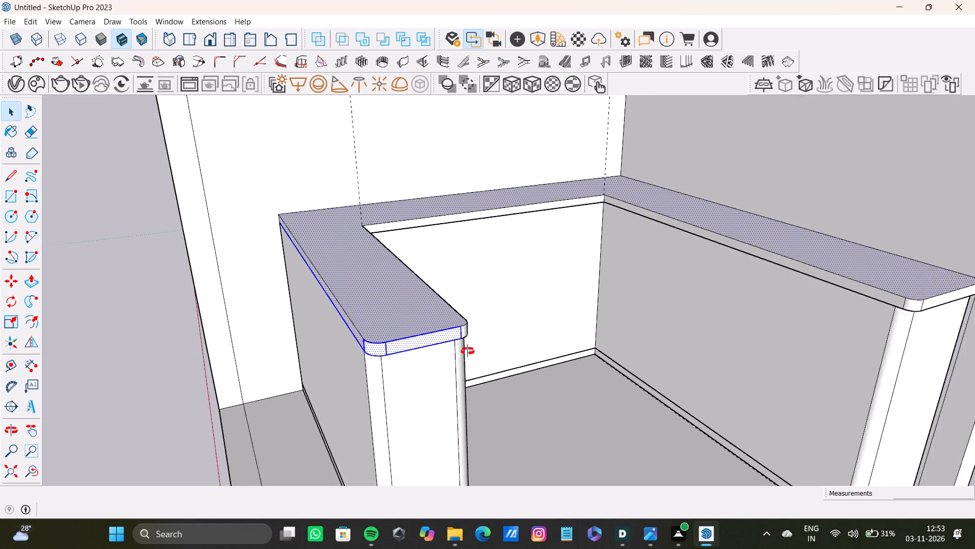
pyautogui.moveTo(468, 351); pyautogui.dragTo(407, 352, button='middle')
pyautogui.keyDown('shift'); pyautogui.scroll(3, 378, 301); pyautogui.keyUp('shift')
pyautogui.keyDown('shift'); pyautogui.scroll(2, 200, 295); pyautogui.keyUp('shift')
pyautogui.keyDown('shift'); pyautogui.click(177, 333); pyautogui.keyUp('shift')
pyautogui.keyDown('shift'); pyautogui.click(180, 331); pyautogui.keyUp('shift')
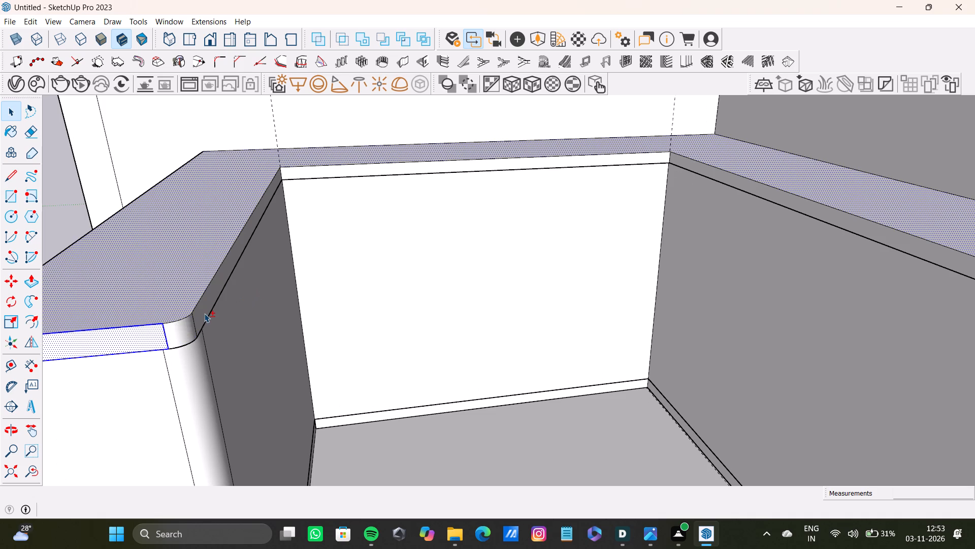
pyautogui.keyDown('shift'); pyautogui.doubleClick(204, 313); pyautogui.keyUp('shift')
pyautogui.keyDown('shift'); pyautogui.doubleClick(186, 322); pyautogui.keyUp('shift')
pyautogui.keyDown('shift'); pyautogui.doubleClick(332, 172); pyautogui.keyUp('shift')
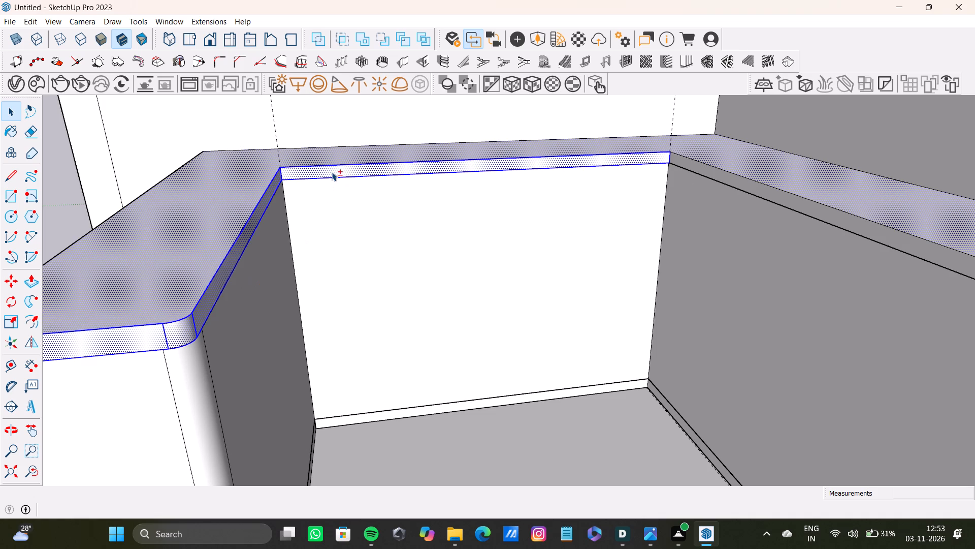
pyautogui.keyDown('shift'); pyautogui.doubleClick(749, 185); pyautogui.keyUp('shift')
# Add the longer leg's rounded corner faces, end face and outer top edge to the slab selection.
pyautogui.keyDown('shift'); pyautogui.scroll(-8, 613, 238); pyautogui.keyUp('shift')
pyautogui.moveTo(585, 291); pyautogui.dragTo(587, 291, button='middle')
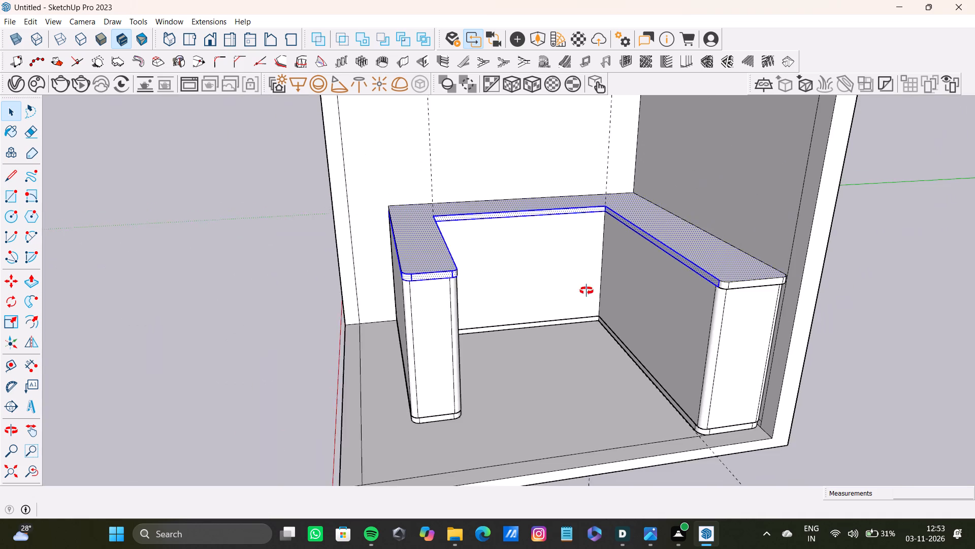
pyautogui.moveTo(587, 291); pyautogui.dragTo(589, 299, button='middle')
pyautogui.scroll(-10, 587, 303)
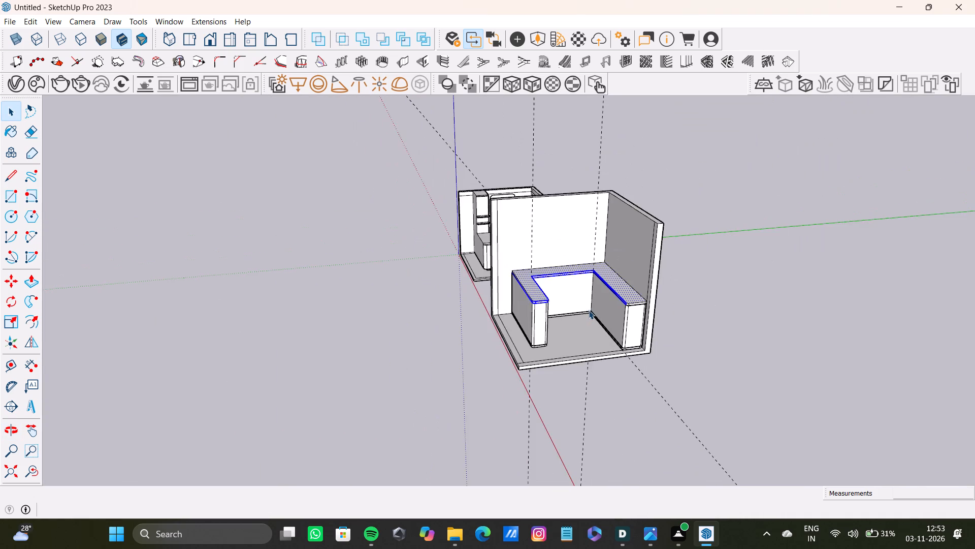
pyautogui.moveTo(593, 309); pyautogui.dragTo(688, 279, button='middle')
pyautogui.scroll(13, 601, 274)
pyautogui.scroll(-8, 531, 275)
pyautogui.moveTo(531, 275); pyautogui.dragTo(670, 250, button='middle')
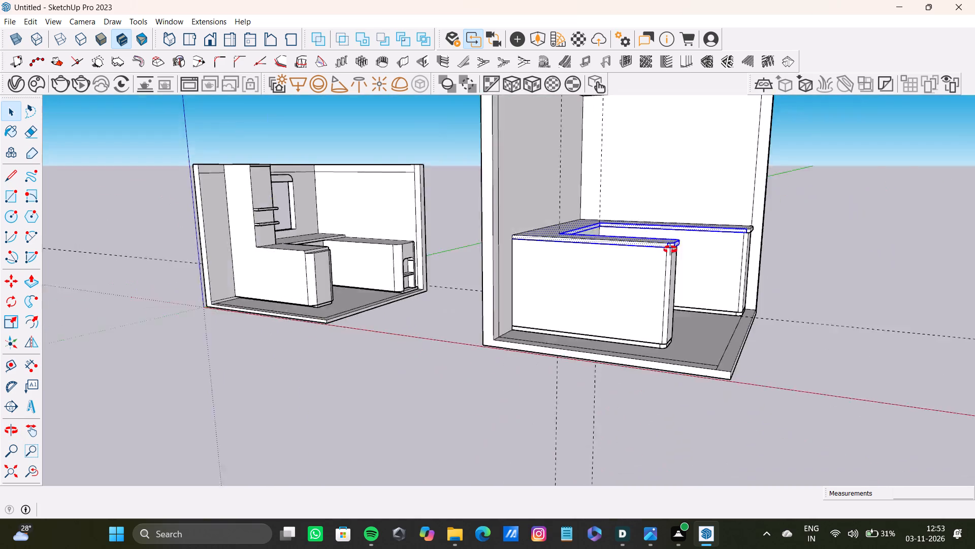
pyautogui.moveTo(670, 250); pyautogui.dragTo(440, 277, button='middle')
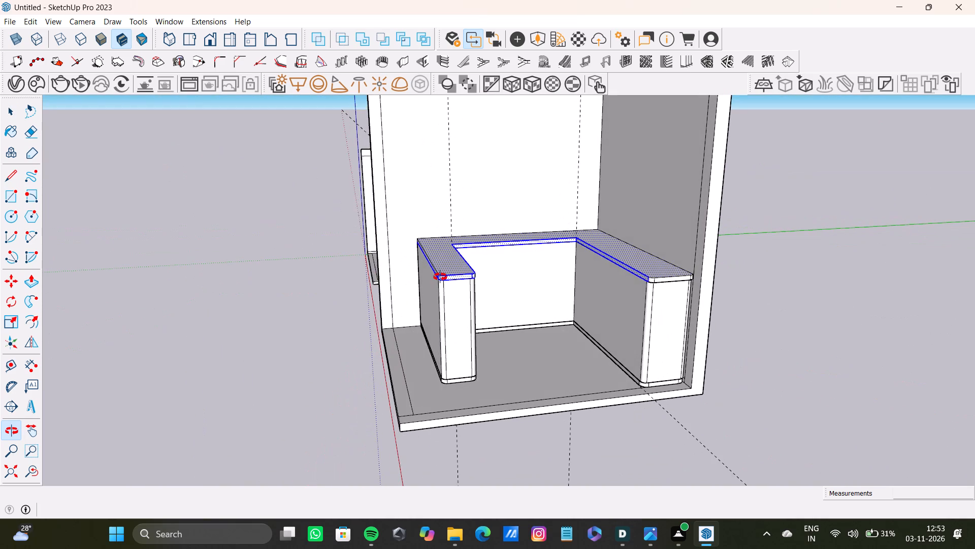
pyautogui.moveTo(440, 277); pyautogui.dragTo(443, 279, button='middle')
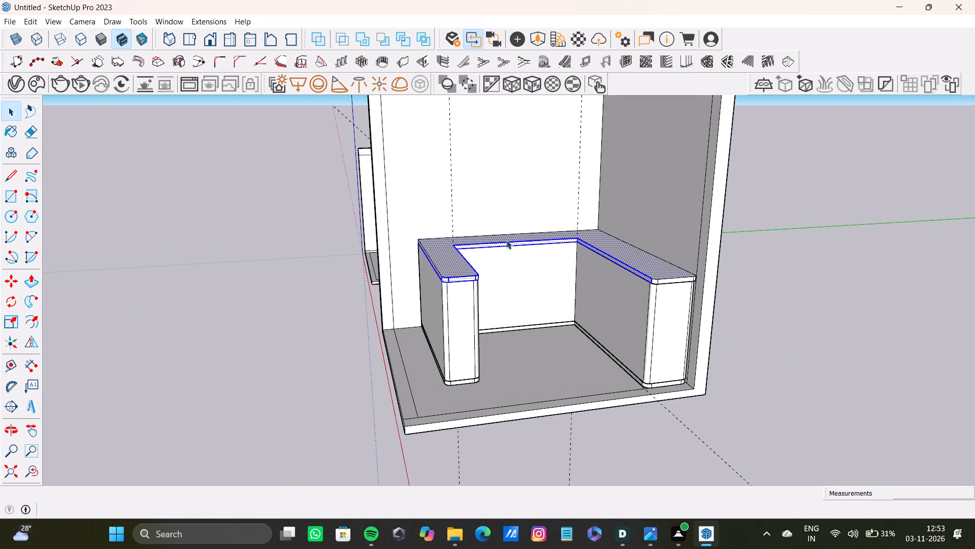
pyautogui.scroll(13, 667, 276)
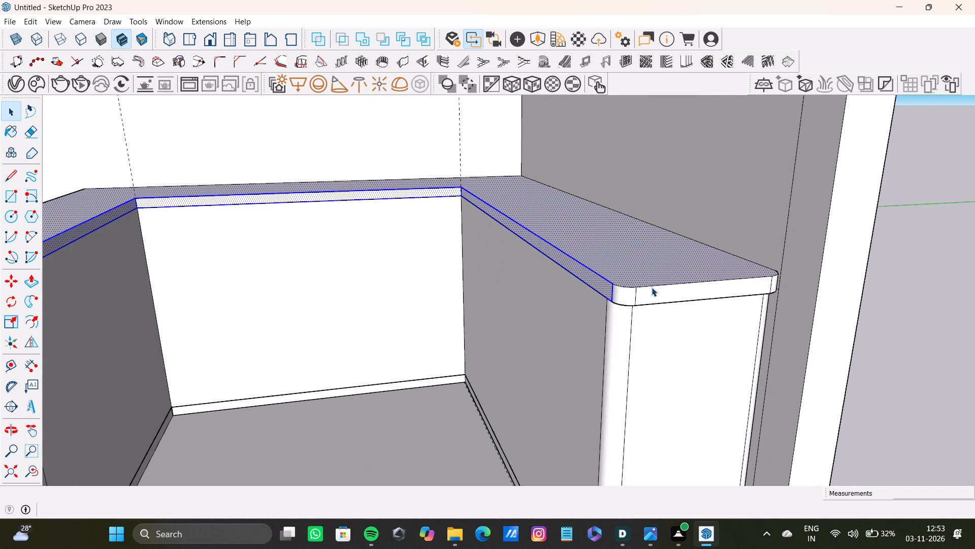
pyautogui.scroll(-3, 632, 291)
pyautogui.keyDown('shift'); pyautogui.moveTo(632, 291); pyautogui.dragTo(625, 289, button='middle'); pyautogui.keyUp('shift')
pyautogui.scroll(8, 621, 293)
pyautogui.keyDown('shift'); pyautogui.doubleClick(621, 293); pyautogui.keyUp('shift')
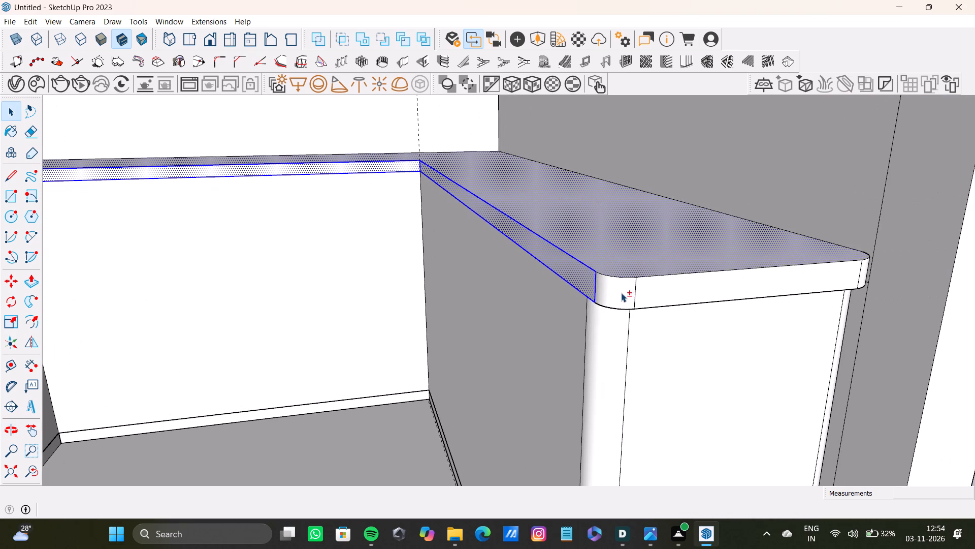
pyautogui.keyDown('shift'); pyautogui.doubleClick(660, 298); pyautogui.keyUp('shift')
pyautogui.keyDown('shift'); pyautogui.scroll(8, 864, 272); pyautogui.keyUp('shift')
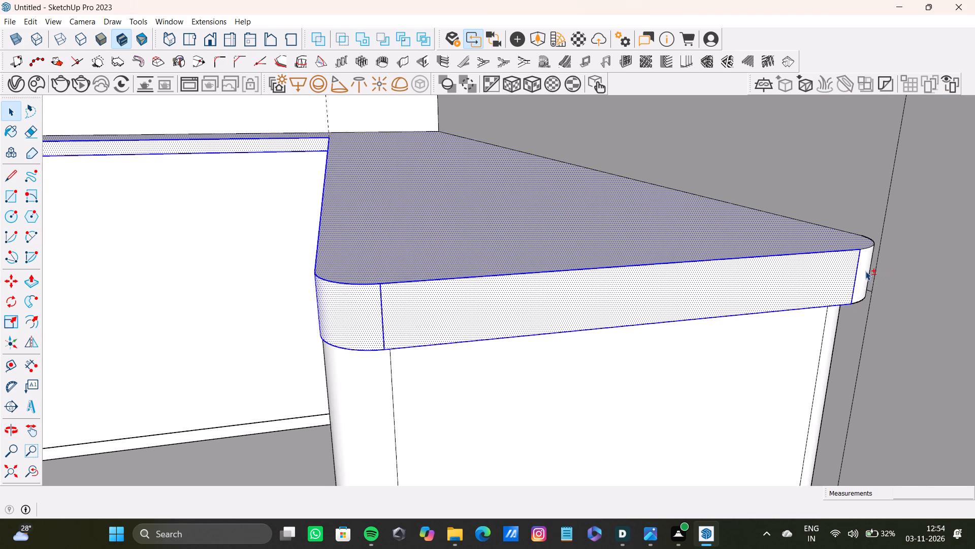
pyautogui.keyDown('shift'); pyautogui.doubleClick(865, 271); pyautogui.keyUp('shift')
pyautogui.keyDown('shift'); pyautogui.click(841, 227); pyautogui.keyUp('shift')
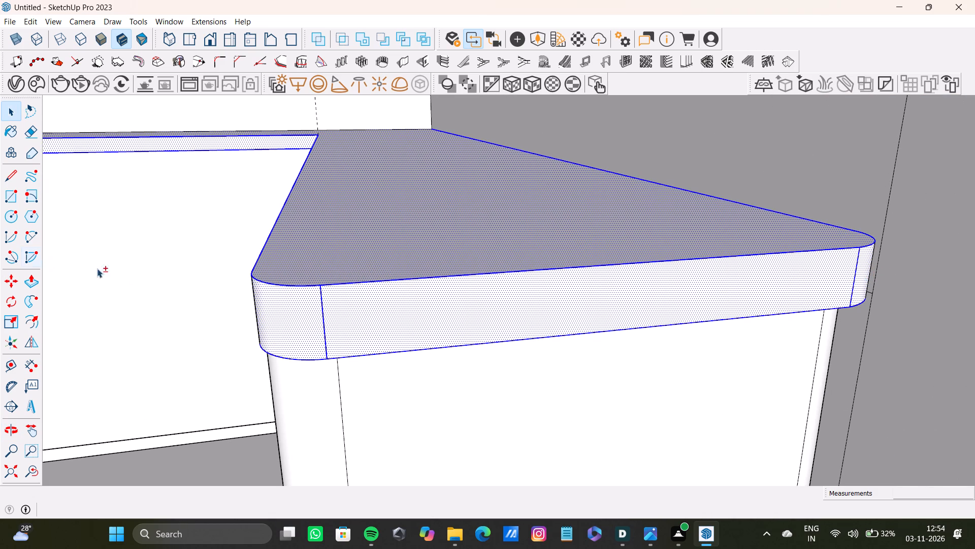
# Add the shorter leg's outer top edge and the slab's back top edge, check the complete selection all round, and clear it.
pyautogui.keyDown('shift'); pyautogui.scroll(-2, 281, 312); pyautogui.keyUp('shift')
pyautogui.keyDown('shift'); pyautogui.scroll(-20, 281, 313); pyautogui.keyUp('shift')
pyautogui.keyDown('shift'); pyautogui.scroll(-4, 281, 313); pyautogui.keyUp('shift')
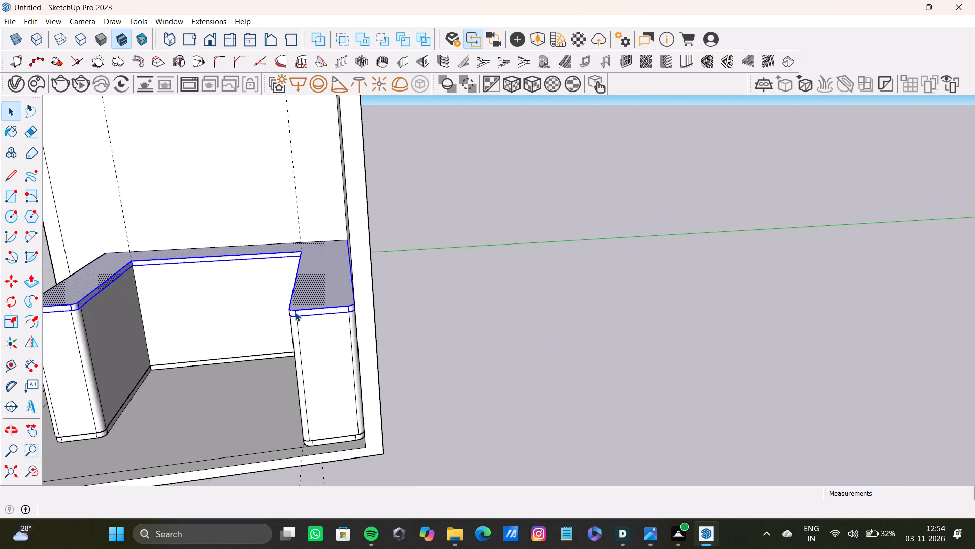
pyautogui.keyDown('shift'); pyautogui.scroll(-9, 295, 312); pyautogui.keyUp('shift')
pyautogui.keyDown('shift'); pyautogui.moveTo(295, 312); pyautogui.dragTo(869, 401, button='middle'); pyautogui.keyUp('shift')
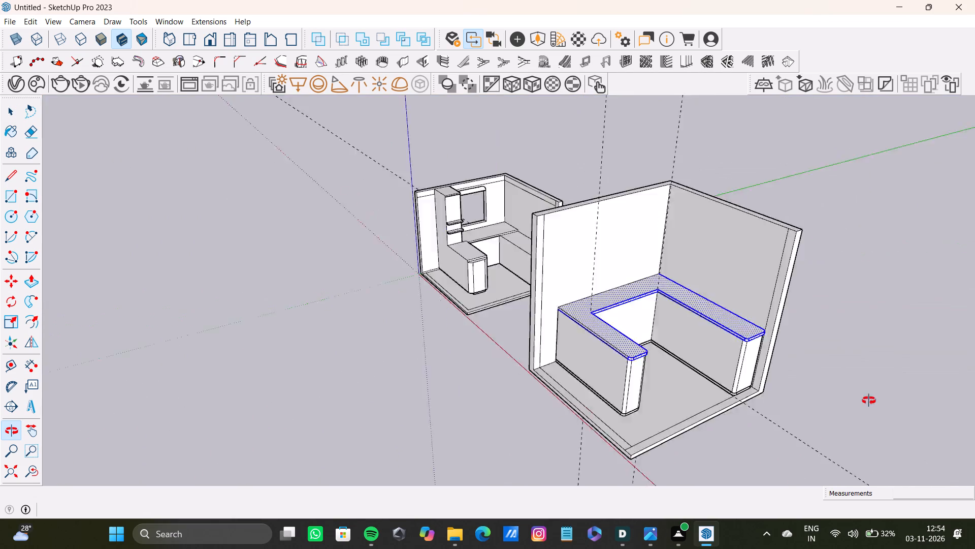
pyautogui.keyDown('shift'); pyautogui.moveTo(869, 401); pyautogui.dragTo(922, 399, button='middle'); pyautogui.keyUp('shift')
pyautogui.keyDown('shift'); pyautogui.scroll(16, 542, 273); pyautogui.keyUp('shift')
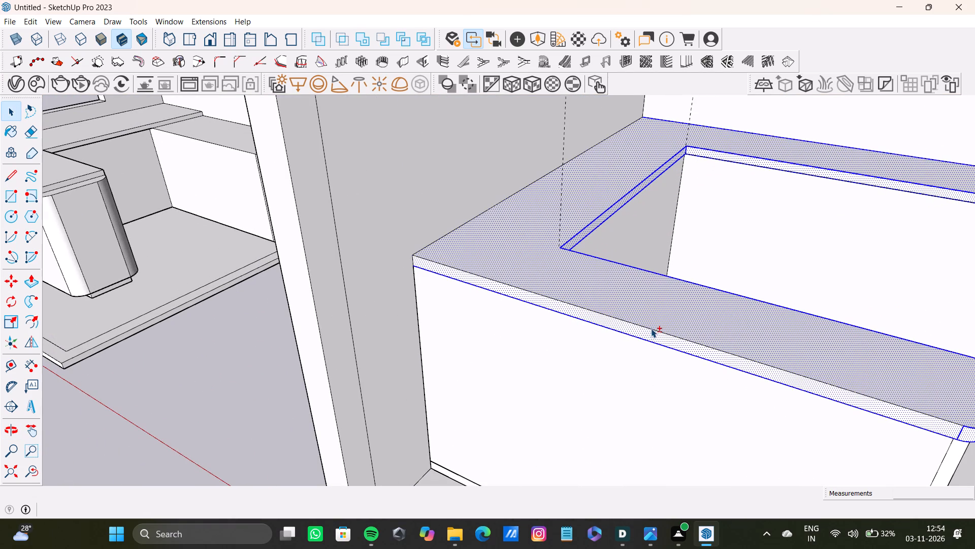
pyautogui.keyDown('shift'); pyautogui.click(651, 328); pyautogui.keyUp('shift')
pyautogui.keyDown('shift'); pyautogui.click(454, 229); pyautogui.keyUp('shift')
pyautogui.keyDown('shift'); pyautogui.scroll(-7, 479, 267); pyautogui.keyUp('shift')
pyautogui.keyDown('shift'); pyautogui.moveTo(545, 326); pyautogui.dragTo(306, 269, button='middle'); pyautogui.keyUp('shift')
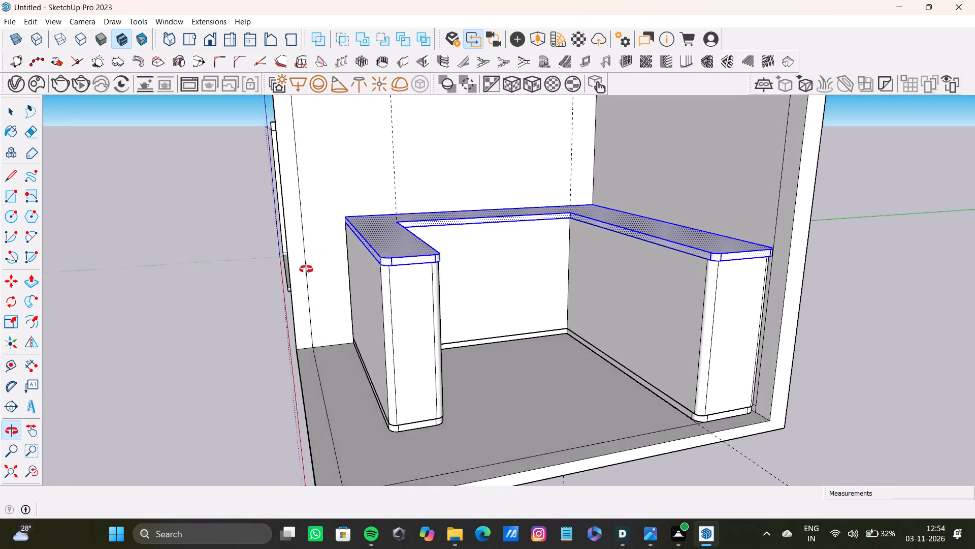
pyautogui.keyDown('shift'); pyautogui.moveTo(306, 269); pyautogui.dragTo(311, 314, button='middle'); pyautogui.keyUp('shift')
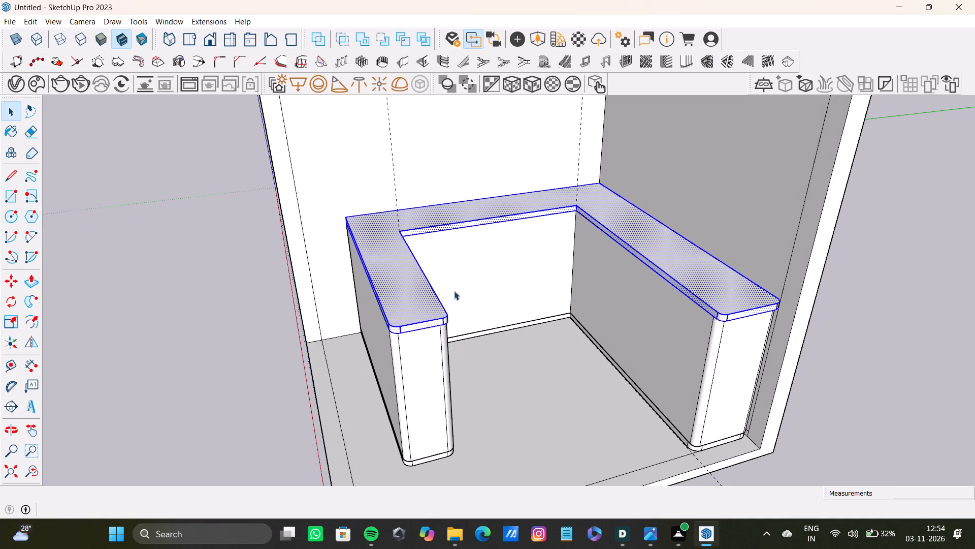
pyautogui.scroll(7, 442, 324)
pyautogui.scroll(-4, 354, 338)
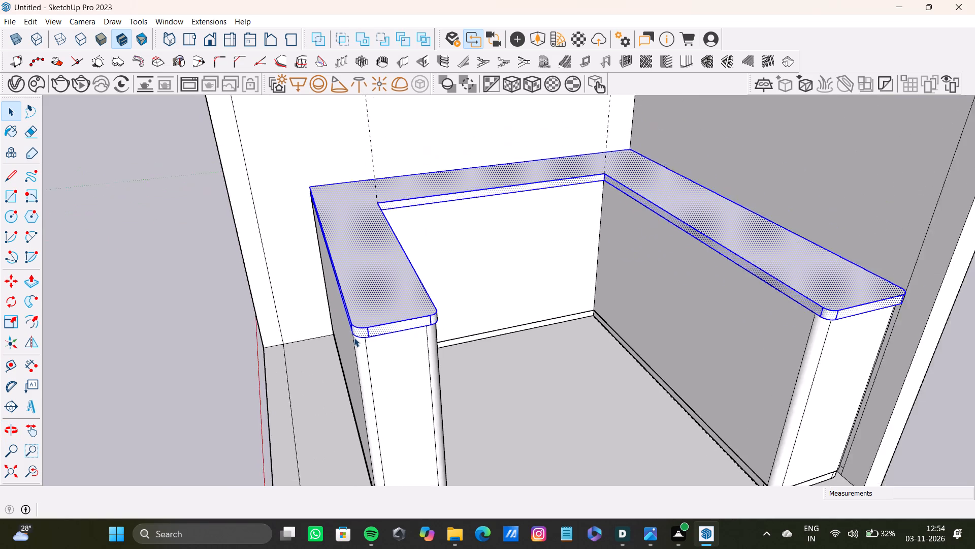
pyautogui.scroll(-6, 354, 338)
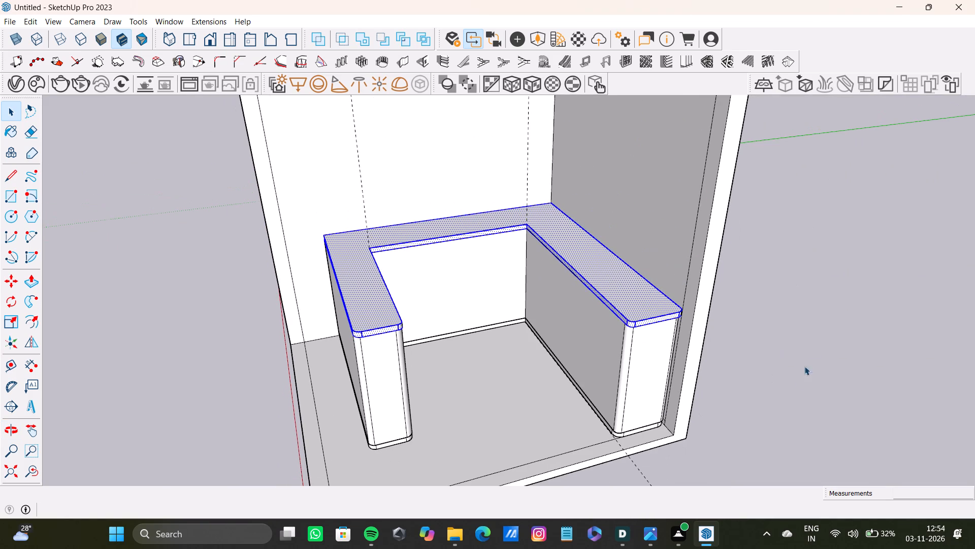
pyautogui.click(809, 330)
# Undo the recent slab edits back to the point before its leg-end corners were rounded.
pyautogui.hotkey('ctrl', 'z')
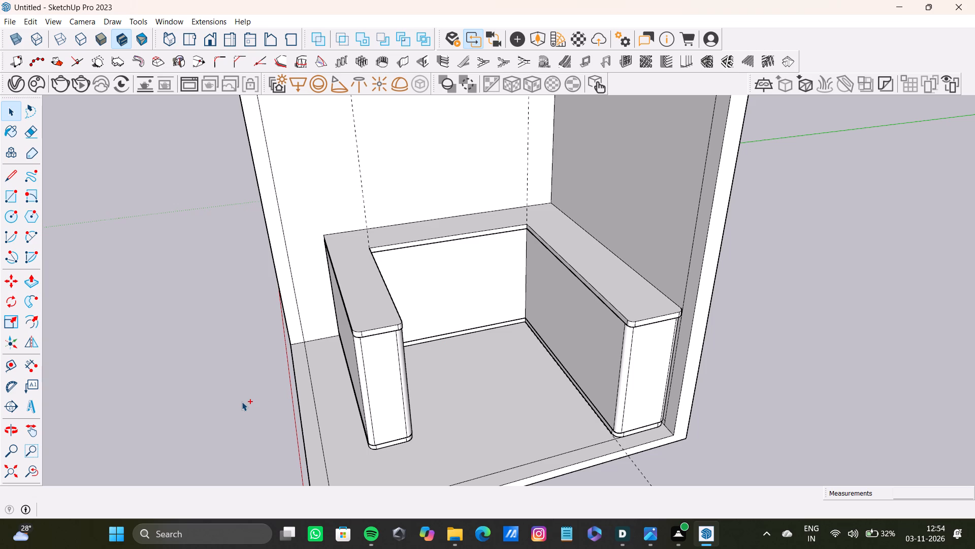
pyautogui.hotkey('ctrl', 'z')
pyautogui.hotkey('ctrl', 'z')
pyautogui.hotkey('ctrl', 'z')
pyautogui.hotkey('ctrl', 'z')
pyautogui.hotkey('ctrl', 'z')
pyautogui.hotkey('ctrl', 'z')
pyautogui.hotkey('ctrl', 'z')
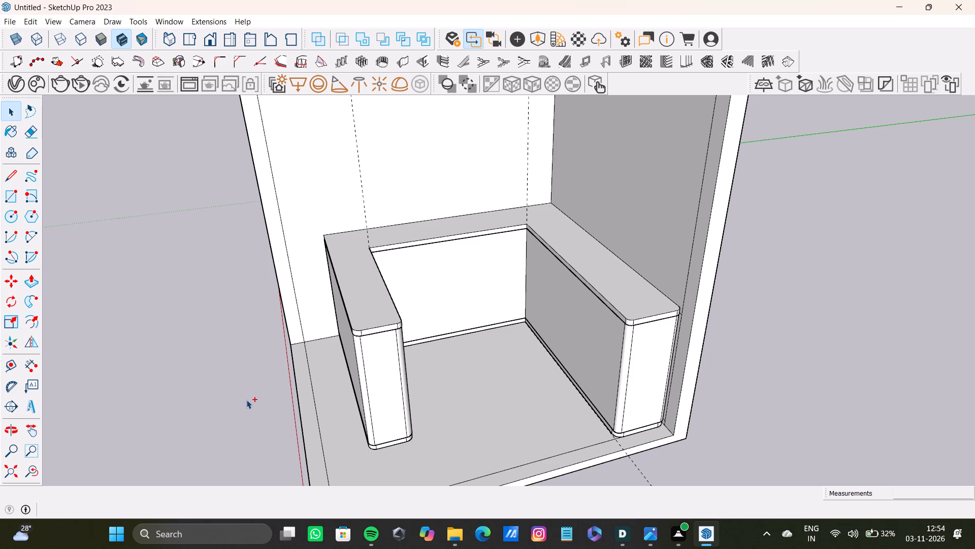
pyautogui.hotkey('ctrl', 'z')
pyautogui.hotkey('ctrl', 'z')
pyautogui.hotkey('ctrl', 'z')
pyautogui.hotkey('ctrl', 'z')
pyautogui.hotkey('ctrl', 'z')
pyautogui.hotkey('ctrl', 'z')
pyautogui.hotkey('ctrl', 'z')
pyautogui.hotkey('ctrl', 'z')
# Examine the slab's square front corner above the rounded end of the shorter cabinet leg.
pyautogui.scroll(8, 379, 298)
pyautogui.moveTo(339, 347); pyautogui.dragTo(380, 317, button='middle')
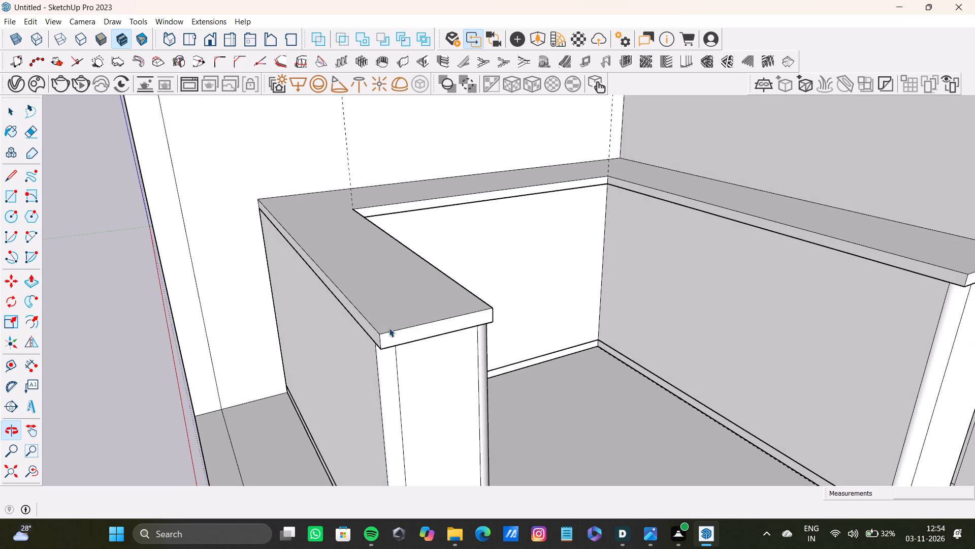
pyautogui.scroll(2, 382, 330)
pyautogui.click(376, 335)
pyautogui.click(376, 335)
pyautogui.scroll(-4, 402, 329)
pyautogui.scroll(-20, 402, 329)
pyautogui.scroll(-15, 402, 329)
pyautogui.scroll(-16, 670, 357)
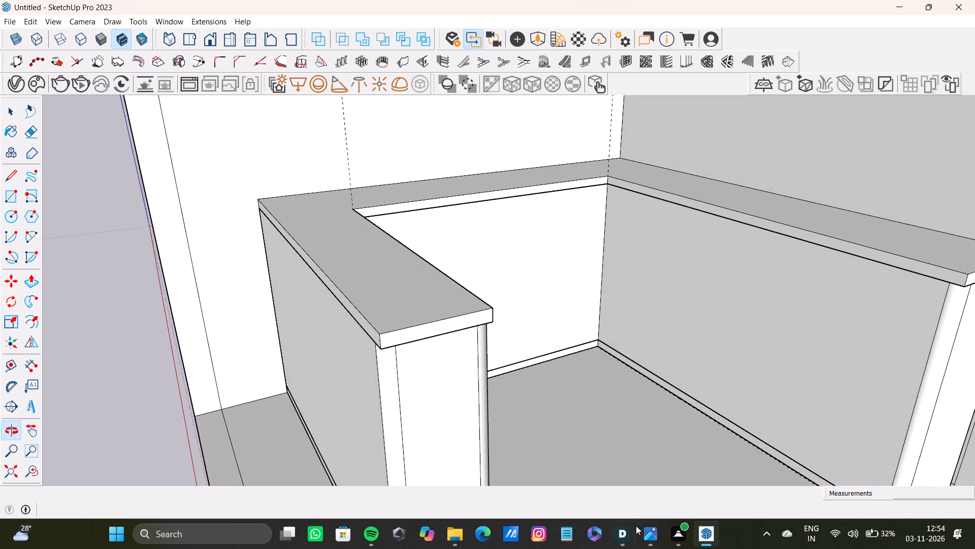
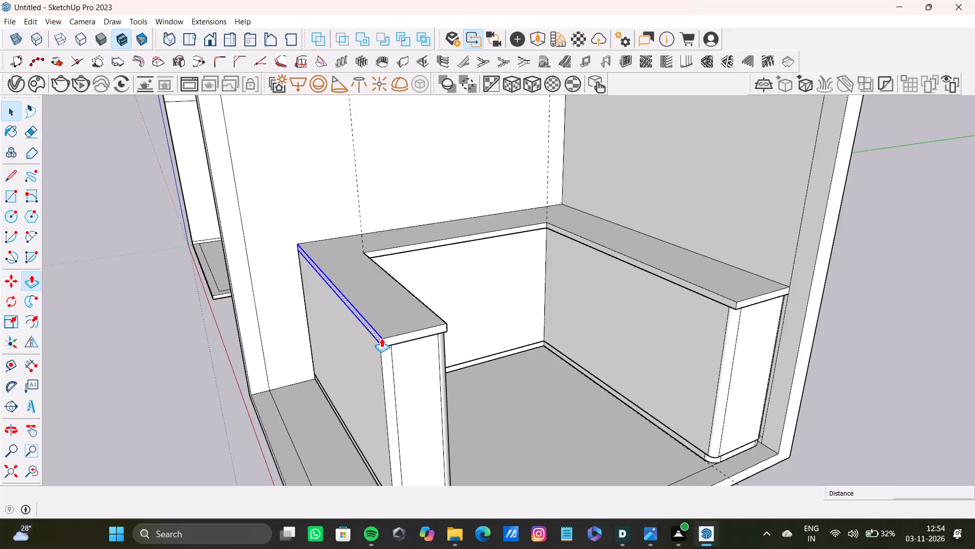
# Push/Pull the outer edge face of the left countertop wing outward by about 5 1/2".
pyautogui.scroll(6, 381, 338)
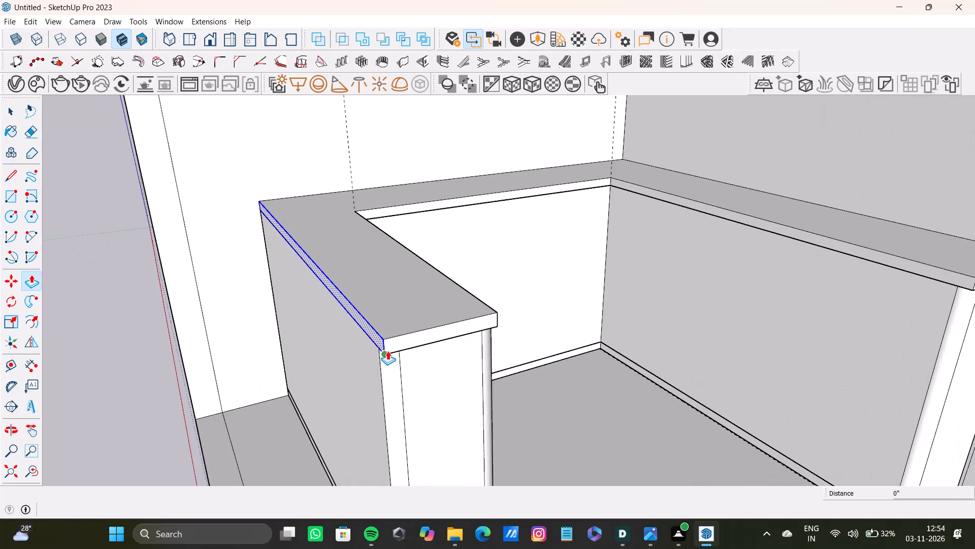
pyautogui.moveTo(378, 343); pyautogui.dragTo(352, 348)
pyautogui.scroll(-4, 366, 366)
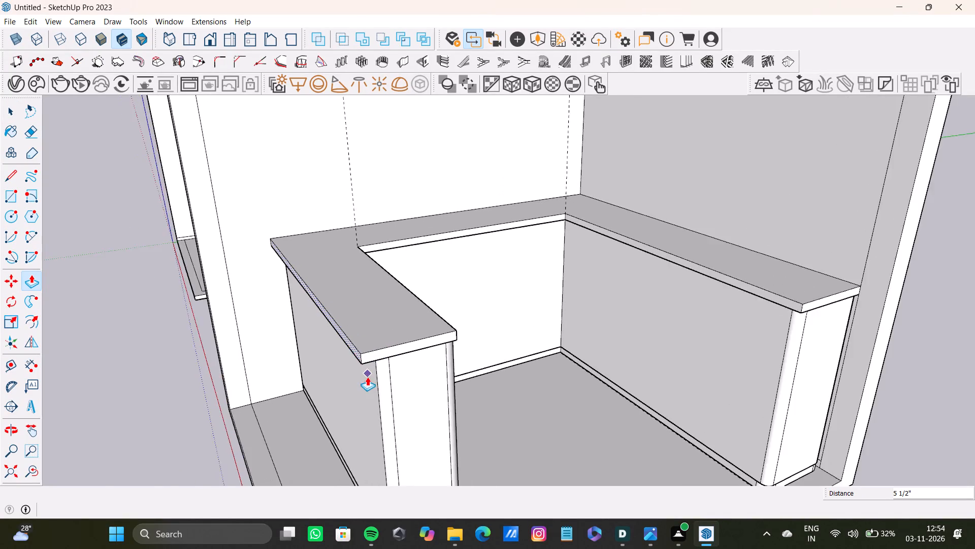
# Push/Pull the inner edge face of the right countertop wing about 5 3/16" out past its cabinet.
pyautogui.moveTo(367, 377); pyautogui.dragTo(340, 283, button='middle')
pyautogui.scroll(2, 777, 246)
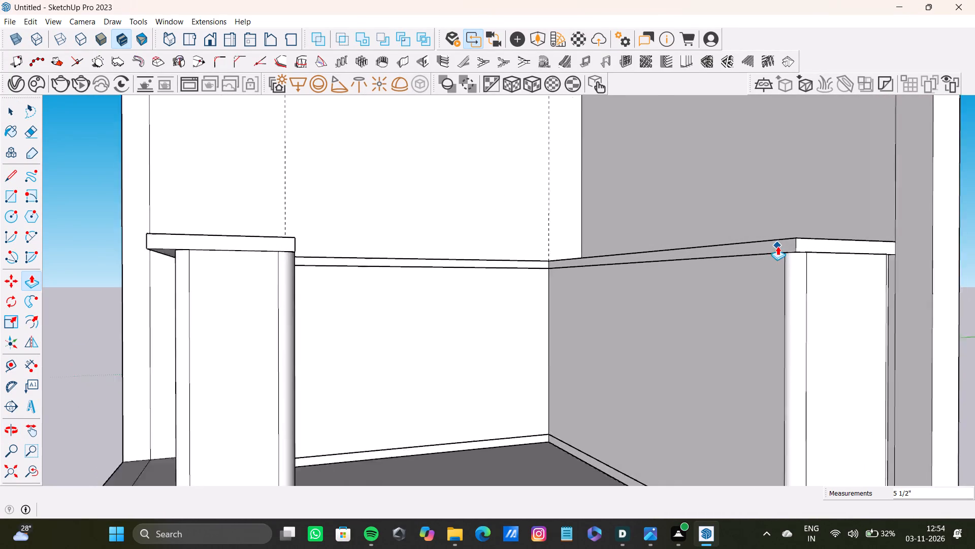
pyautogui.scroll(5, 777, 246)
pyautogui.press('space')
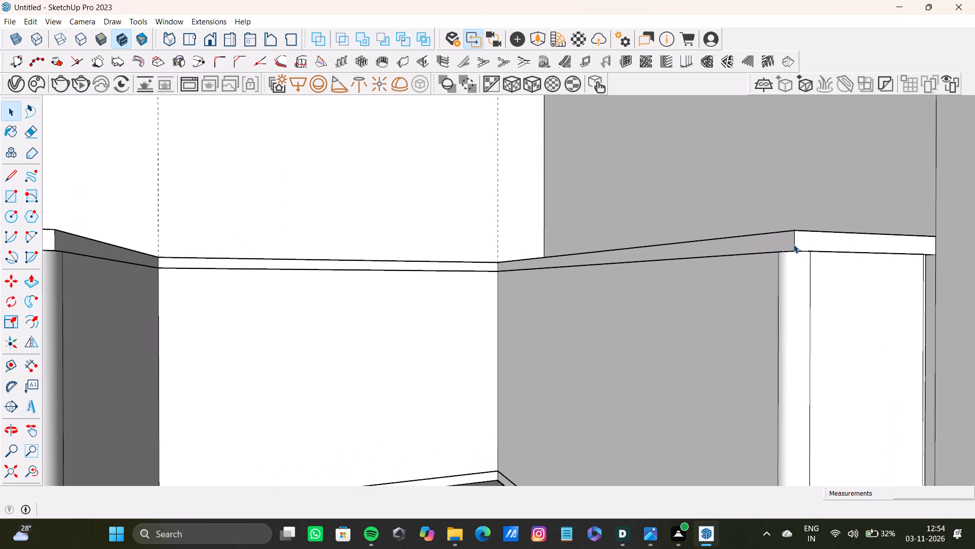
pyautogui.click(793, 244)
pyautogui.click(787, 244)
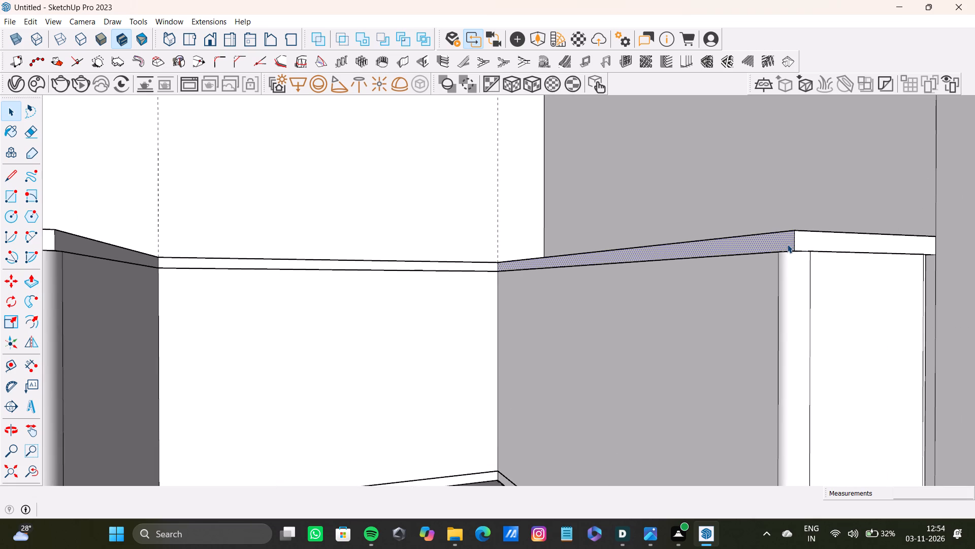
pyautogui.press('p')
pyautogui.moveTo(780, 238); pyautogui.dragTo(774, 243)
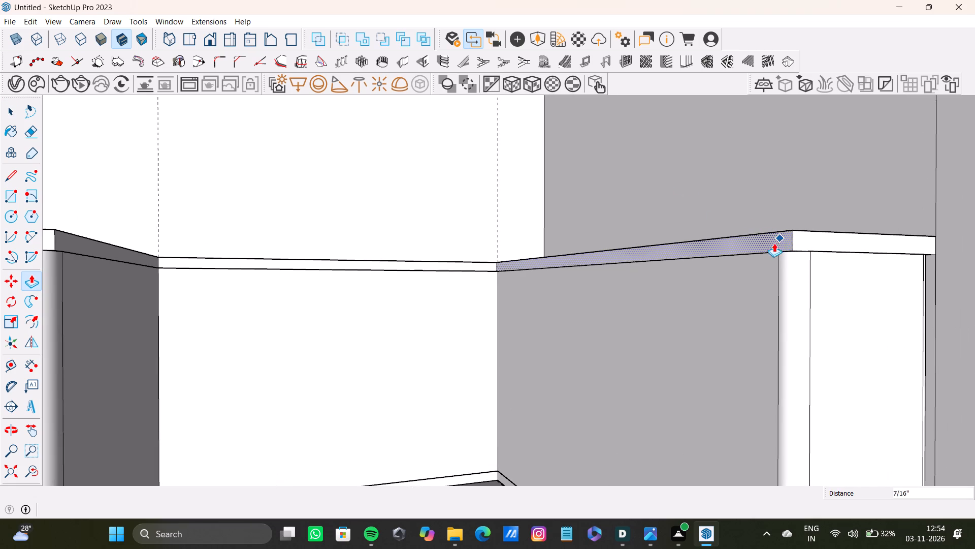
pyautogui.moveTo(774, 243); pyautogui.dragTo(756, 251)
pyautogui.scroll(-9, 603, 268)
# Push/Pull the inner edge face of the left countertop wing out past its cabinet, toward the centre of the U.
pyautogui.moveTo(565, 286); pyautogui.dragTo(454, 307, button='middle')
pyautogui.scroll(7, 200, 312)
pyautogui.press('space')
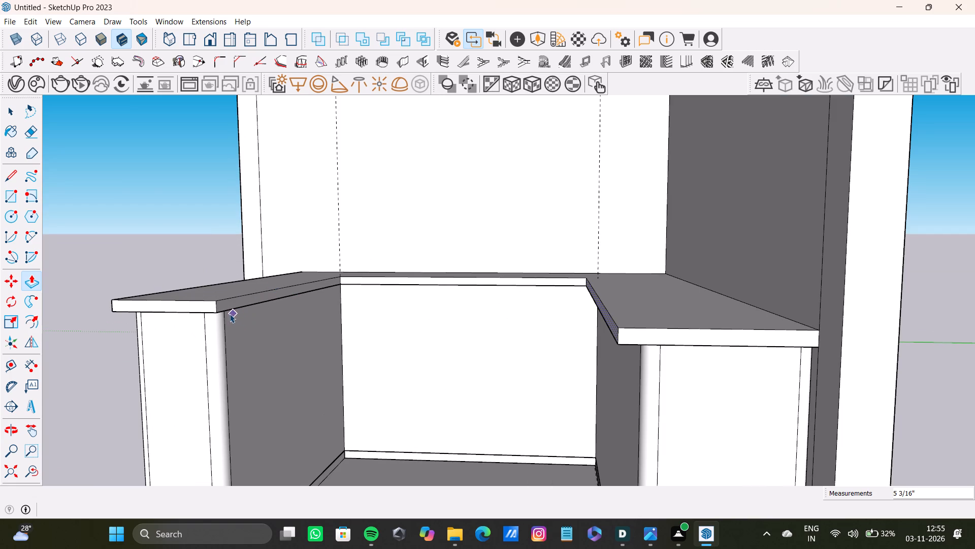
pyautogui.click(222, 304)
pyautogui.press('p')
pyautogui.moveTo(223, 306); pyautogui.dragTo(240, 312)
# Push/Pull the front edge face of the back countertop section forward by about 8 7/8", and extend it by about 3 1/16" more.
pyautogui.scroll(-3, 265, 326)
pyautogui.moveTo(413, 388); pyautogui.dragTo(434, 358, button='middle')
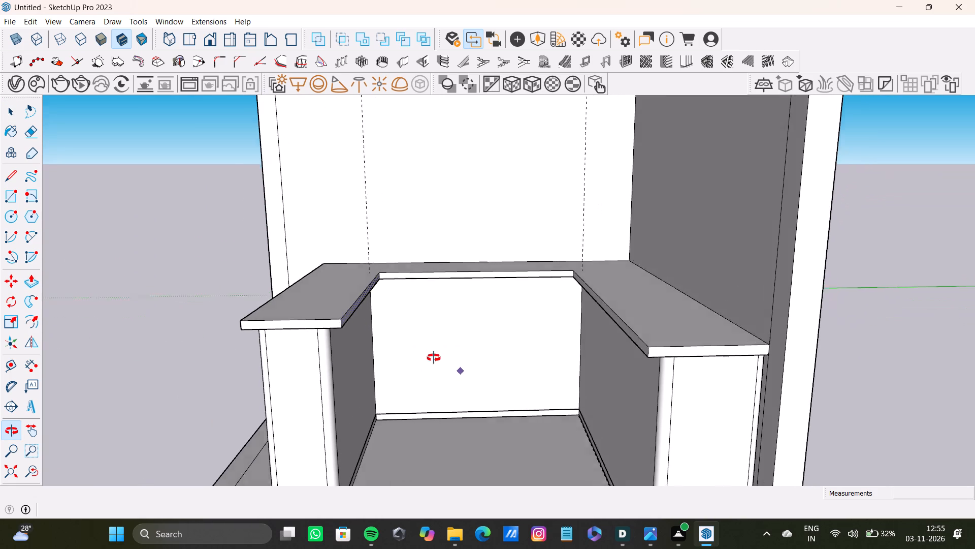
pyautogui.moveTo(434, 358); pyautogui.dragTo(418, 368, button='middle')
pyautogui.press('space')
pyautogui.scroll(6, 466, 347)
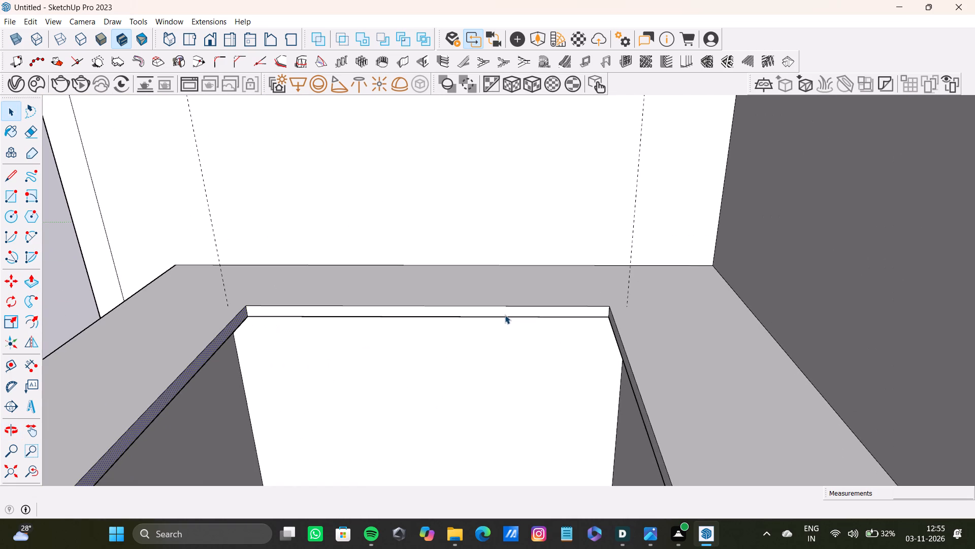
pyautogui.click(505, 315)
pyautogui.press('p')
pyautogui.moveTo(505, 315); pyautogui.dragTo(503, 326)
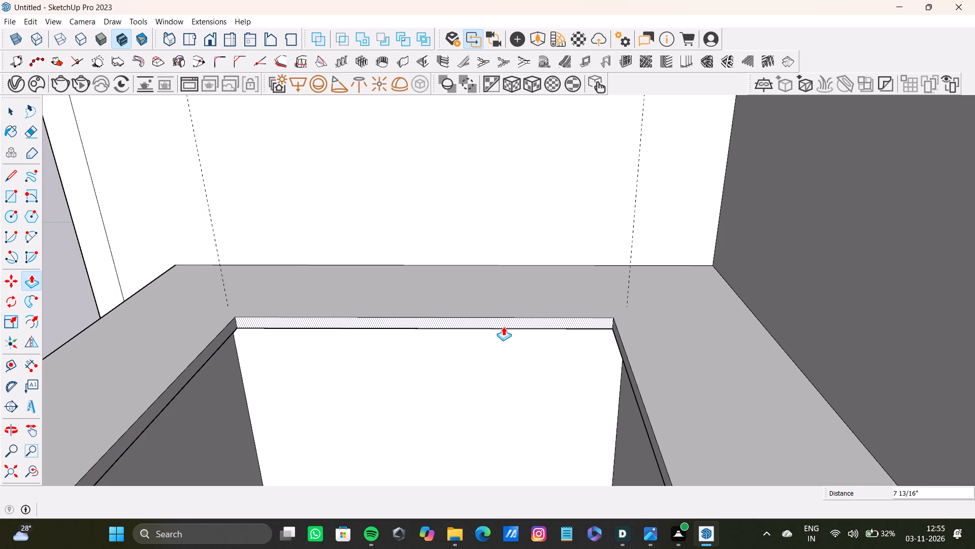
pyautogui.moveTo(503, 326); pyautogui.dragTo(501, 328)
pyautogui.scroll(-4, 503, 331)
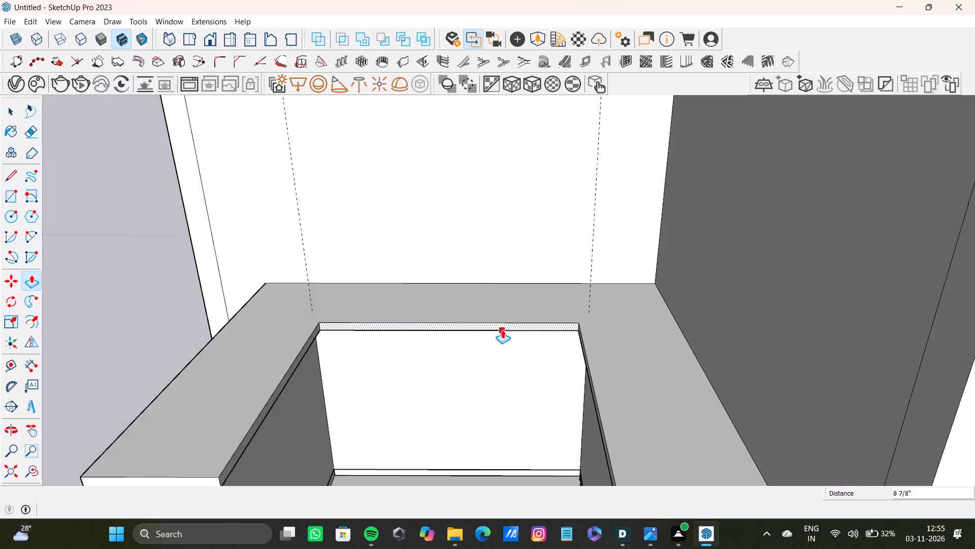
pyautogui.scroll(-3, 502, 329)
pyautogui.keyDown('shift'); pyautogui.moveTo(500, 330); pyautogui.dragTo(528, 278, button='middle'); pyautogui.keyUp('shift')
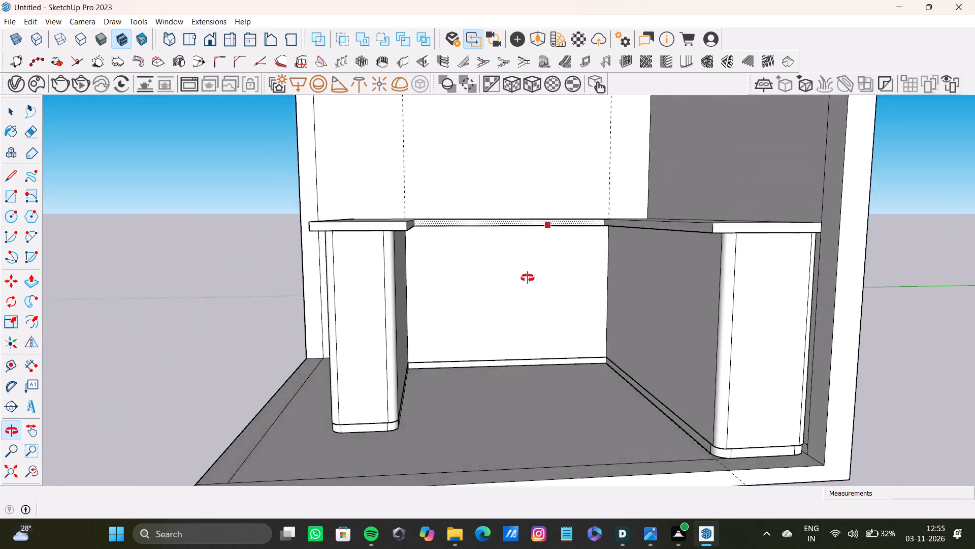
pyautogui.keyDown('shift'); pyautogui.moveTo(528, 278); pyautogui.dragTo(514, 328, button='middle'); pyautogui.keyUp('shift')
pyautogui.scroll(5, 515, 326)
pyautogui.moveTo(523, 296); pyautogui.dragTo(524, 300)
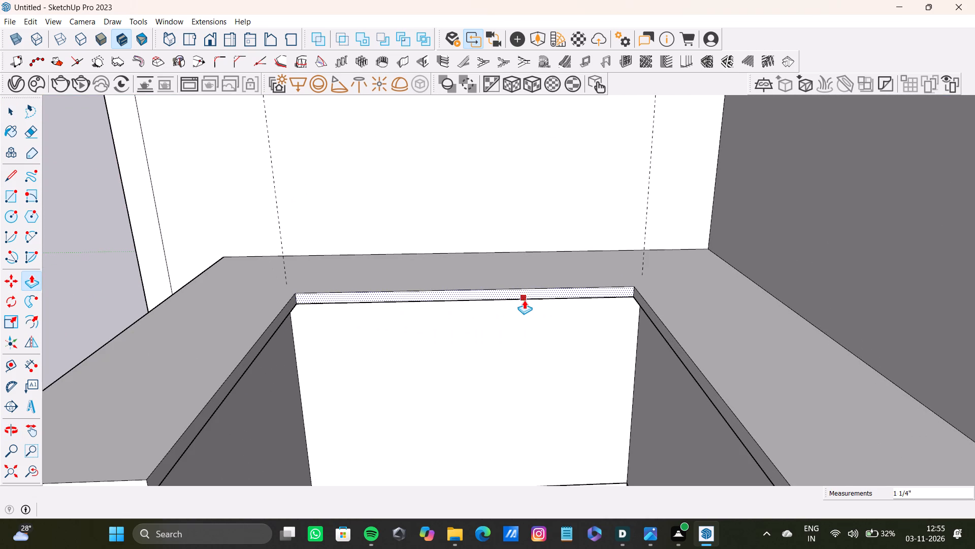
pyautogui.moveTo(524, 300); pyautogui.dragTo(524, 301)
# Examine the U-shaped counter's overhangs from the front, from below and from both sides.
pyautogui.scroll(-6, 524, 302)
pyautogui.keyDown('shift'); pyautogui.moveTo(522, 305); pyautogui.dragTo(485, 186, button='middle'); pyautogui.keyUp('shift')
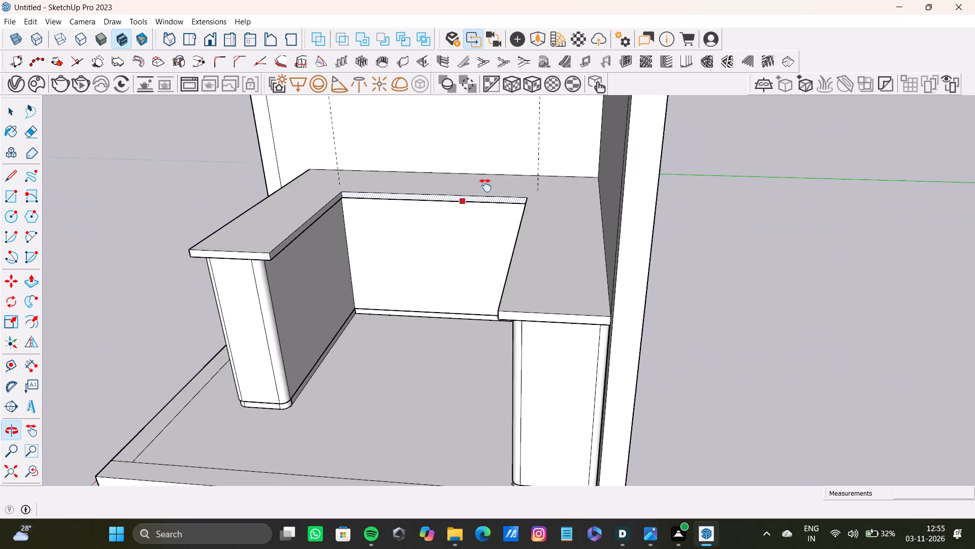
pyautogui.keyDown('shift'); pyautogui.moveTo(485, 186); pyautogui.dragTo(485, 185, button='middle'); pyautogui.keyUp('shift')
pyautogui.scroll(4, 564, 312)
pyautogui.scroll(-8, 506, 312)
pyautogui.moveTo(489, 318); pyautogui.dragTo(595, 276, button='middle')
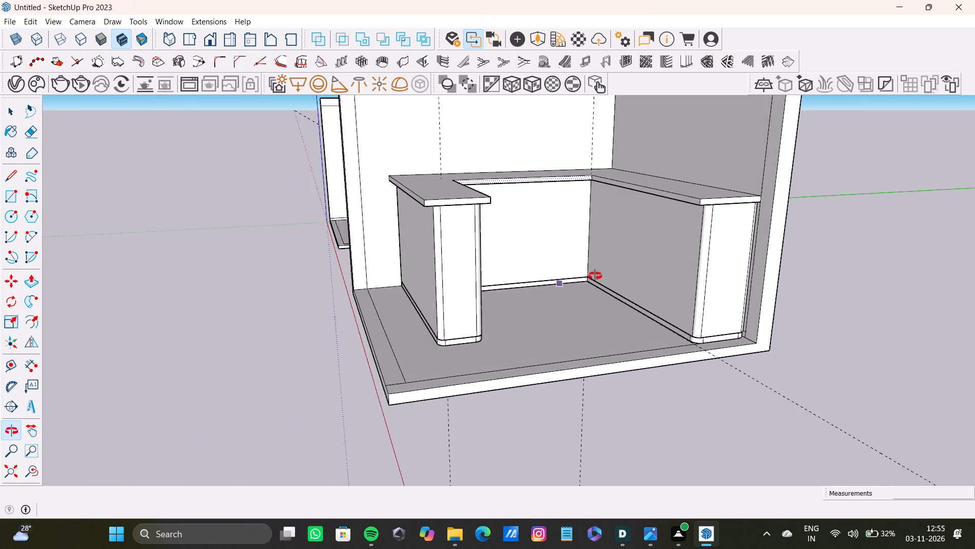
pyautogui.moveTo(595, 276); pyautogui.dragTo(543, 339, button='middle')
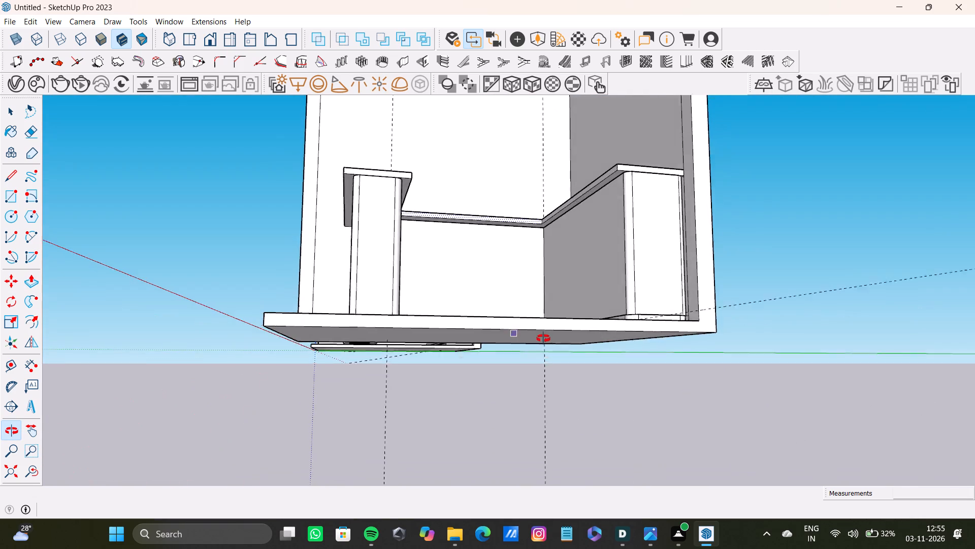
pyautogui.moveTo(543, 339); pyautogui.dragTo(512, 317, button='middle')
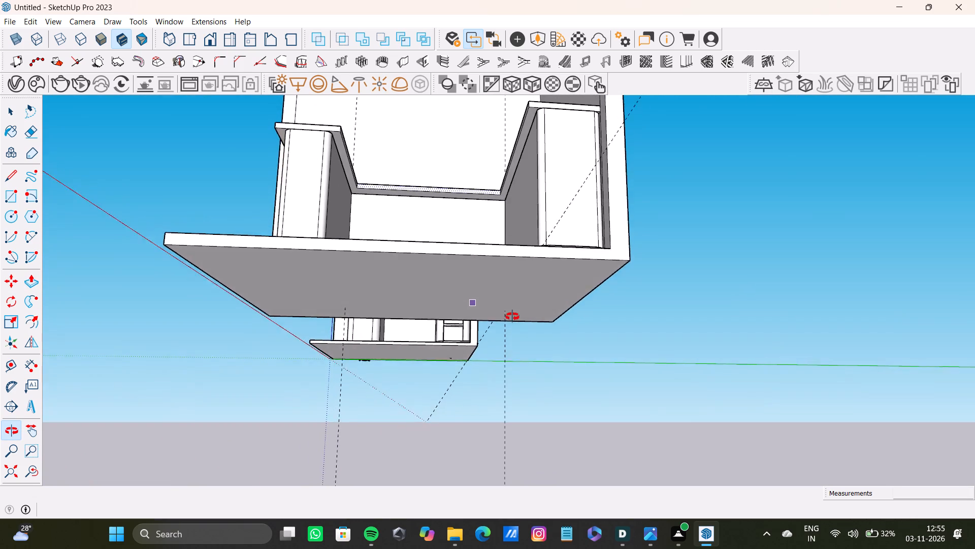
pyautogui.moveTo(512, 317); pyautogui.dragTo(512, 328, button='middle')
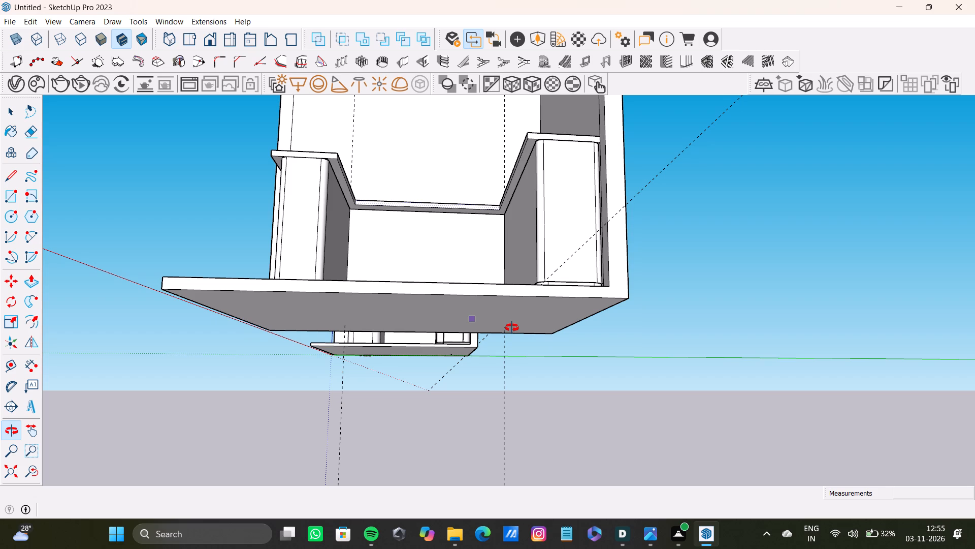
pyautogui.moveTo(512, 328); pyautogui.dragTo(513, 345, button='middle')
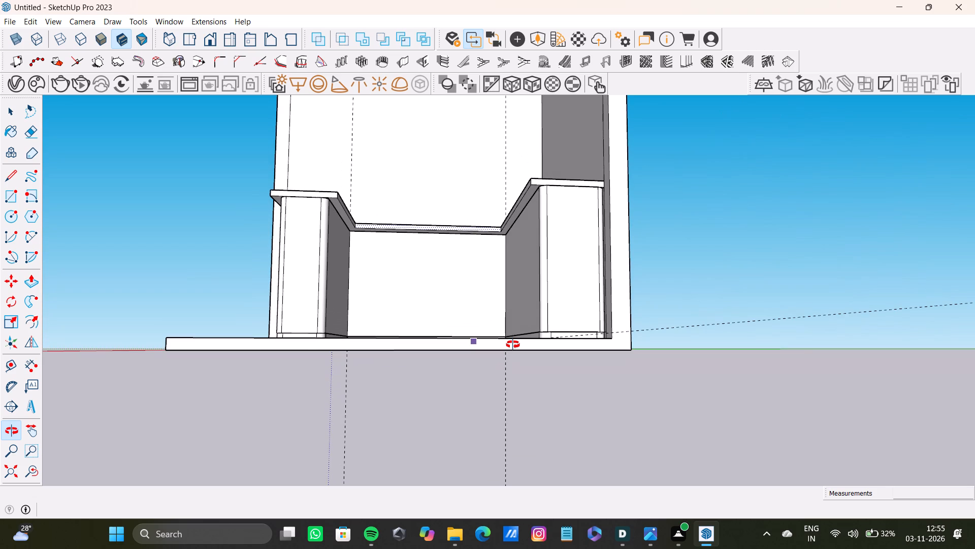
pyautogui.moveTo(513, 345); pyautogui.dragTo(516, 343, button='middle')
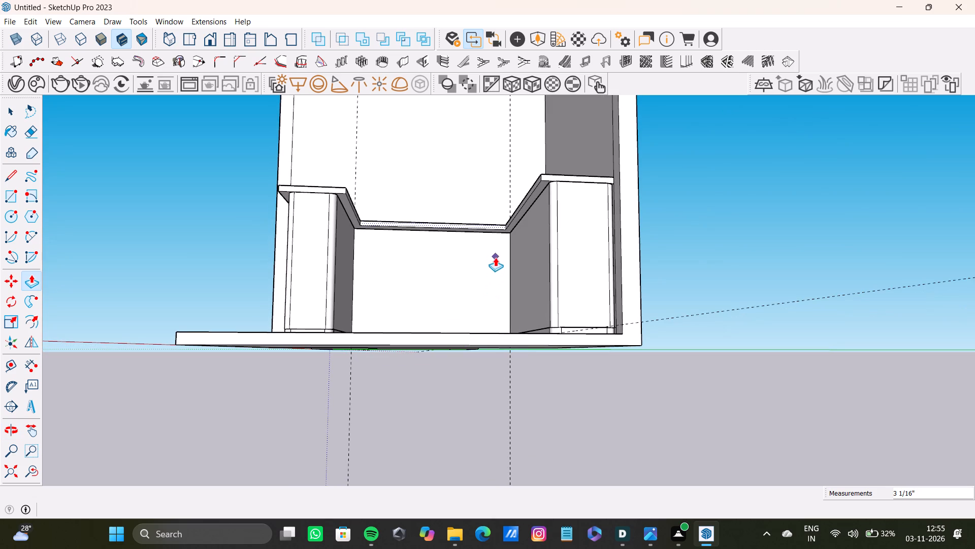
pyautogui.scroll(4, 544, 163)
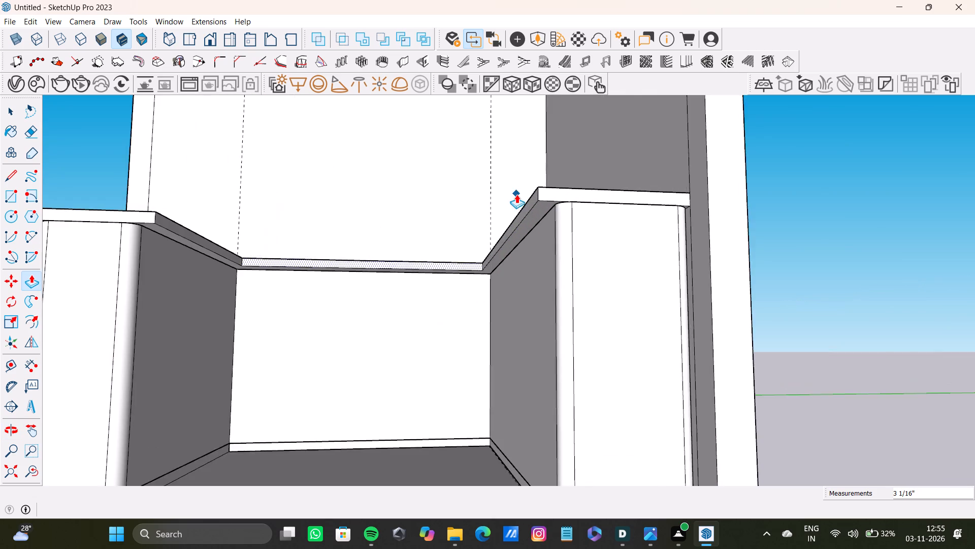
pyautogui.scroll(-10, 516, 194)
pyautogui.moveTo(505, 218); pyautogui.dragTo(572, 300, button='middle')
pyautogui.scroll(3, 339, 326)
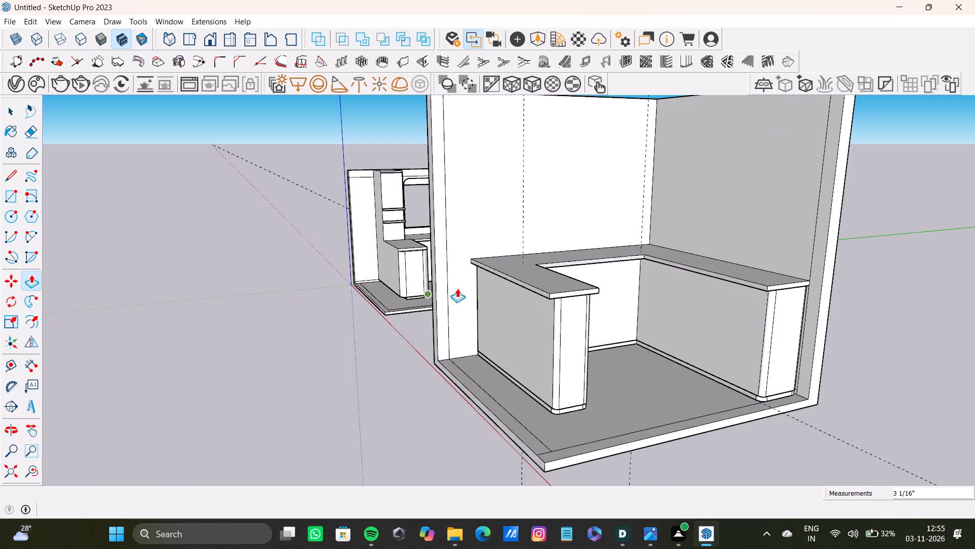
pyautogui.scroll(5, 457, 288)
pyautogui.scroll(-6, 578, 303)
pyautogui.moveTo(575, 310); pyautogui.dragTo(579, 359, button='middle')
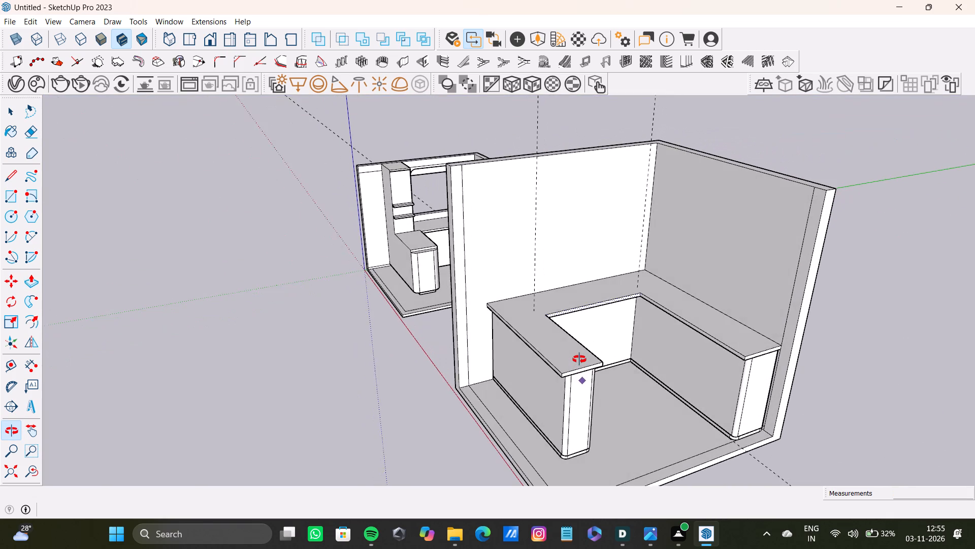
pyautogui.moveTo(579, 359); pyautogui.dragTo(435, 252, button='middle')
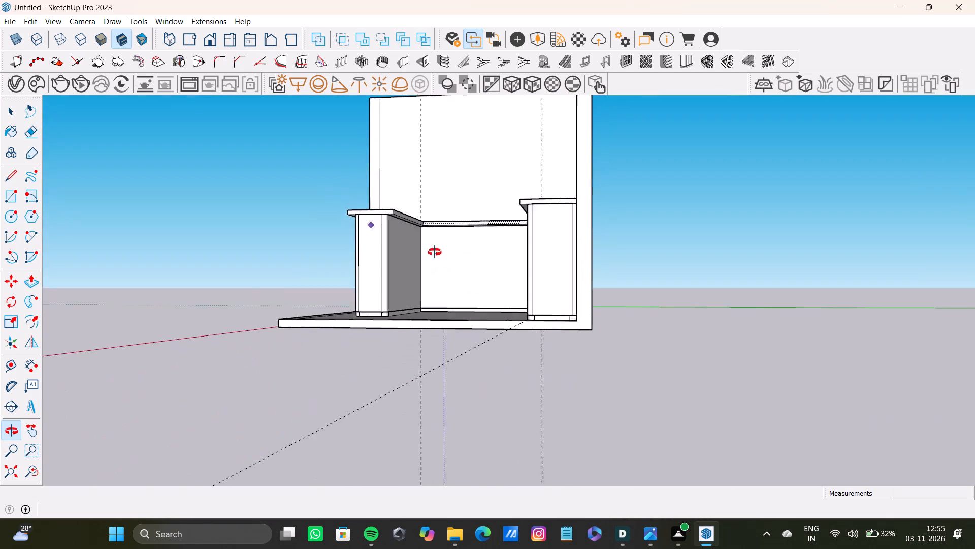
pyautogui.moveTo(435, 252); pyautogui.dragTo(549, 291, button='middle')
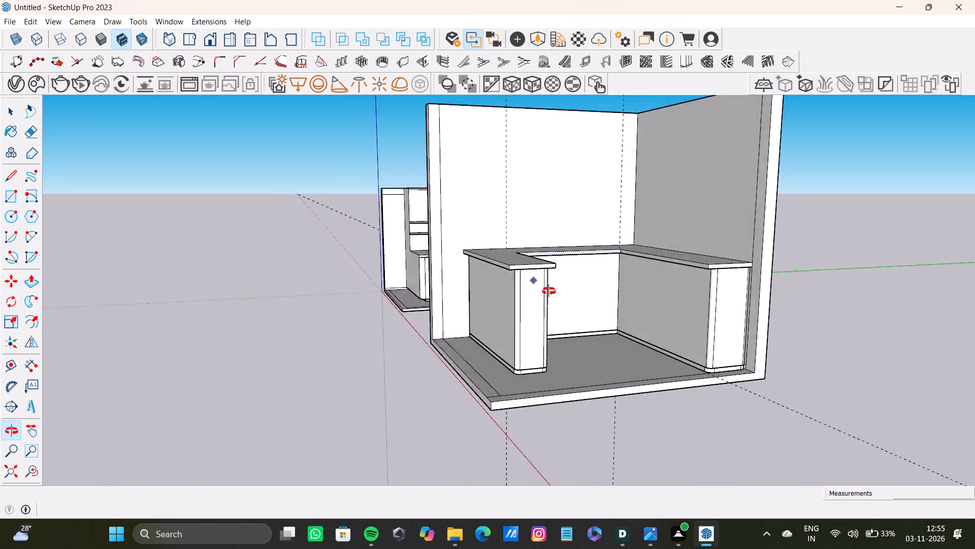
pyautogui.moveTo(549, 291); pyautogui.dragTo(587, 323, button='middle')
# Readjust the inner edge face of the right countertop wing with Push/Pull, finishing with an outward pull of about 6 7/16".
pyautogui.scroll(13, 708, 286)
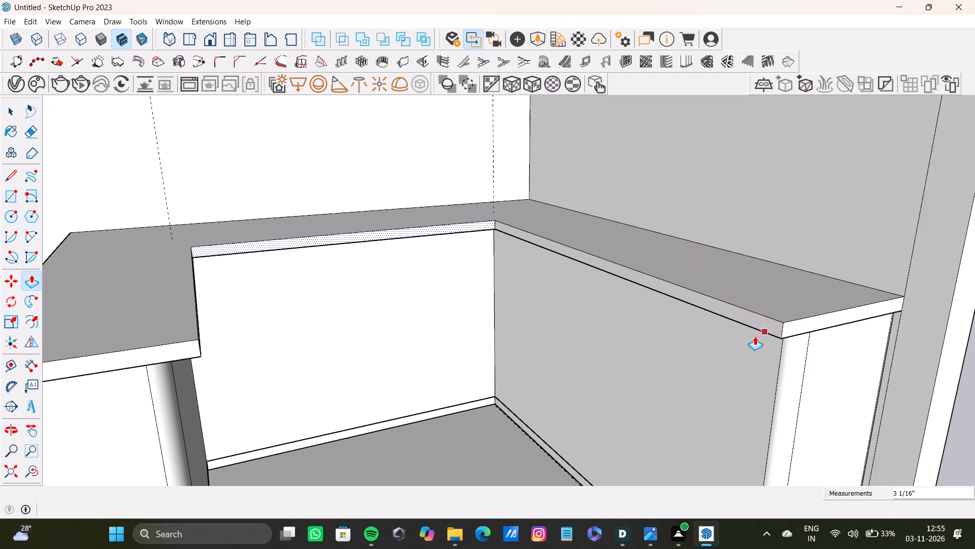
pyautogui.press('space')
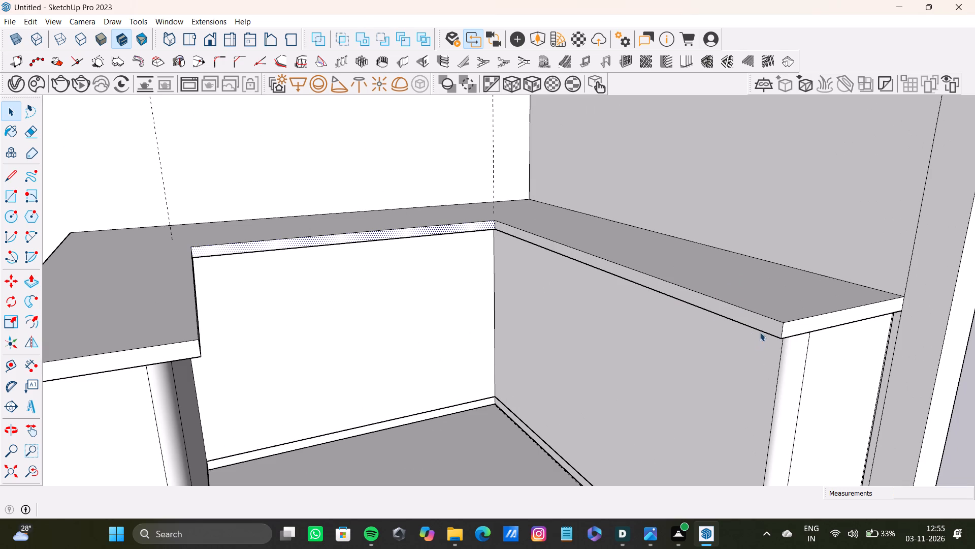
pyautogui.click(765, 327)
pyautogui.press('p')
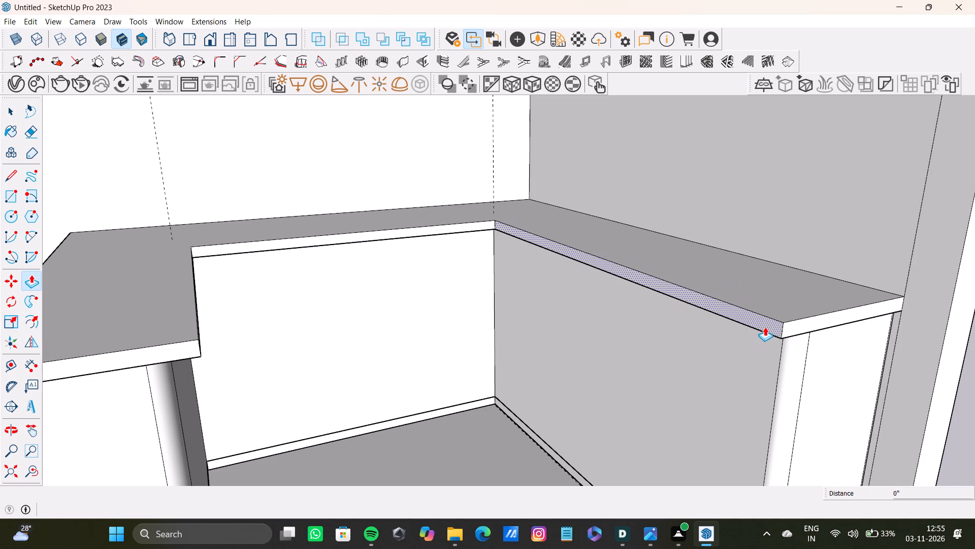
pyautogui.moveTo(778, 327); pyautogui.dragTo(772, 328)
pyautogui.scroll(-7, 760, 335)
pyautogui.moveTo(738, 352); pyautogui.dragTo(707, 294, button='middle')
pyautogui.scroll(6, 559, 290)
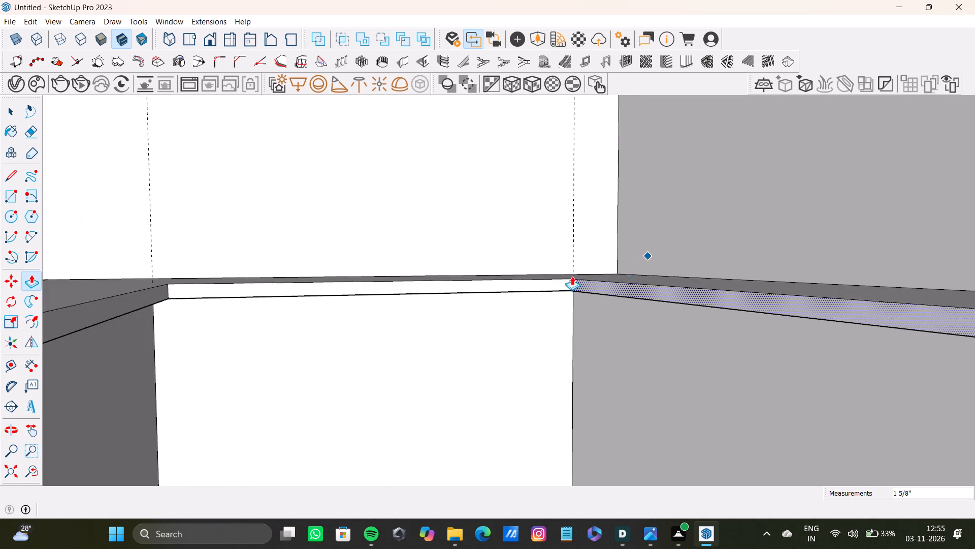
pyautogui.scroll(7, 572, 276)
pyautogui.moveTo(608, 293); pyautogui.dragTo(602, 306)
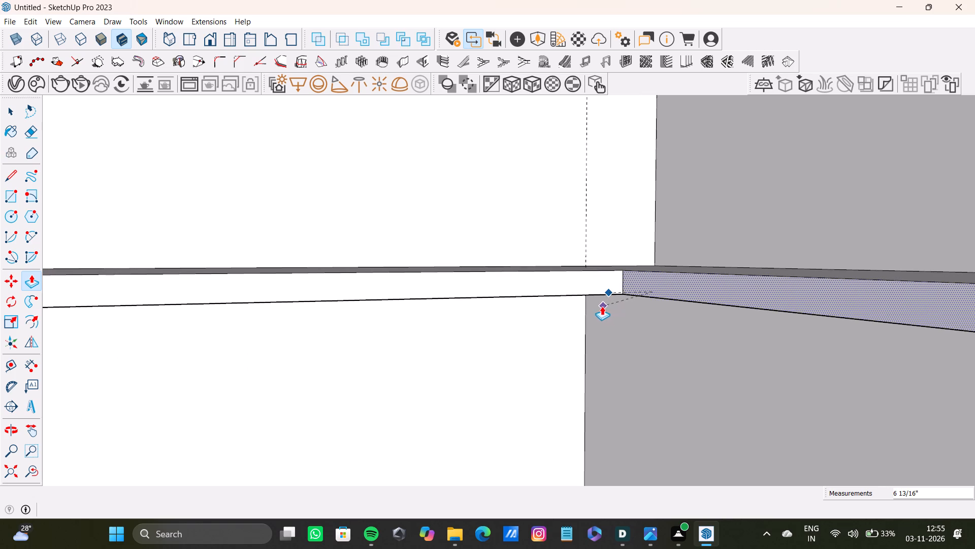
pyautogui.moveTo(602, 306); pyautogui.dragTo(600, 306)
pyautogui.moveTo(655, 294); pyautogui.dragTo(612, 297)
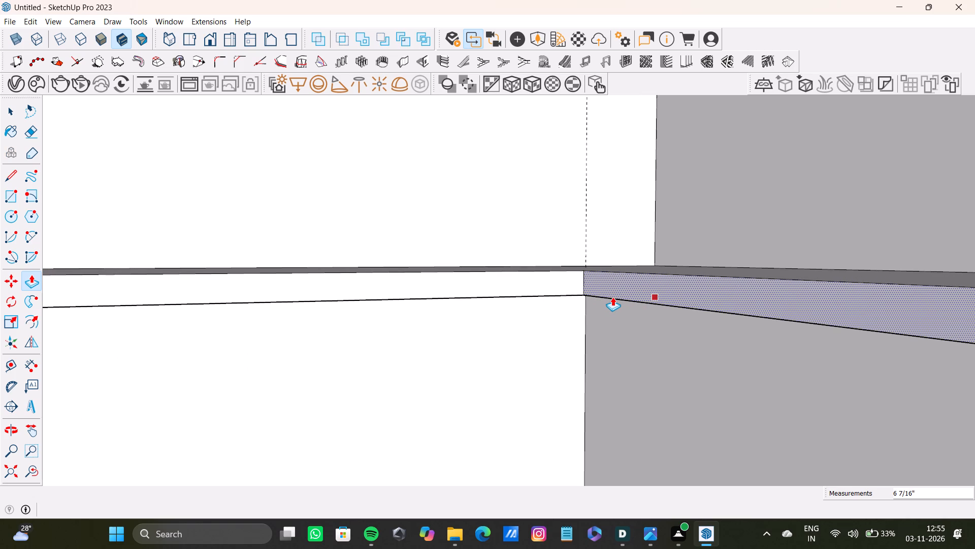
pyautogui.moveTo(612, 297); pyautogui.dragTo(614, 297)
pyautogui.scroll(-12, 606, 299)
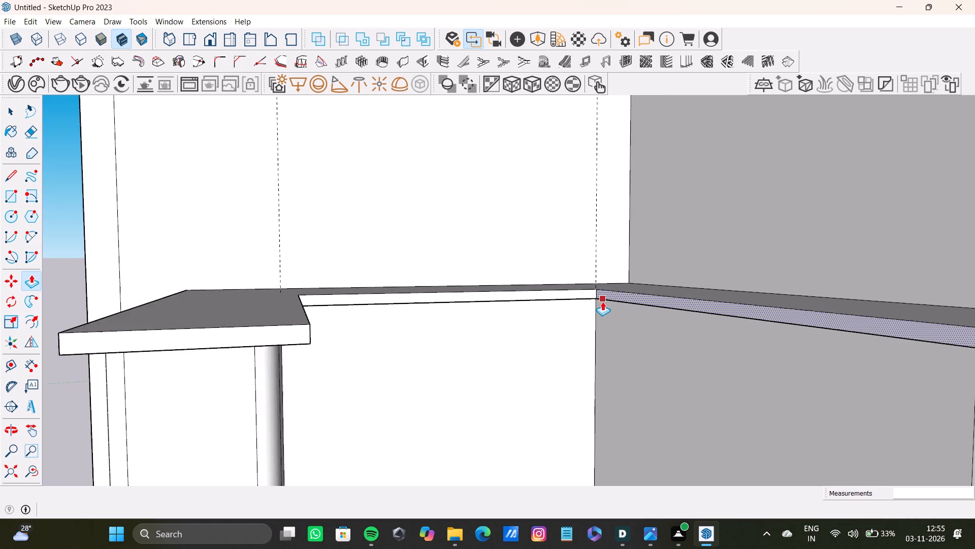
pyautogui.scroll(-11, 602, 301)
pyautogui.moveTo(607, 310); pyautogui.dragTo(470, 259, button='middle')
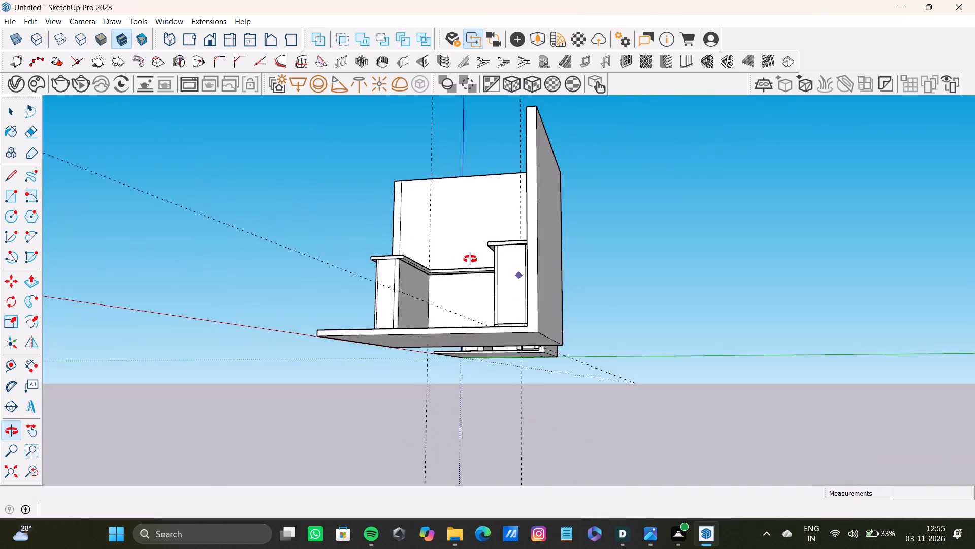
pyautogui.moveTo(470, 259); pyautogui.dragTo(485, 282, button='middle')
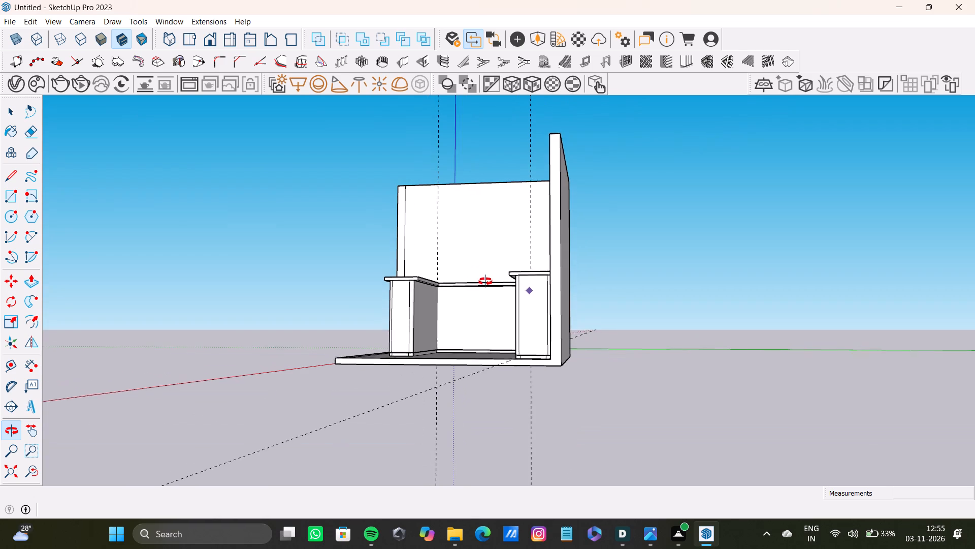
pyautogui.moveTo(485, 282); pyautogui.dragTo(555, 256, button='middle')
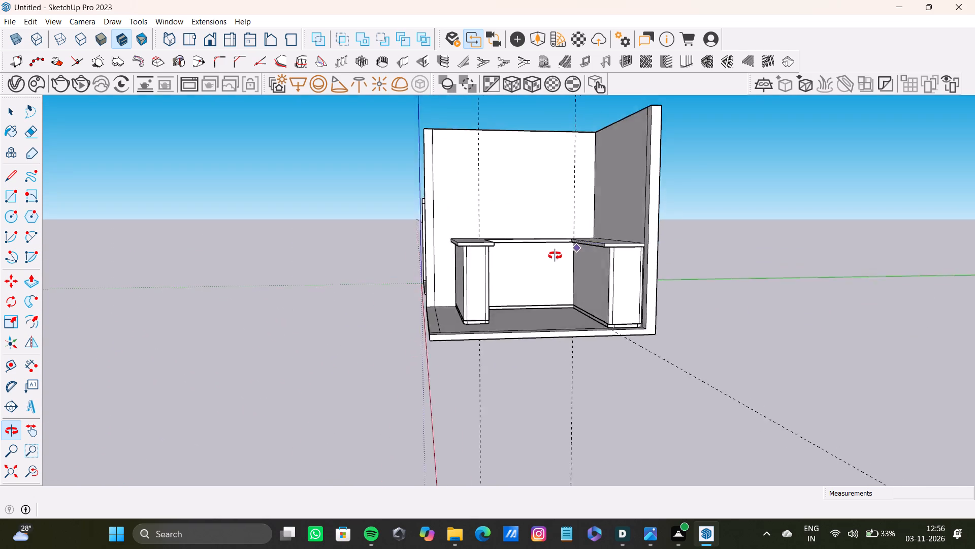
# Round the left countertop wing's outer front corner with an arc of about 7" radius, pushing the corner piece down through the slab.
pyautogui.moveTo(555, 256); pyautogui.dragTo(546, 305, button='middle')
pyautogui.scroll(8, 465, 333)
pyautogui.moveTo(460, 284); pyautogui.dragTo(438, 291, button='middle')
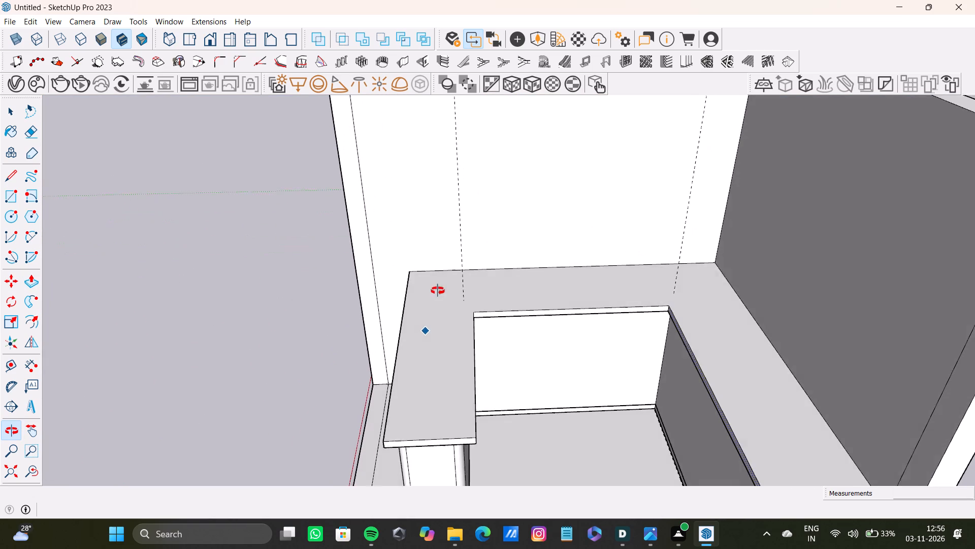
pyautogui.moveTo(438, 291); pyautogui.dragTo(437, 293, button='middle')
pyautogui.press('a')
pyautogui.scroll(4, 376, 431)
pyautogui.keyDown('shift'); pyautogui.moveTo(391, 445); pyautogui.dragTo(380, 410, button='middle'); pyautogui.keyUp('shift')
pyautogui.scroll(6, 381, 411)
pyautogui.click(380, 400)
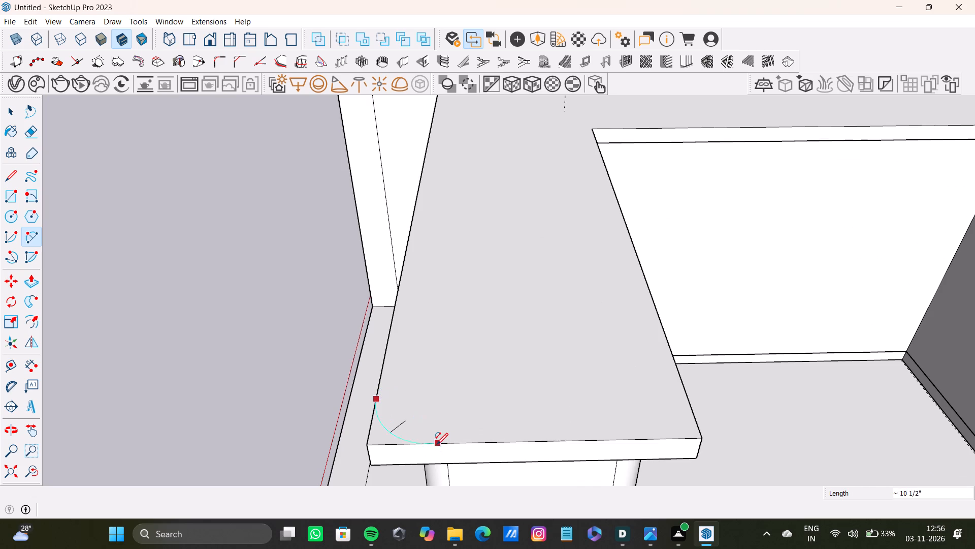
pyautogui.click(432, 445)
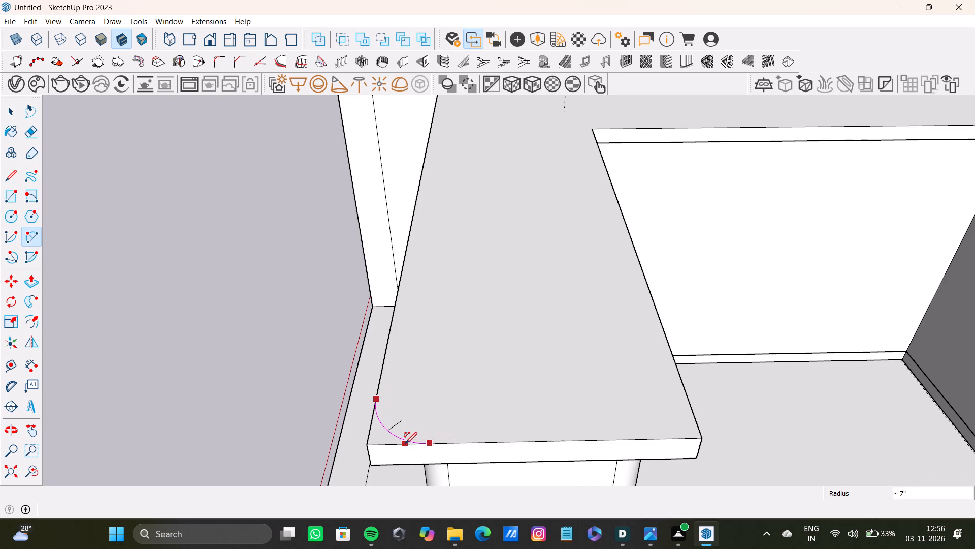
pyautogui.click(405, 444)
pyautogui.press('space')
pyautogui.click(383, 438)
pyautogui.press('p')
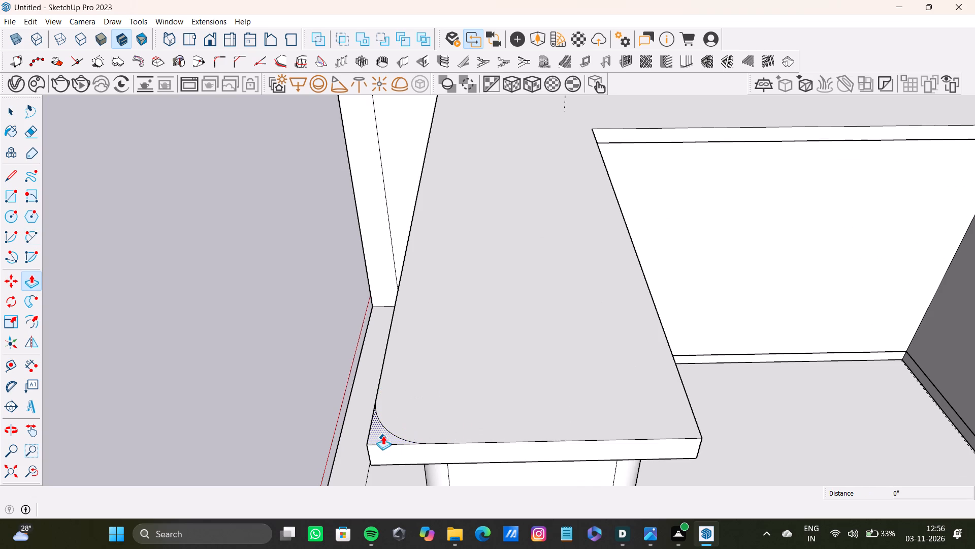
pyautogui.moveTo(383, 435); pyautogui.dragTo(383, 470)
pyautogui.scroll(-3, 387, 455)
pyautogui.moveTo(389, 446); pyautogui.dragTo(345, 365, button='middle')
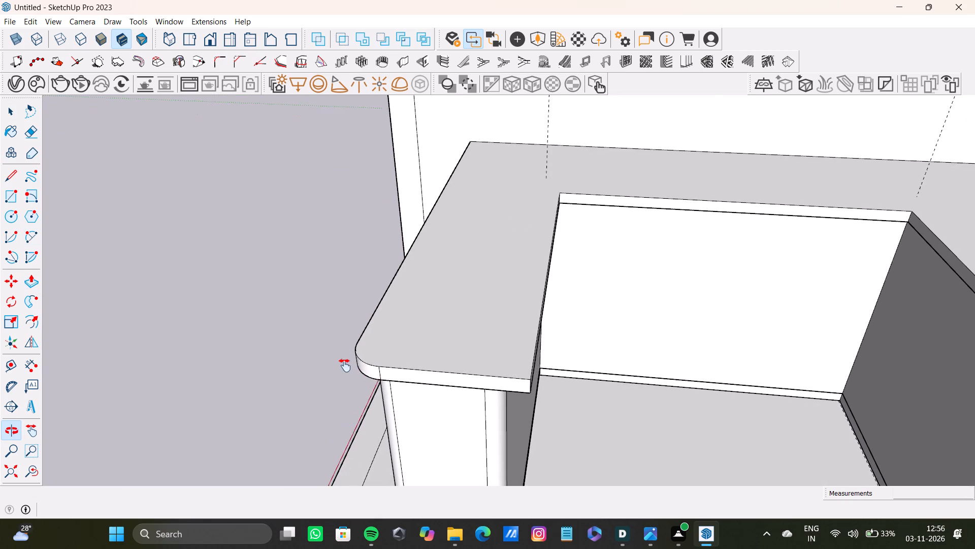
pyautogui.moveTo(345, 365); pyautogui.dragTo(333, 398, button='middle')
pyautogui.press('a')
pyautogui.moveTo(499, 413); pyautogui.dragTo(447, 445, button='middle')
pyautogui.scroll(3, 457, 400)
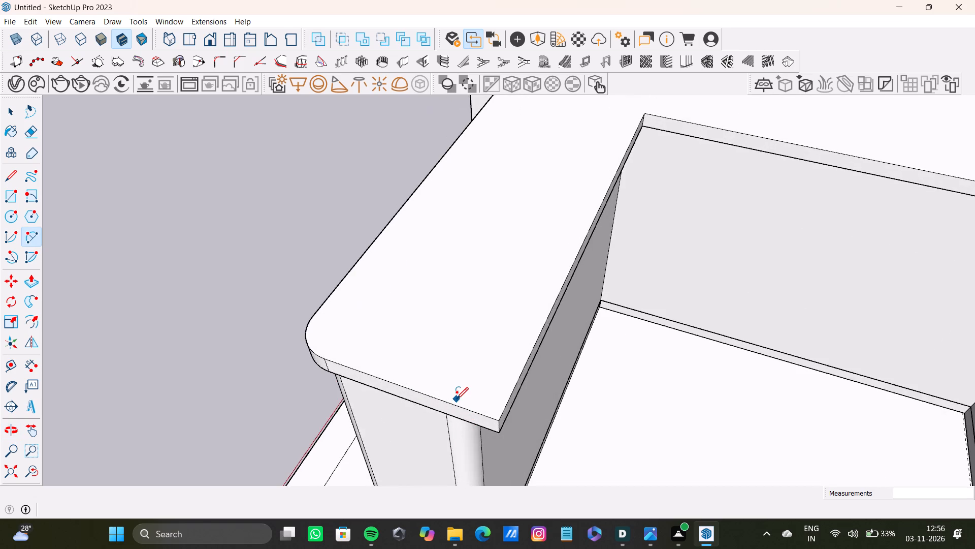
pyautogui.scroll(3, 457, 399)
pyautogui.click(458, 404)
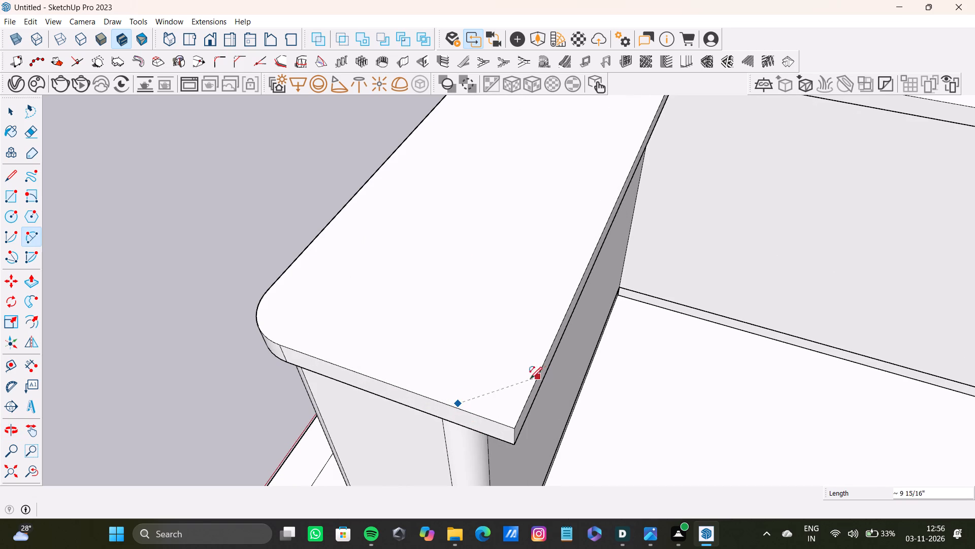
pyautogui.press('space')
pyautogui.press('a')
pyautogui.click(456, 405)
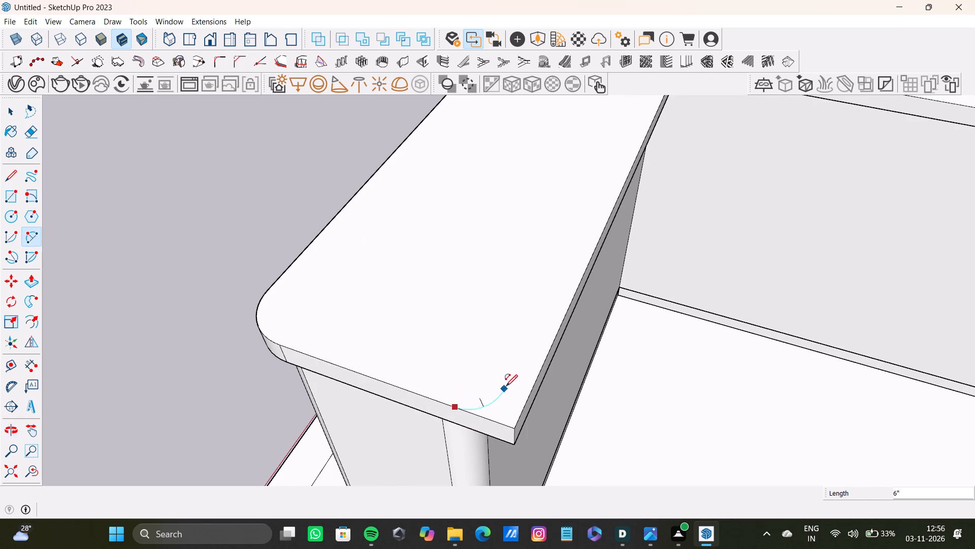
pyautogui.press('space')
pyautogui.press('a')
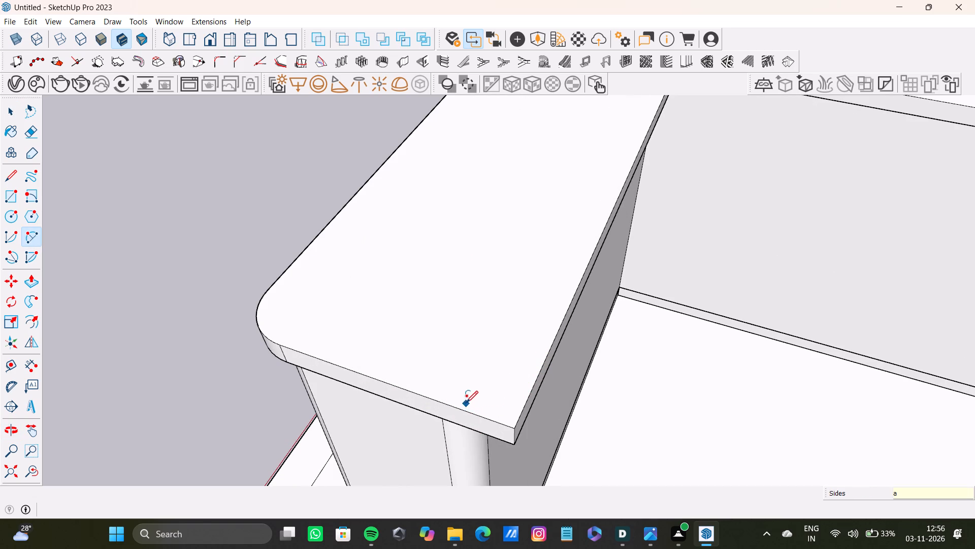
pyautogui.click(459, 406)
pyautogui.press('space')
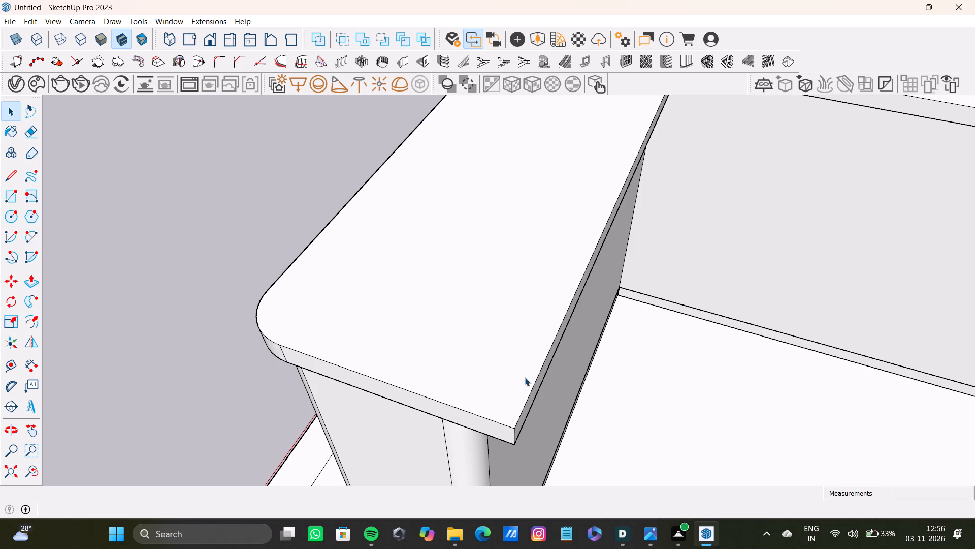
# Round the left countertop wing's inner front corner with an arc, pushing the corner piece down 3 1/2" through the slab.
pyautogui.press('a')
pyautogui.scroll(-2, 479, 398)
pyautogui.keyDown('shift'); pyautogui.moveTo(479, 398); pyautogui.dragTo(471, 382, button='middle'); pyautogui.keyUp('shift')
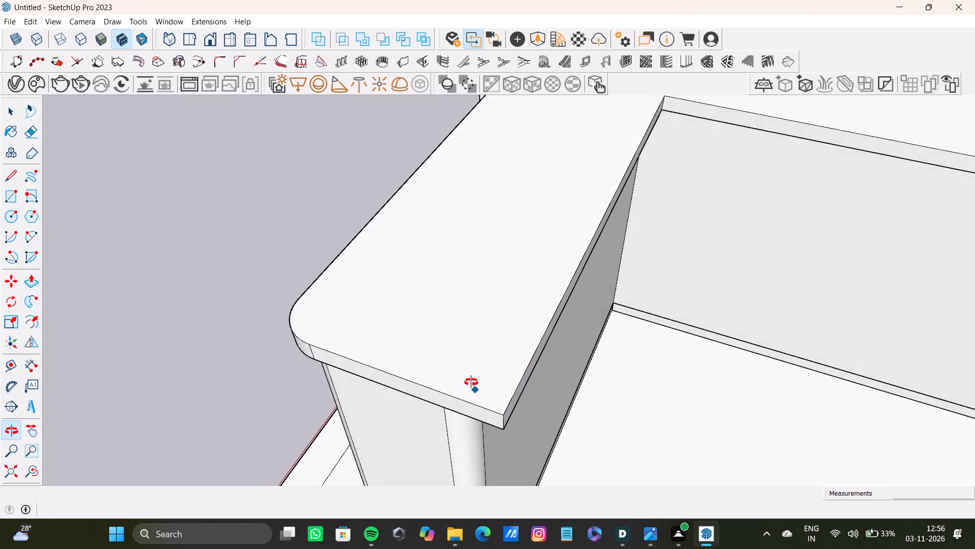
pyautogui.keyDown('shift'); pyautogui.moveTo(471, 382); pyautogui.dragTo(454, 405, button='middle'); pyautogui.keyUp('shift')
pyautogui.scroll(7, 468, 394)
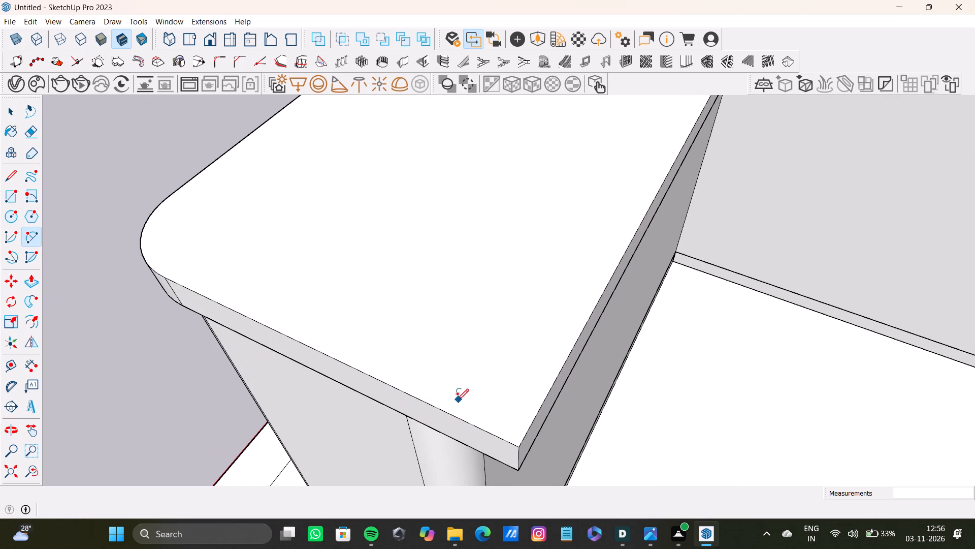
pyautogui.click(445, 411)
pyautogui.click(559, 371)
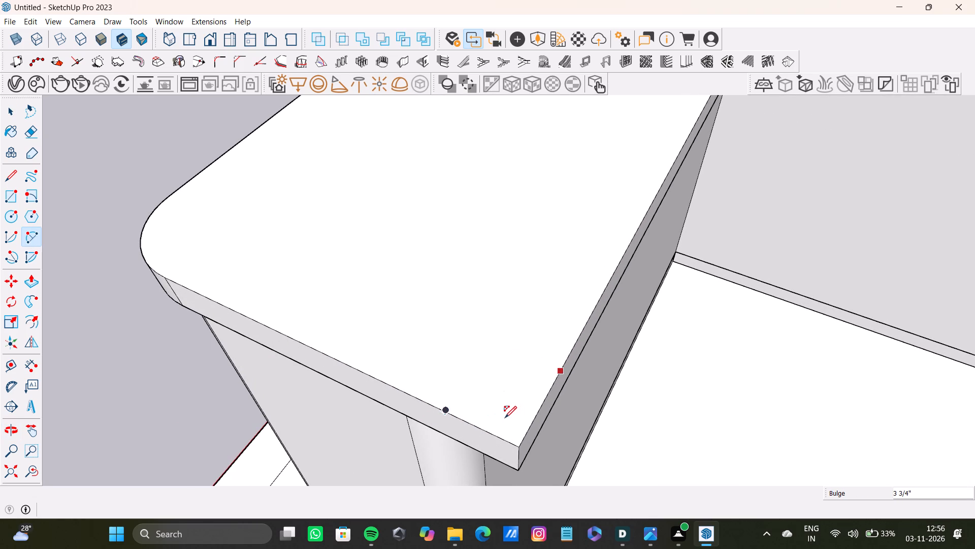
pyautogui.click(487, 414)
pyautogui.press('space')
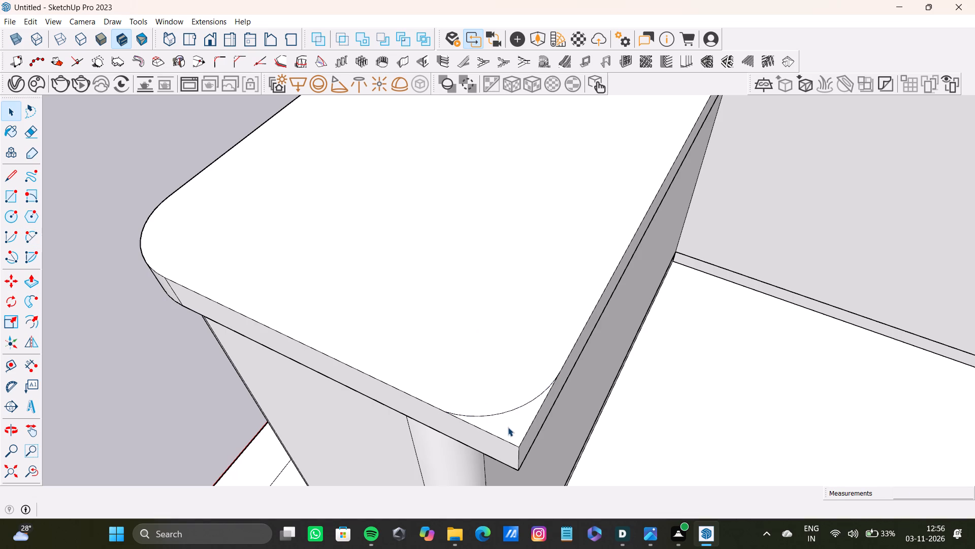
pyautogui.click(508, 427)
pyautogui.press('p')
pyautogui.moveTo(508, 427); pyautogui.dragTo(511, 458)
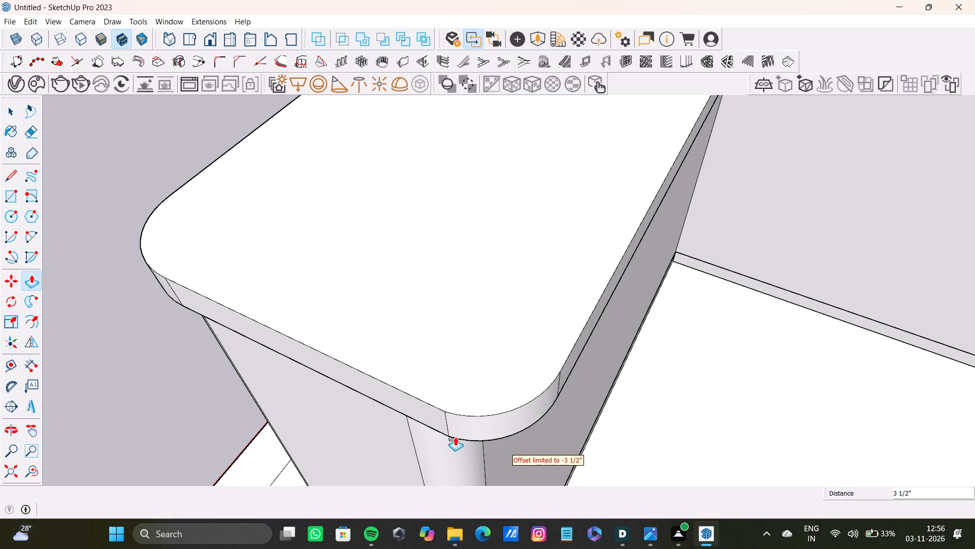
# Examine the left countertop wing's rounded end and the whole U-shaped counter from below, the front, above and the side.
pyautogui.scroll(-15, 455, 437)
pyautogui.moveTo(454, 436); pyautogui.dragTo(417, 181, button='middle')
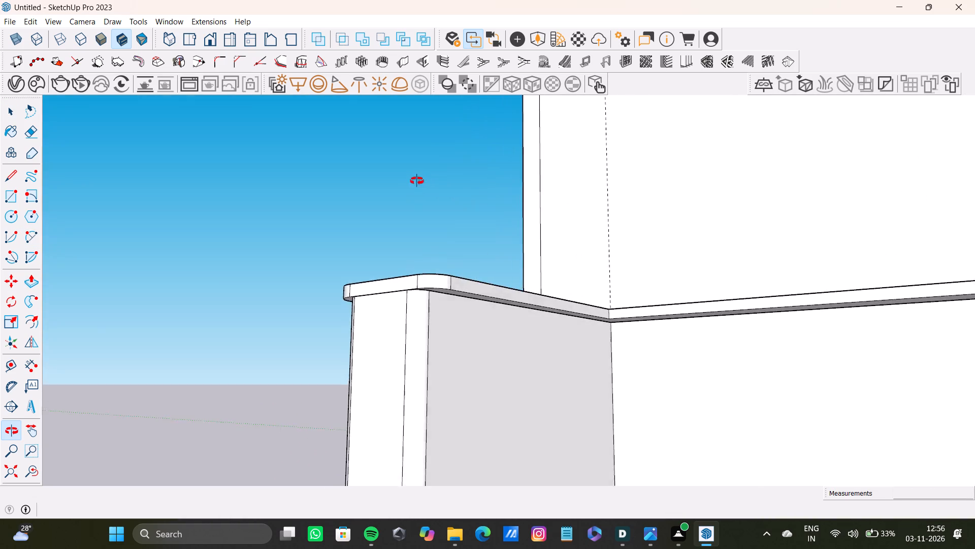
pyautogui.moveTo(417, 181); pyautogui.dragTo(576, 260, button='middle')
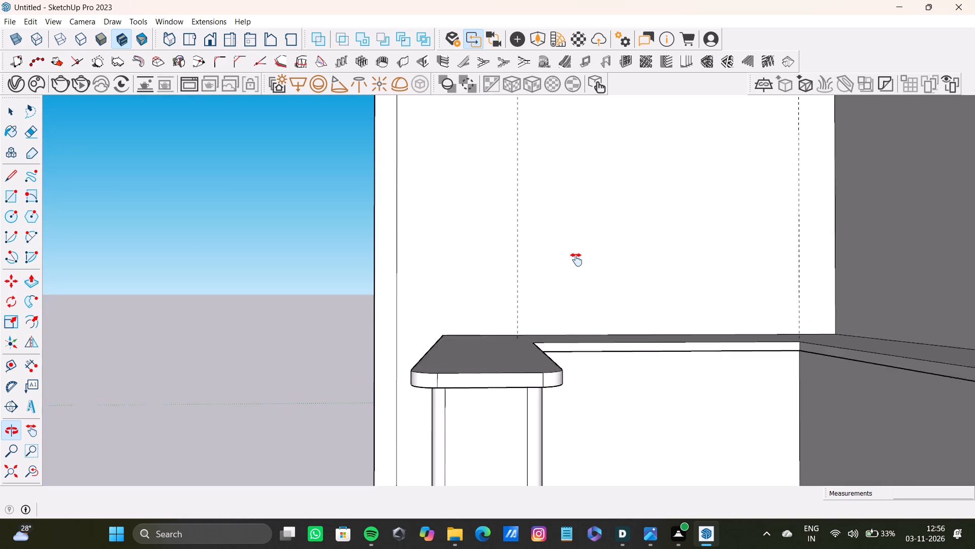
pyautogui.moveTo(576, 260); pyautogui.dragTo(497, 198, button='middle')
pyautogui.scroll(-8, 497, 198)
pyautogui.moveTo(577, 229); pyautogui.dragTo(577, 252, button='middle')
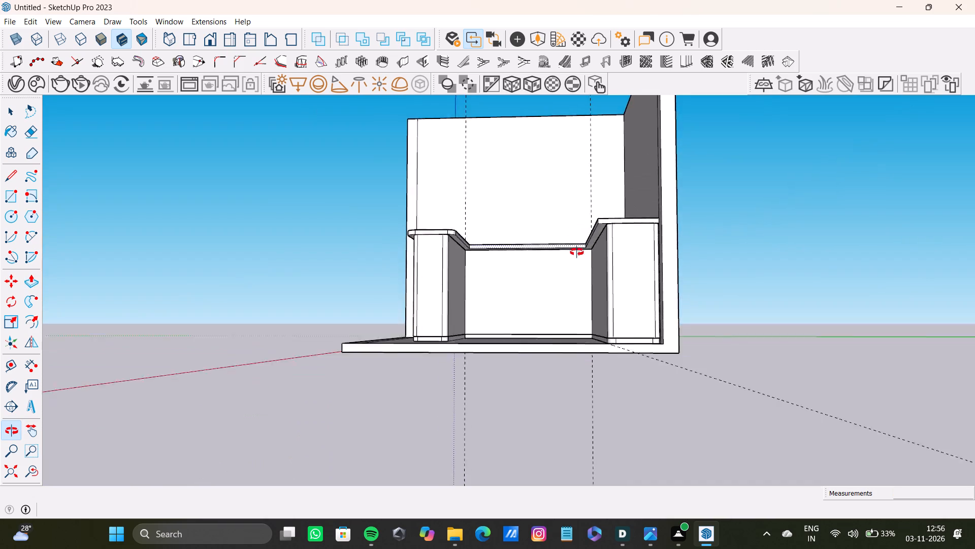
pyautogui.moveTo(577, 252); pyautogui.dragTo(599, 308, button='middle')
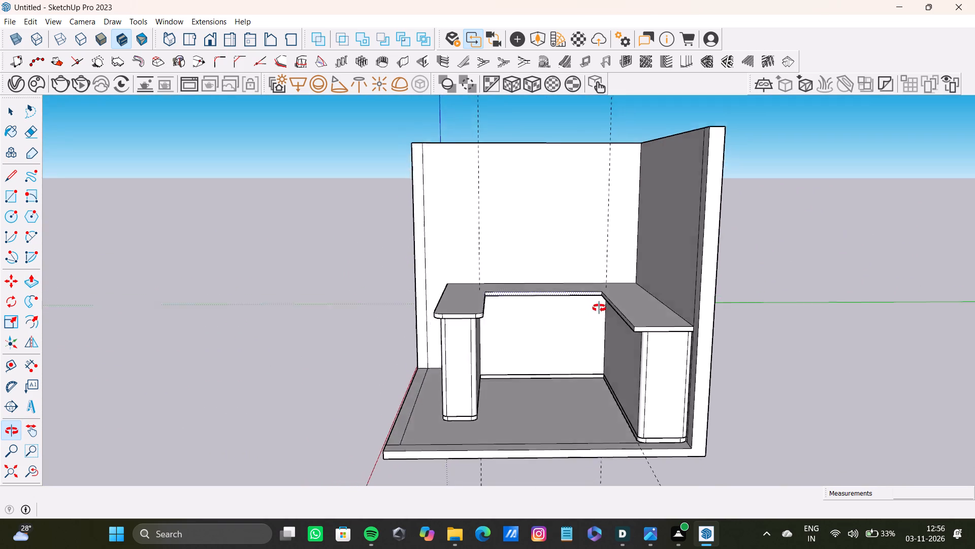
pyautogui.moveTo(599, 308); pyautogui.dragTo(590, 250, button='middle')
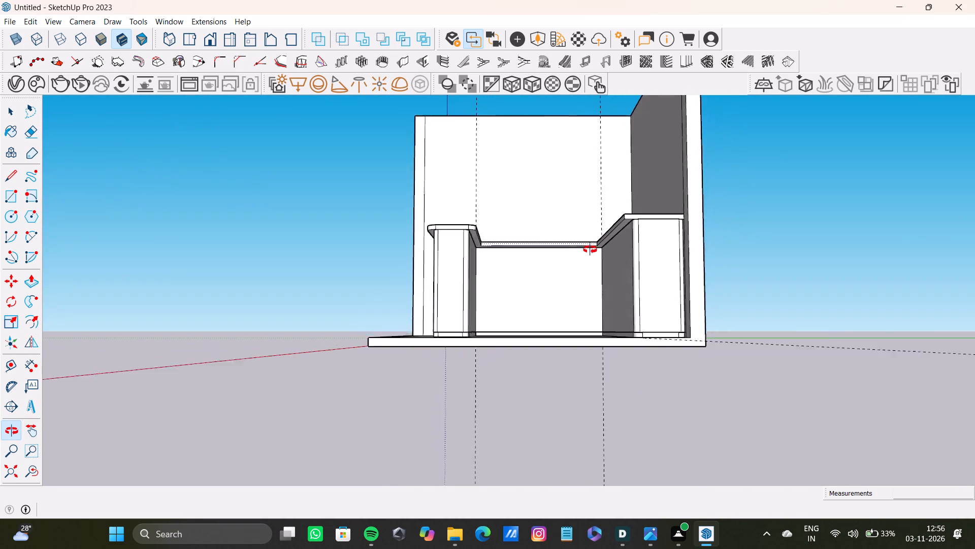
pyautogui.moveTo(590, 250); pyautogui.dragTo(505, 247, button='middle')
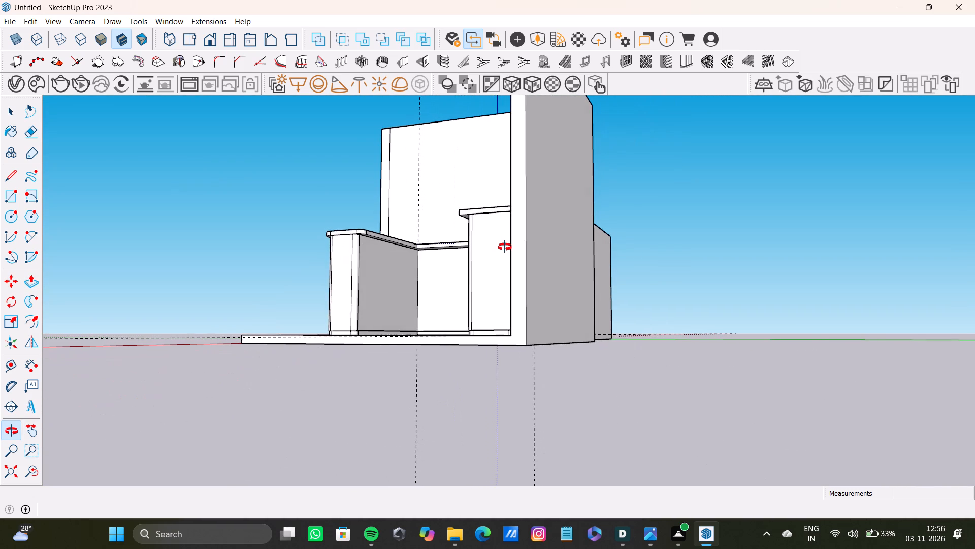
pyautogui.moveTo(505, 247); pyautogui.dragTo(485, 339, button='middle')
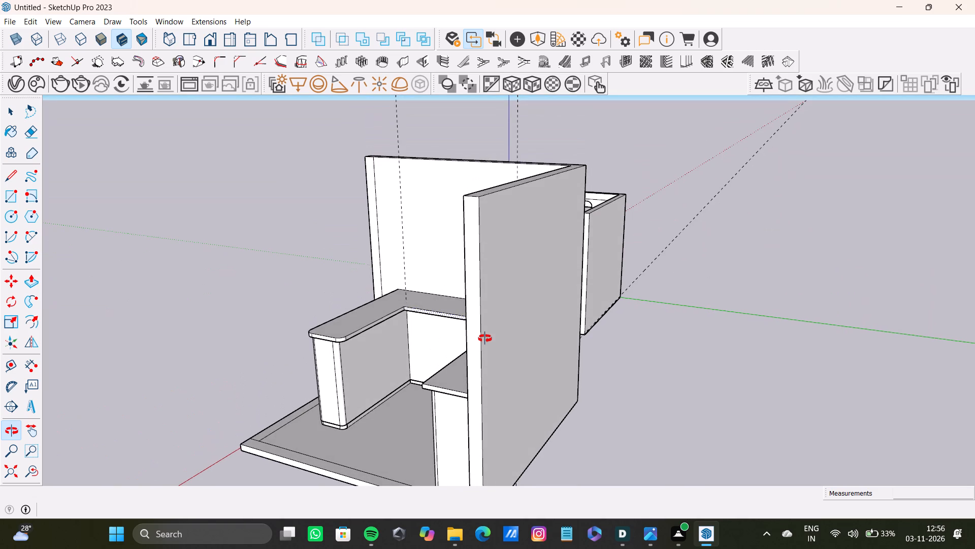
# Round the right countertop wing's inner front corner with an arc of about 9 11/16" radius, pushing the corner piece down 3 1/2".
pyautogui.moveTo(485, 339); pyautogui.dragTo(567, 311, button='middle')
pyautogui.scroll(8, 523, 358)
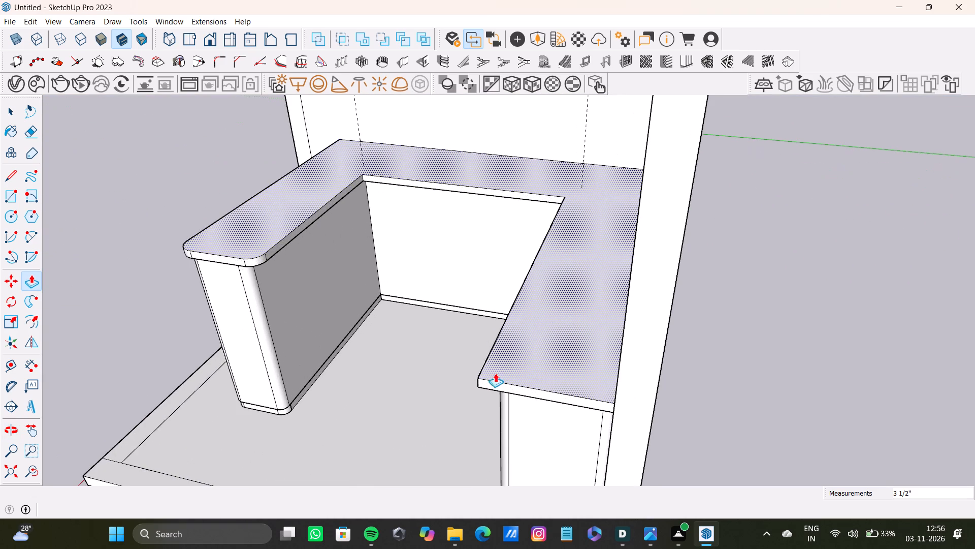
pyautogui.press('a')
pyautogui.scroll(4, 461, 379)
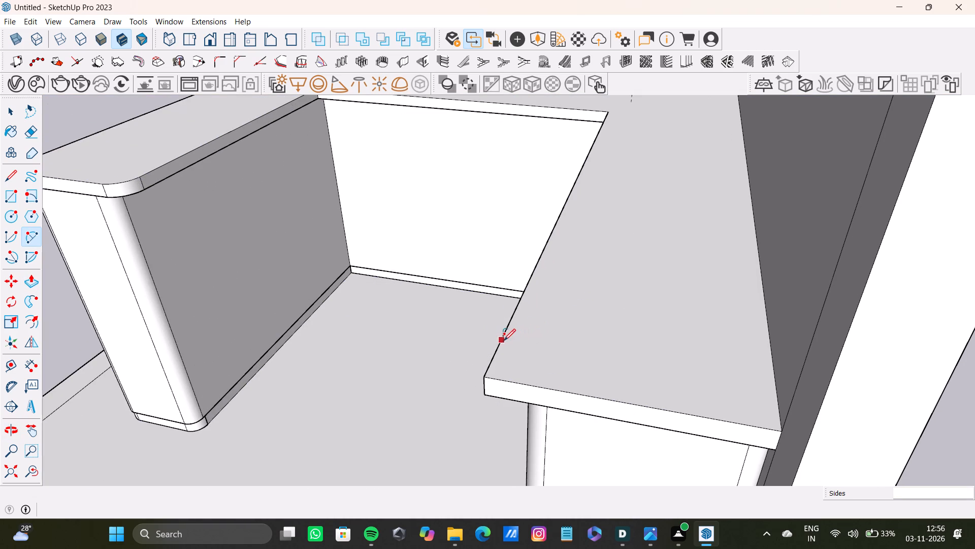
pyautogui.click(503, 340)
pyautogui.click(543, 389)
pyautogui.click(521, 378)
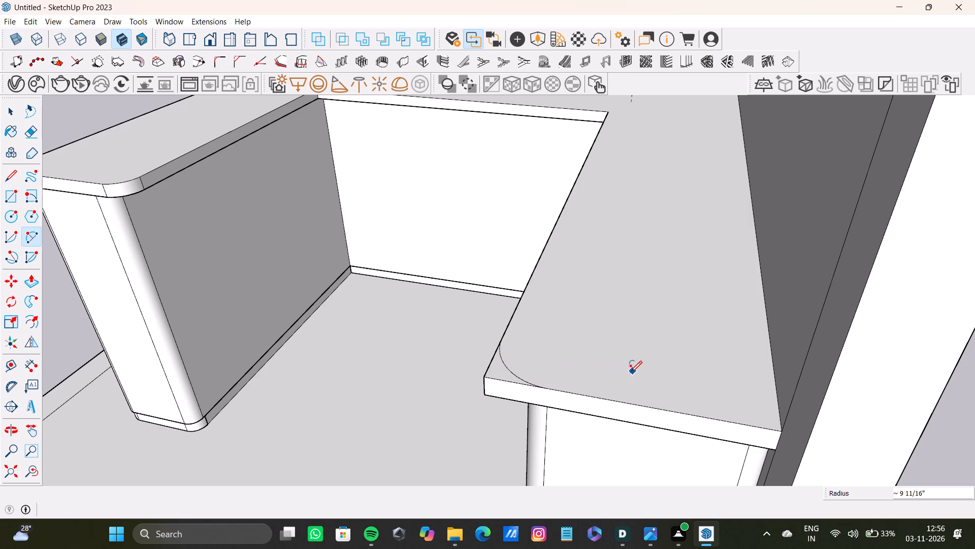
pyautogui.press('space')
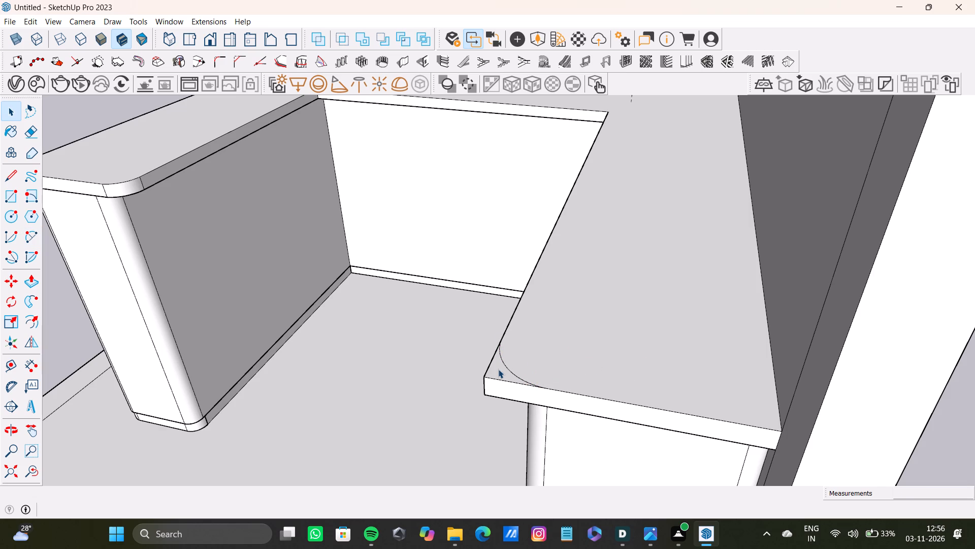
pyautogui.click(498, 369)
pyautogui.press('p')
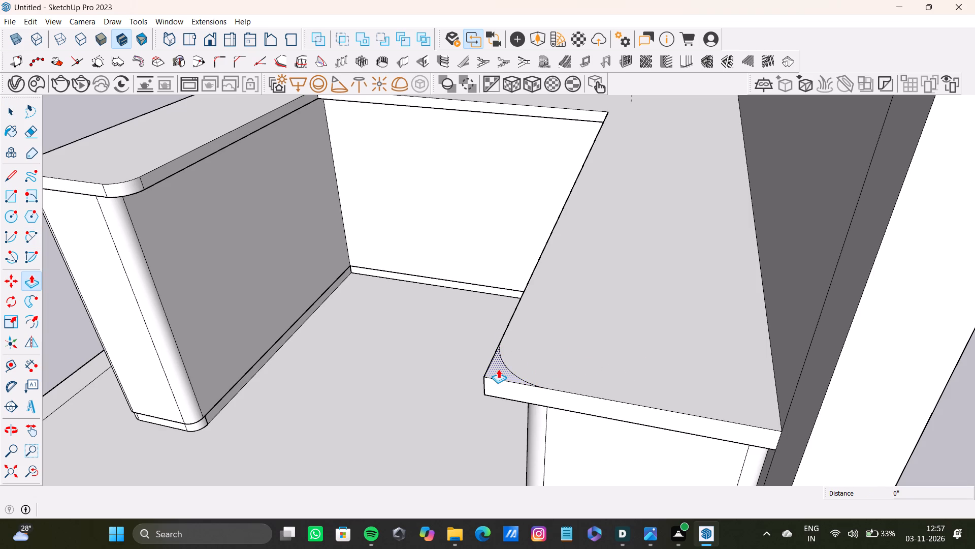
pyautogui.moveTo(498, 369); pyautogui.dragTo(498, 393)
# Examine the rounded countertop ends of both wings from the sides, the front, above and below.
pyautogui.scroll(-12, 491, 397)
pyautogui.moveTo(477, 401); pyautogui.dragTo(695, 274, button='middle')
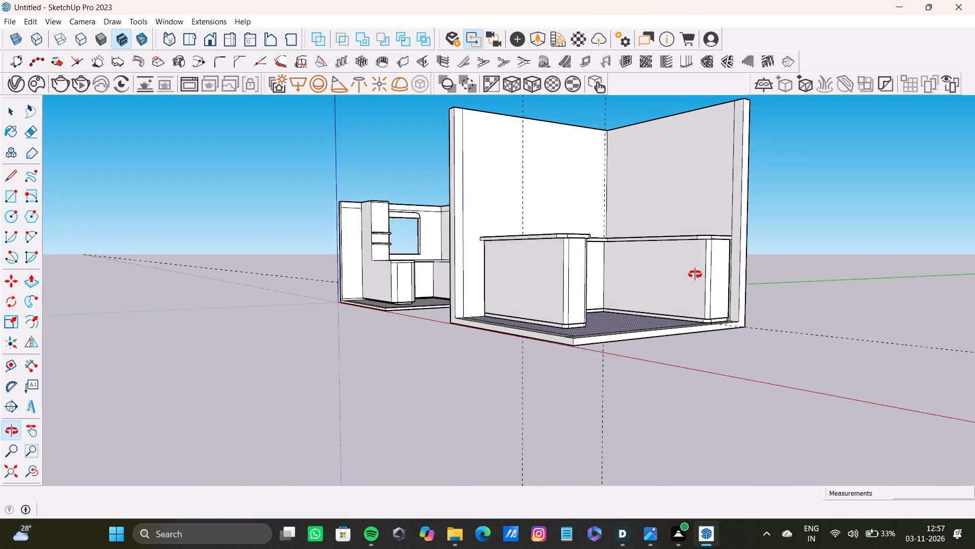
pyautogui.moveTo(695, 274); pyautogui.dragTo(543, 373, button='middle')
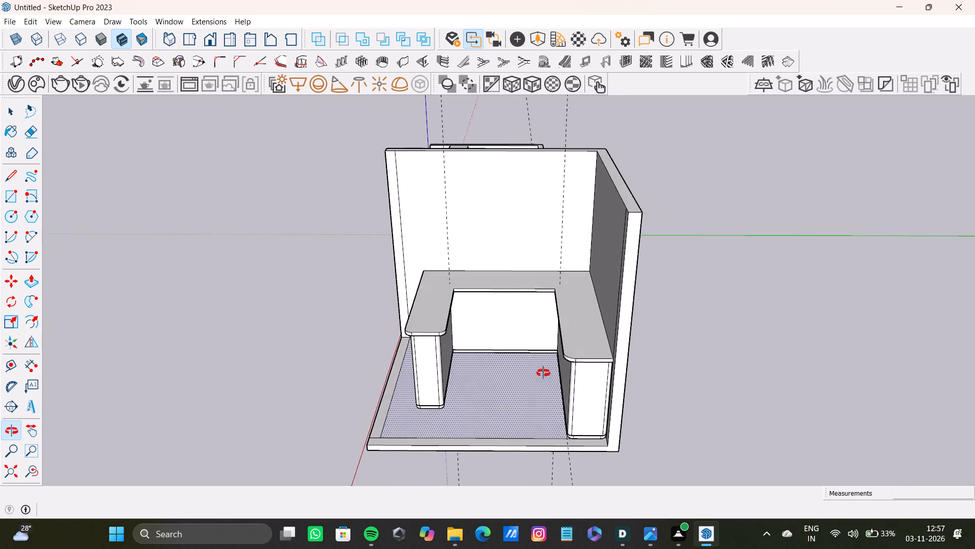
pyautogui.moveTo(543, 373); pyautogui.dragTo(563, 271, button='middle')
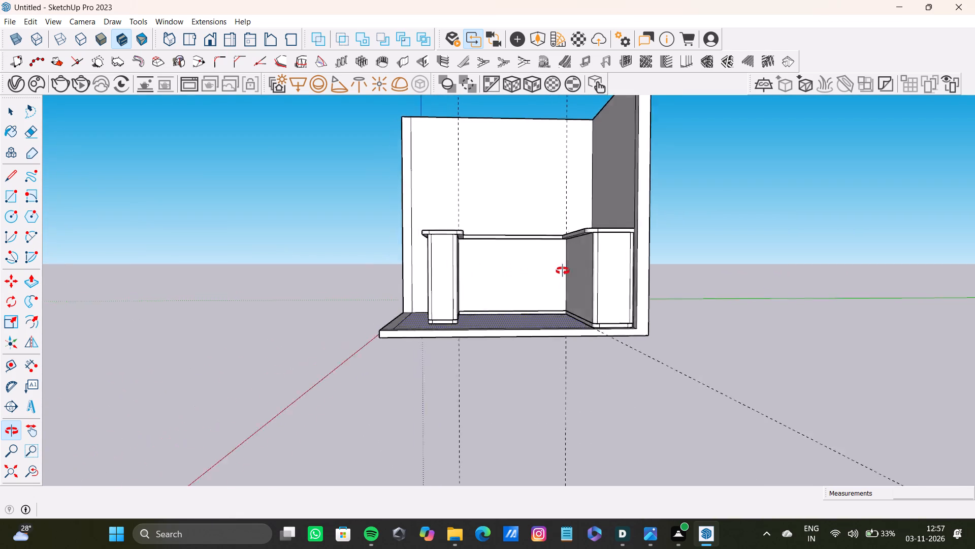
pyautogui.moveTo(563, 271); pyautogui.dragTo(521, 240, button='middle')
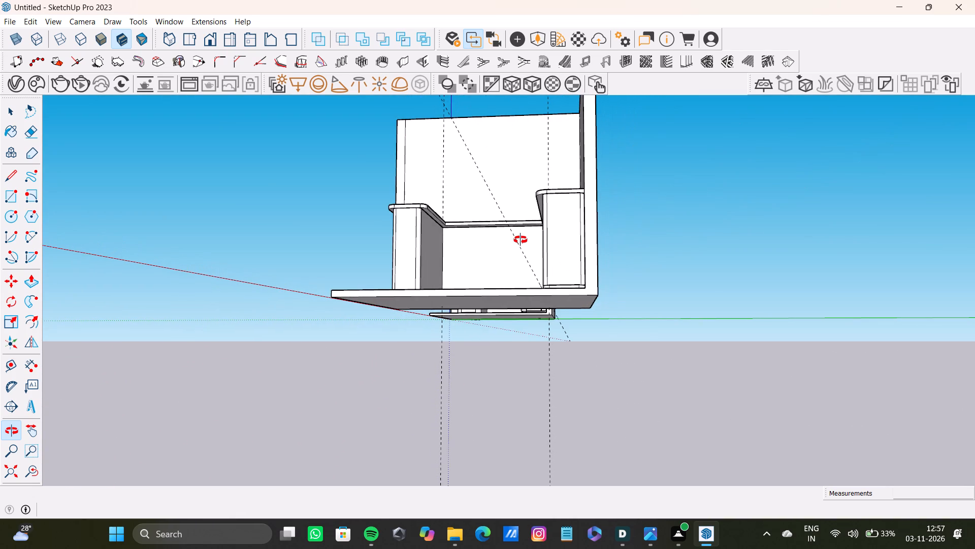
pyautogui.moveTo(521, 240); pyautogui.dragTo(520, 239, button='middle')
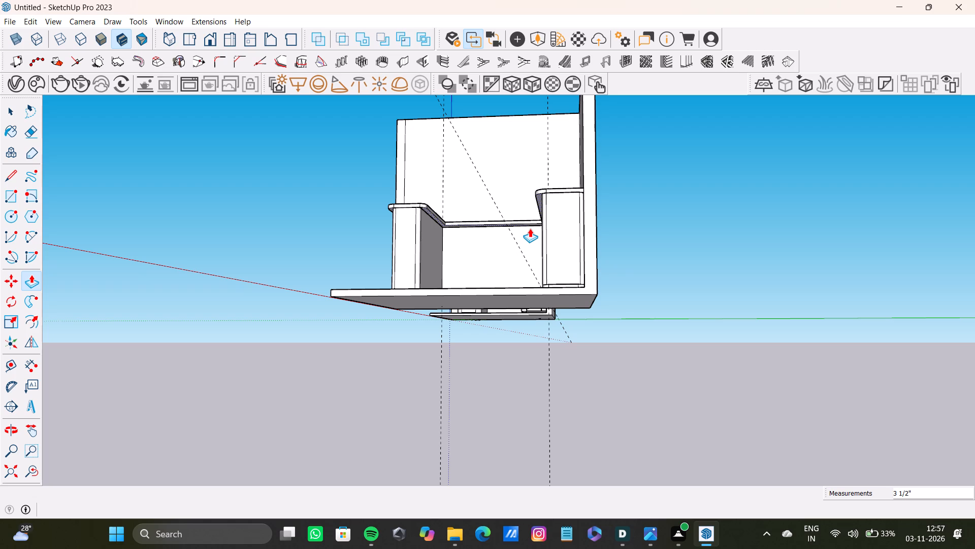
pyautogui.scroll(-7, 506, 268)
pyautogui.moveTo(465, 243); pyautogui.dragTo(601, 240, button='middle')
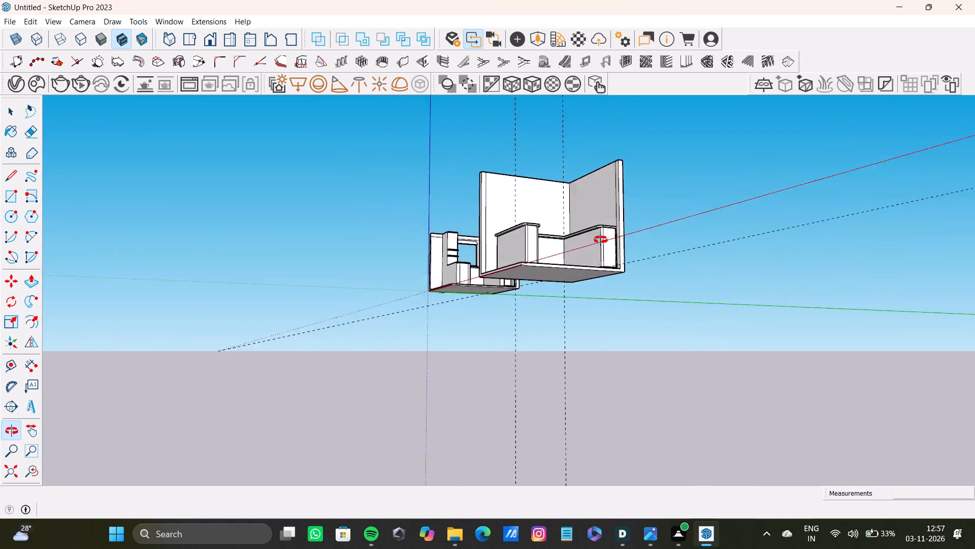
pyautogui.moveTo(601, 240); pyautogui.dragTo(565, 344, button='middle')
pyautogui.scroll(8, 494, 316)
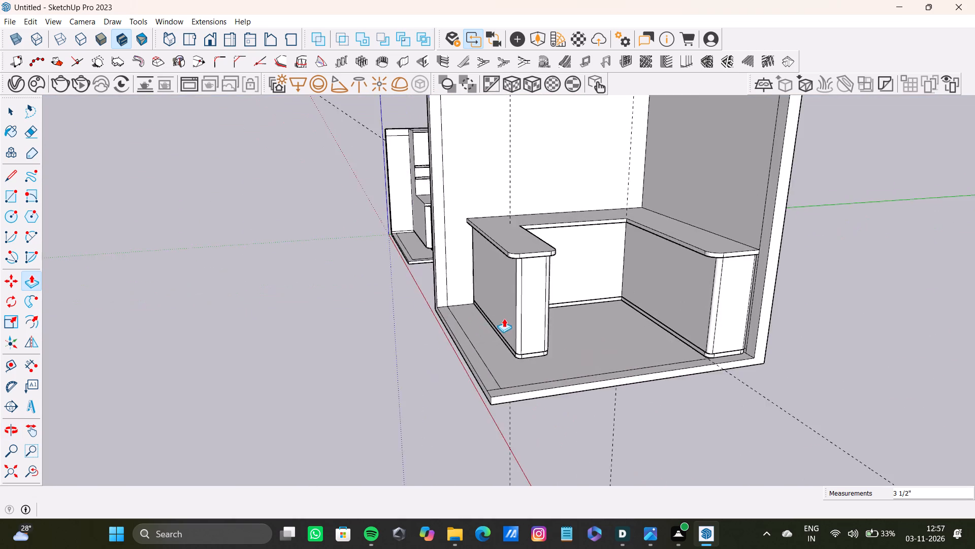
# Examine the U-shaped counter and the neighbouring kitchen model from the front, above and the side.
pyautogui.scroll(6, 504, 318)
pyautogui.scroll(-7, 556, 346)
pyautogui.moveTo(556, 346); pyautogui.dragTo(653, 378, button='middle')
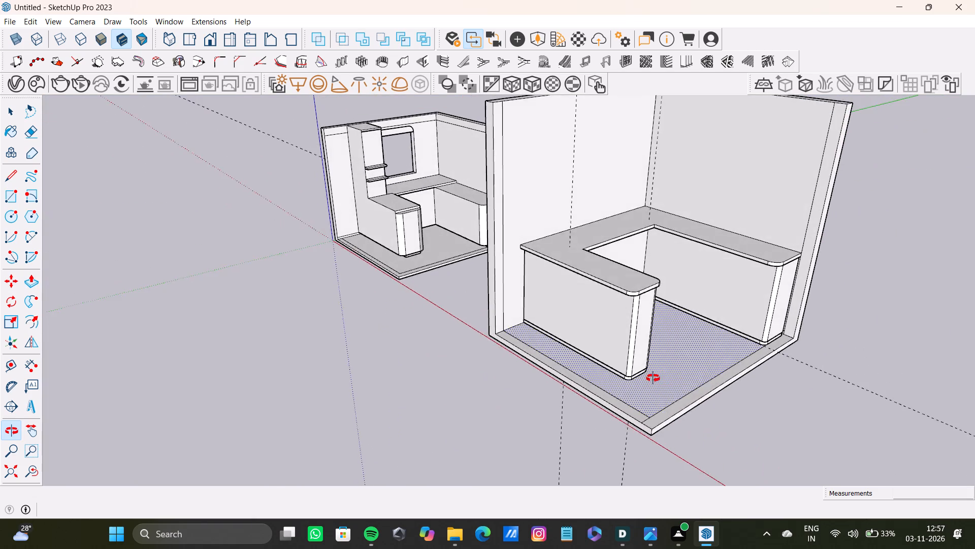
pyautogui.moveTo(653, 378); pyautogui.dragTo(554, 364, button='middle')
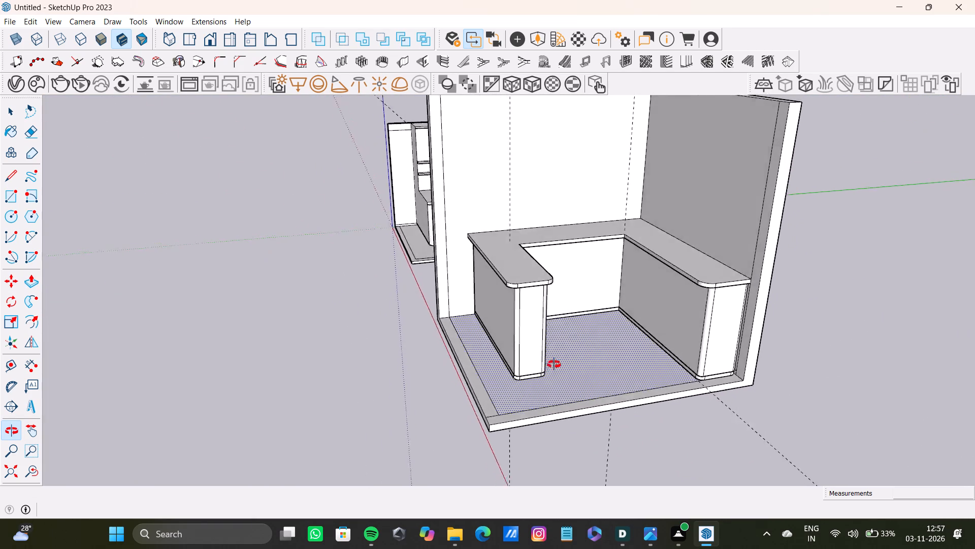
pyautogui.moveTo(554, 364); pyautogui.dragTo(793, 335, button='middle')
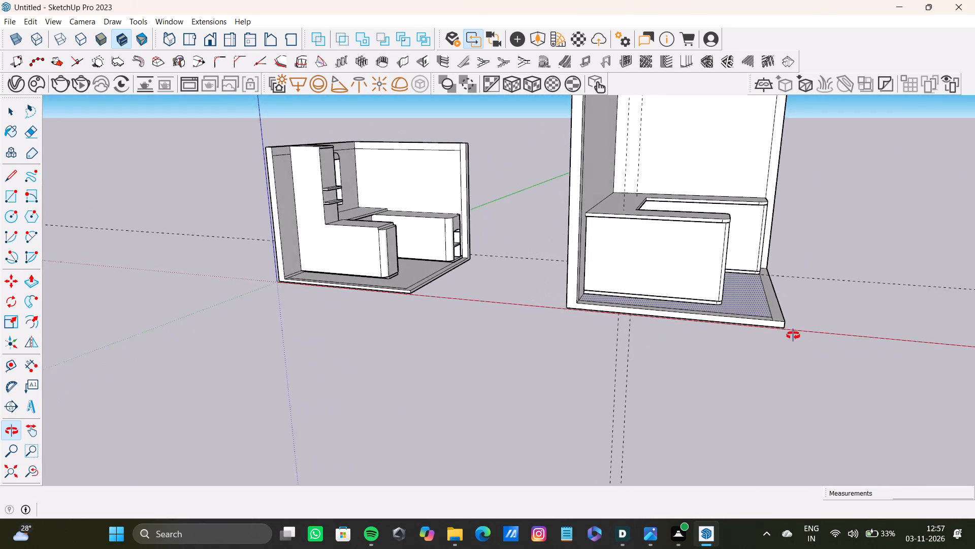
pyautogui.moveTo(793, 335); pyautogui.dragTo(557, 350, button='middle')
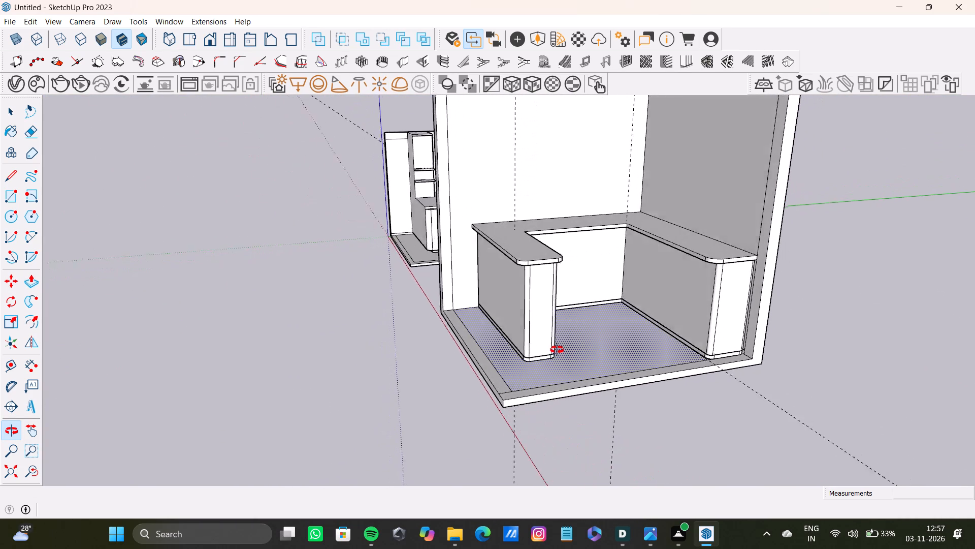
pyautogui.moveTo(557, 350); pyautogui.dragTo(624, 382, button='middle')
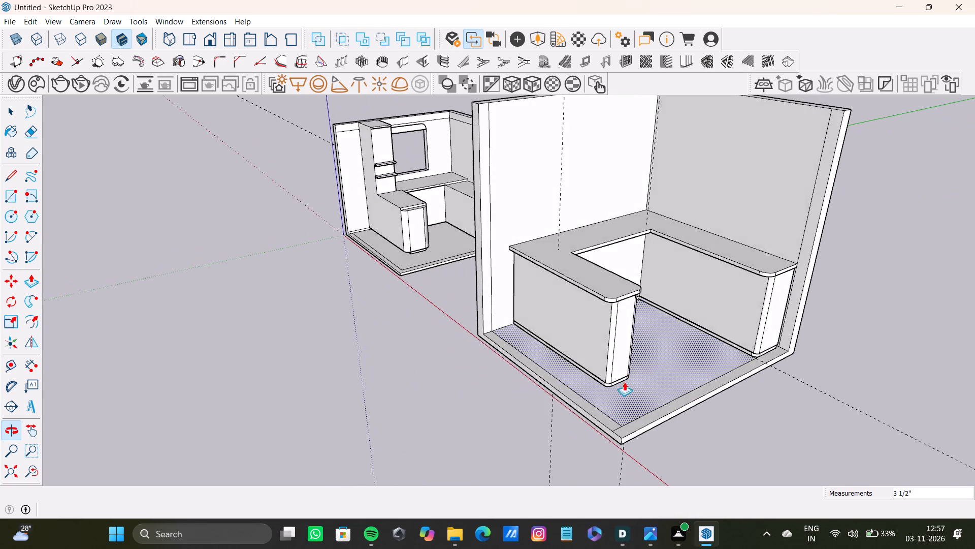
pyautogui.moveTo(624, 382); pyautogui.dragTo(633, 382, button='middle')
pyautogui.scroll(-8, 522, 353)
pyautogui.moveTo(514, 352); pyautogui.dragTo(436, 368, button='middle')
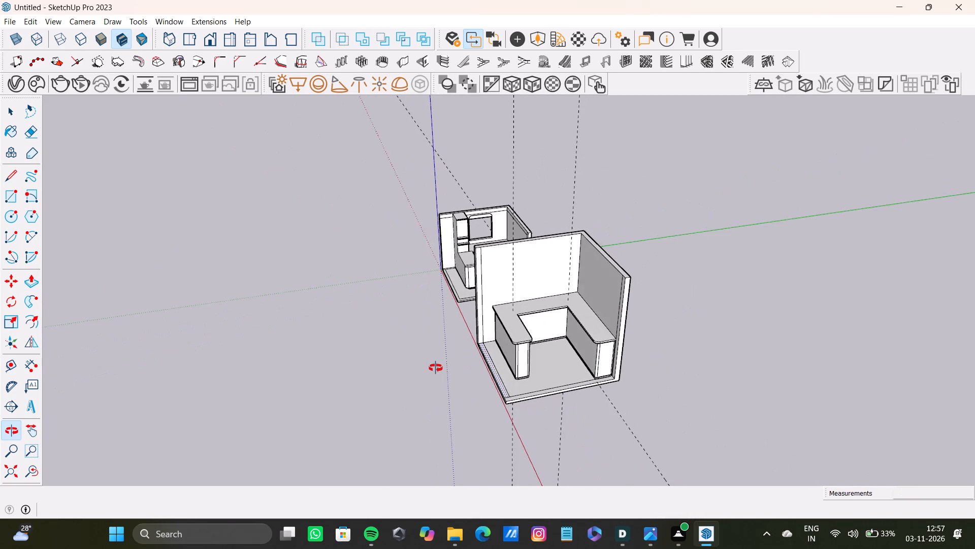
pyautogui.moveTo(436, 368); pyautogui.dragTo(434, 364, button='middle')
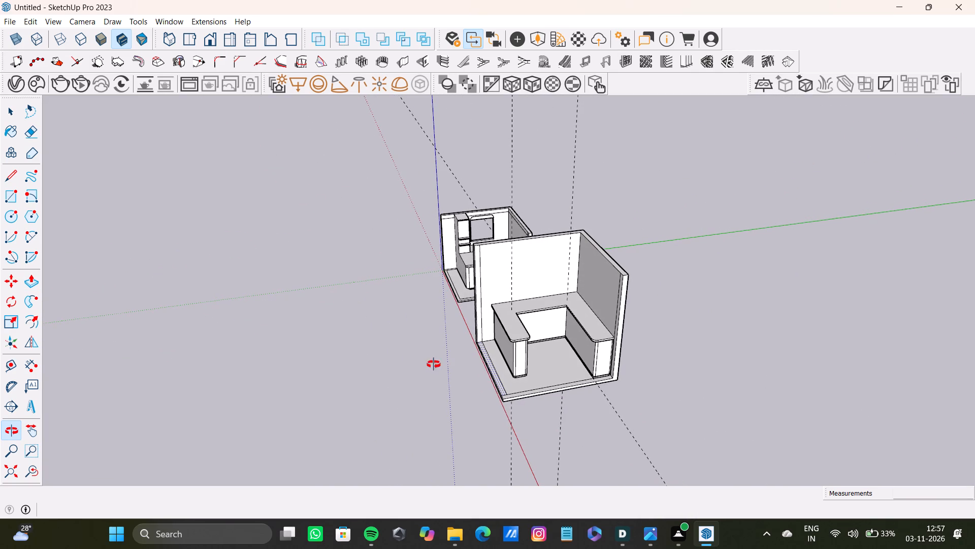
pyautogui.moveTo(434, 364); pyautogui.dragTo(398, 371, button='middle')
# Draw a rectangle about 4' 1" deep on the countertop's rear left corner, against the back wall.
pyautogui.press('r')
pyautogui.scroll(7, 425, 326)
pyautogui.moveTo(563, 338); pyautogui.dragTo(535, 392, button='middle')
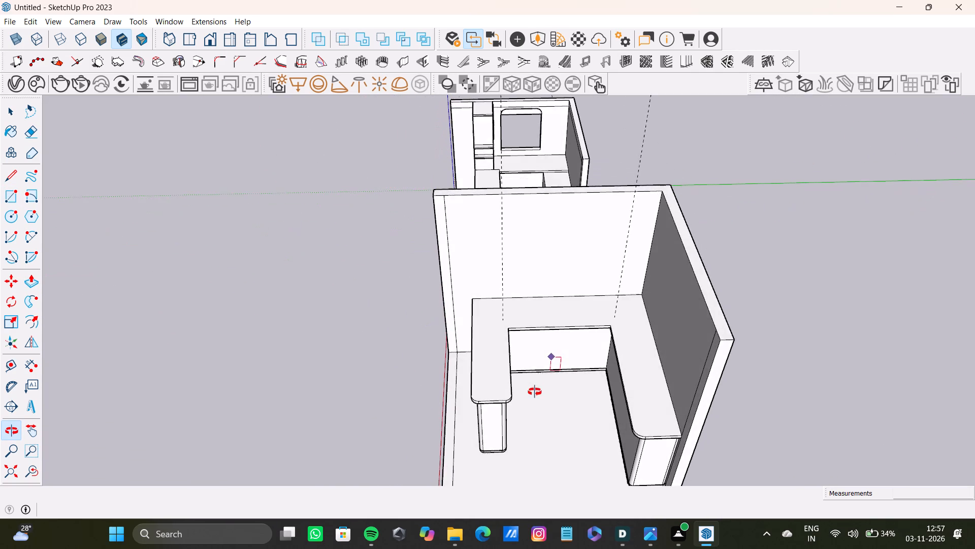
pyautogui.moveTo(535, 392); pyautogui.dragTo(514, 415, button='middle')
pyautogui.scroll(10, 478, 348)
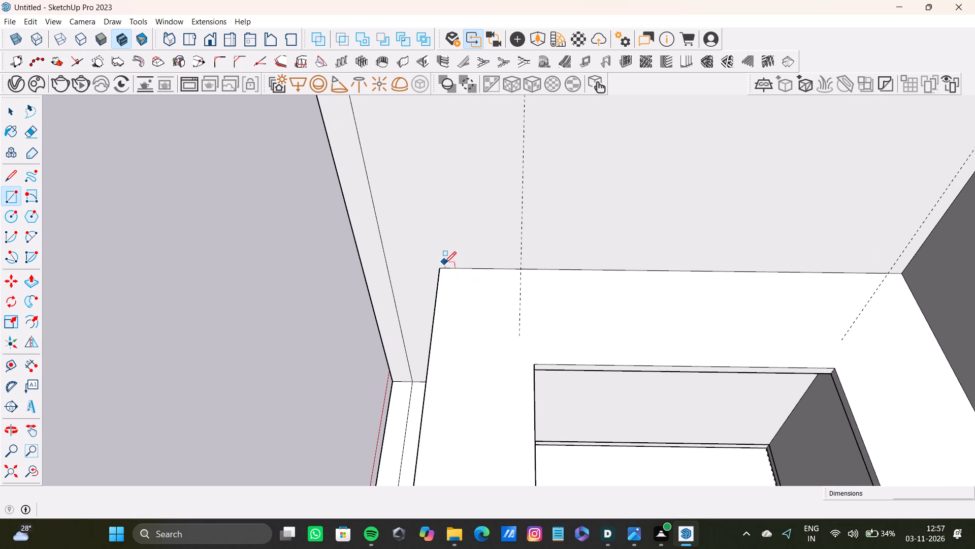
pyautogui.click(445, 270)
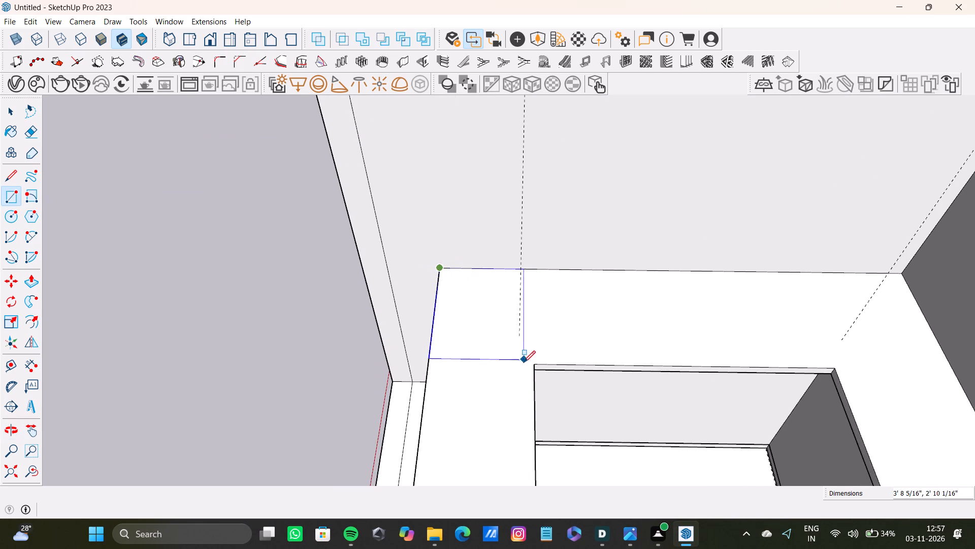
pyautogui.click(519, 372)
# Pull the corner rectangle up into a tall column, first 4' 8" and a further 6' 6 13/16".
pyautogui.press('space')
pyautogui.click(494, 326)
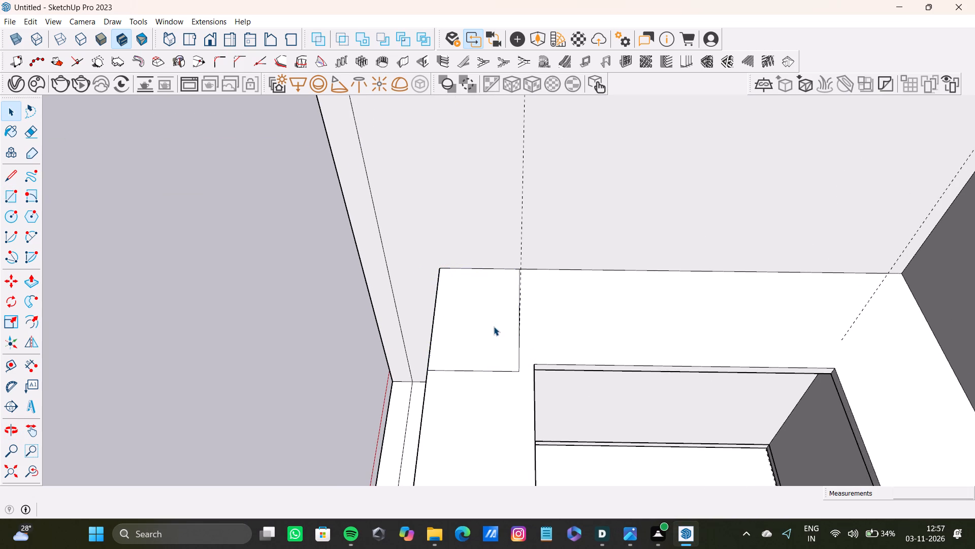
pyautogui.press('p')
pyautogui.moveTo(494, 326); pyautogui.dragTo(464, 212)
pyautogui.scroll(-8, 455, 206)
pyautogui.keyDown('shift'); pyautogui.moveTo(473, 250); pyautogui.dragTo(493, 333, button='middle'); pyautogui.keyUp('shift')
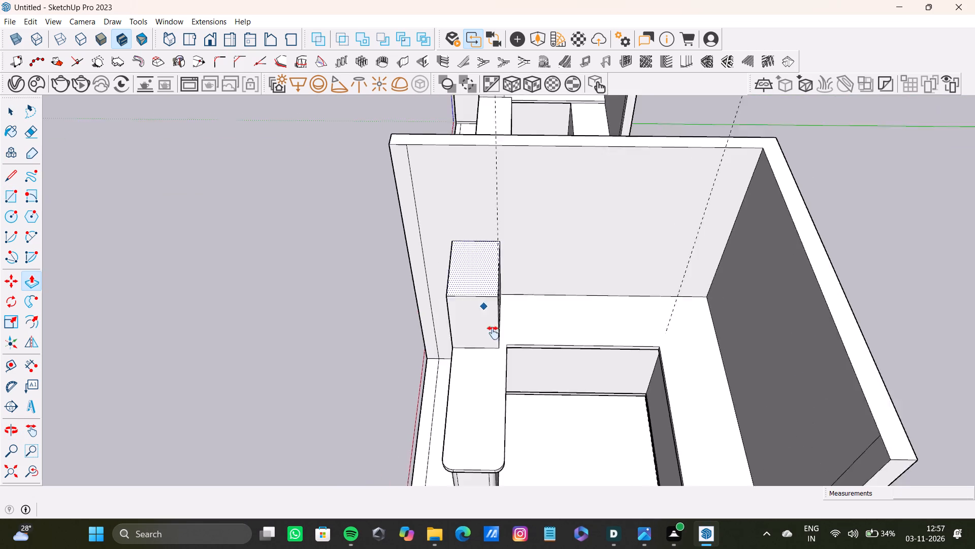
pyautogui.keyDown('shift'); pyautogui.moveTo(493, 333); pyautogui.dragTo(498, 404, button='middle'); pyautogui.keyUp('shift')
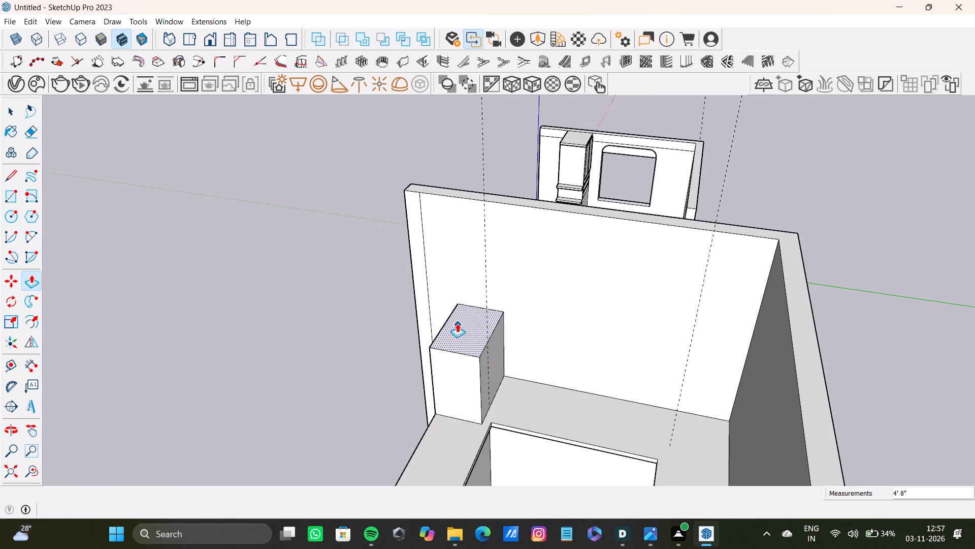
pyautogui.moveTo(457, 323); pyautogui.dragTo(481, 209)
# Pull the tall column's inner side face outward about 4 1/16" to widen it along the back wall.
pyautogui.scroll(-5, 472, 269)
pyautogui.moveTo(473, 288); pyautogui.dragTo(576, 329, button='middle')
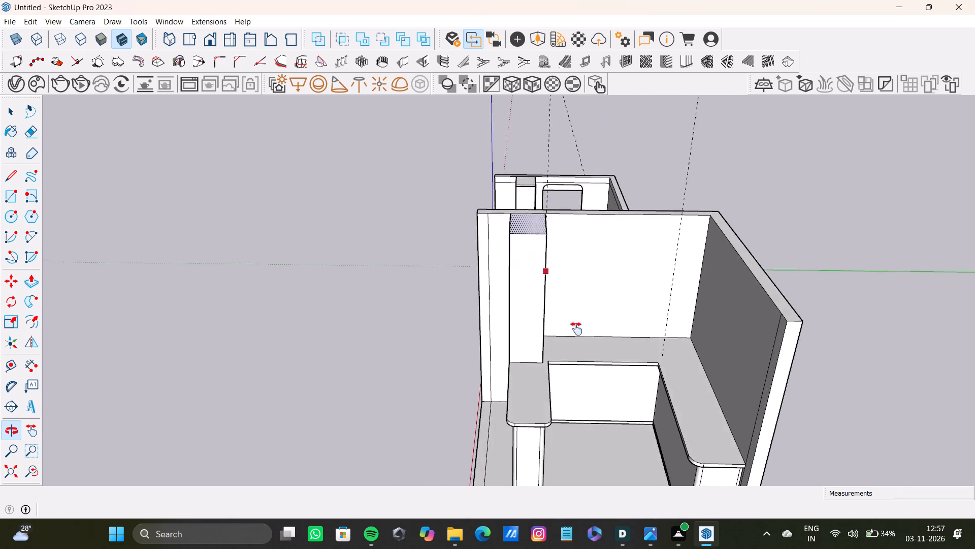
pyautogui.moveTo(576, 329); pyautogui.dragTo(550, 313, button='middle')
pyautogui.scroll(4, 556, 377)
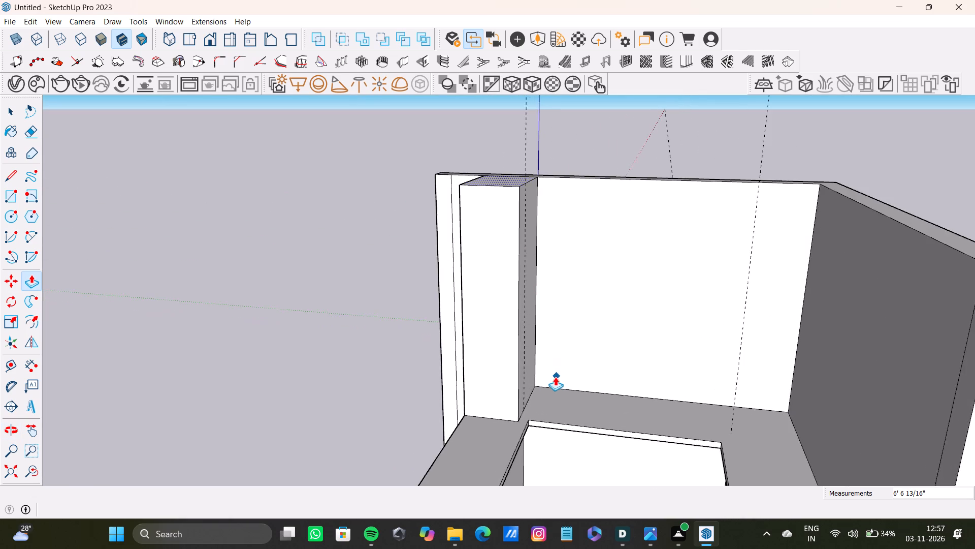
pyautogui.scroll(-8, 550, 381)
pyautogui.scroll(13, 547, 392)
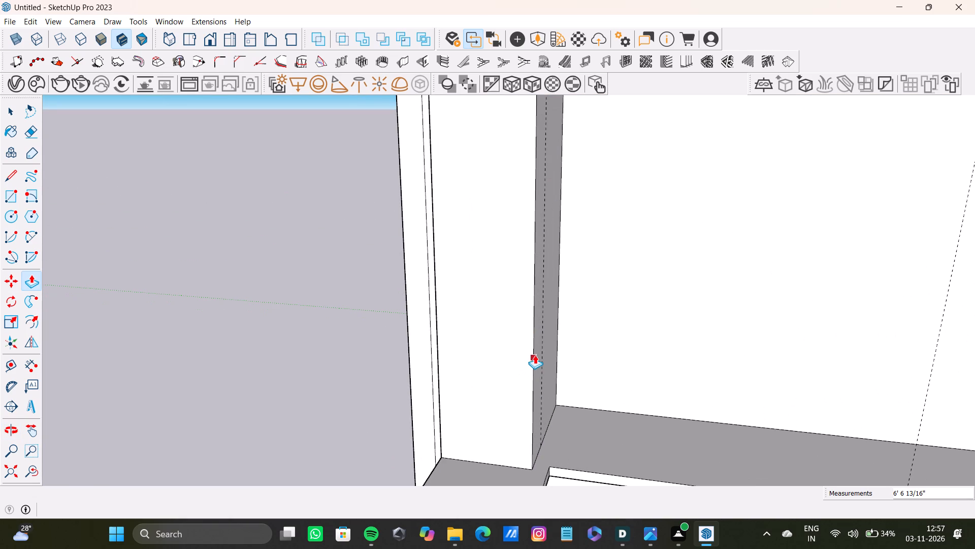
pyautogui.press('space')
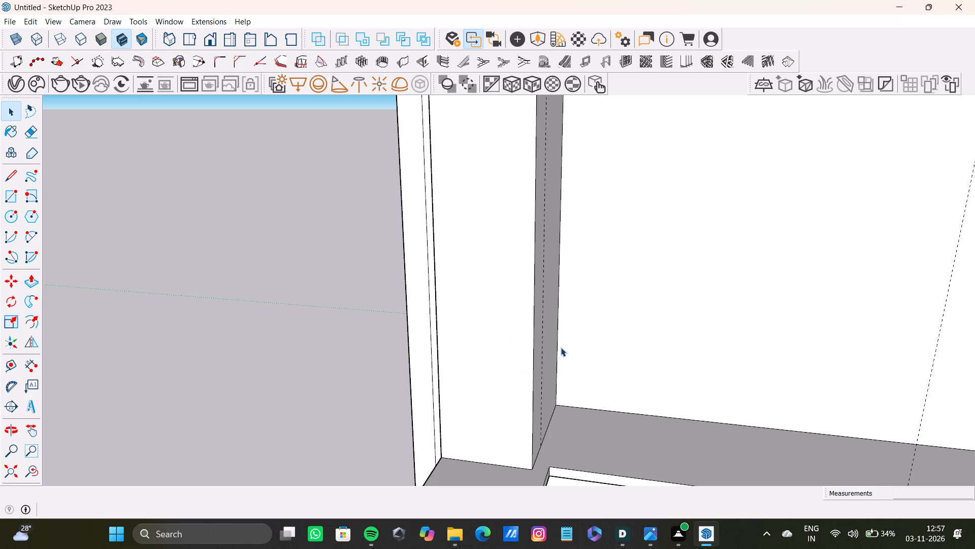
pyautogui.click(551, 353)
pyautogui.press('p')
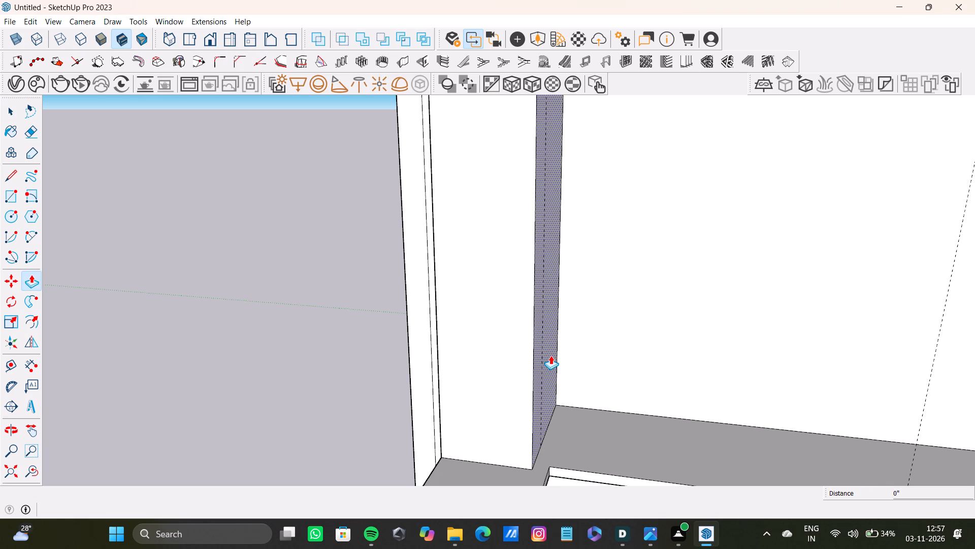
pyautogui.moveTo(550, 360); pyautogui.dragTo(561, 361)
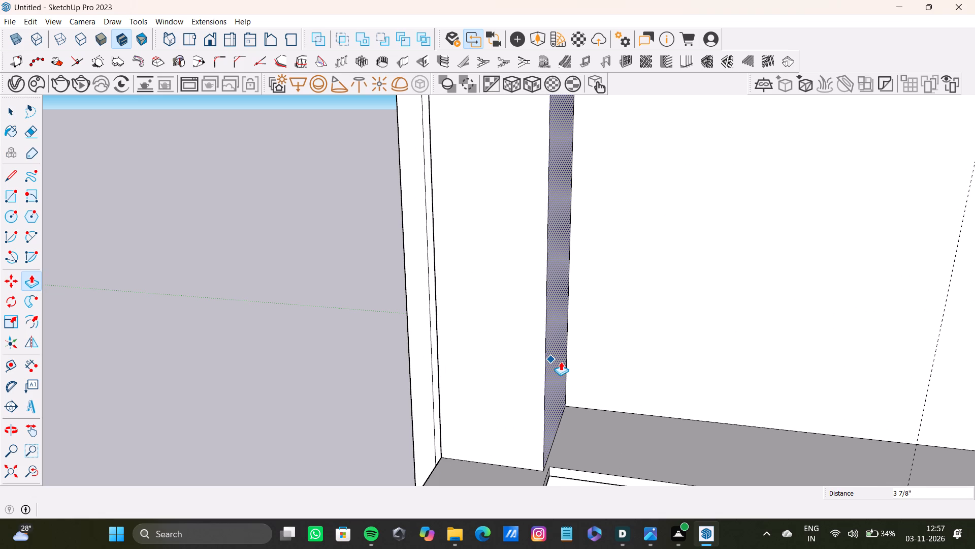
pyautogui.moveTo(561, 361); pyautogui.dragTo(561, 362)
pyautogui.scroll(-8, 556, 362)
pyautogui.moveTo(555, 365); pyautogui.dragTo(726, 374, button='middle')
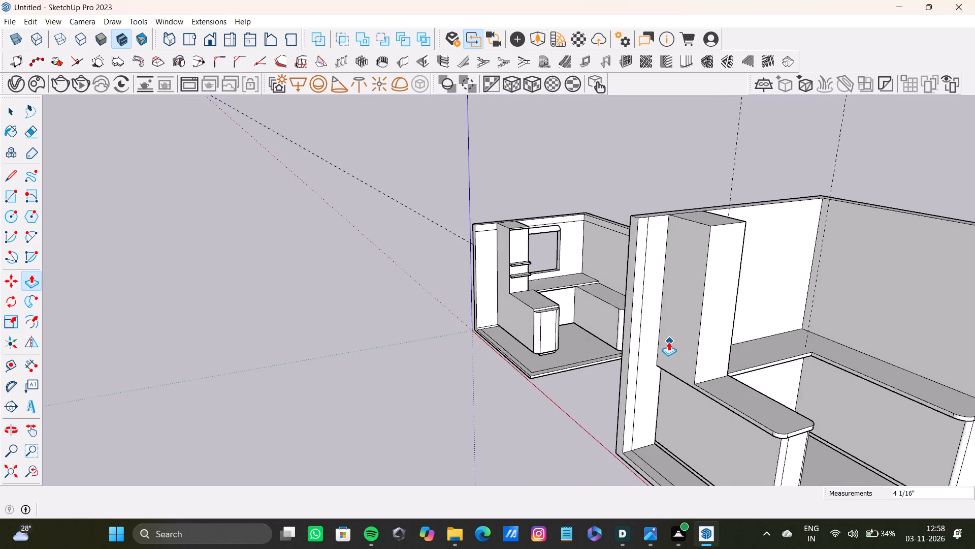
# Place a guide 11' 2 13/16" below the column's outer top edge and draw a 4' 1 1/16" line along it.
pyautogui.scroll(4, 668, 342)
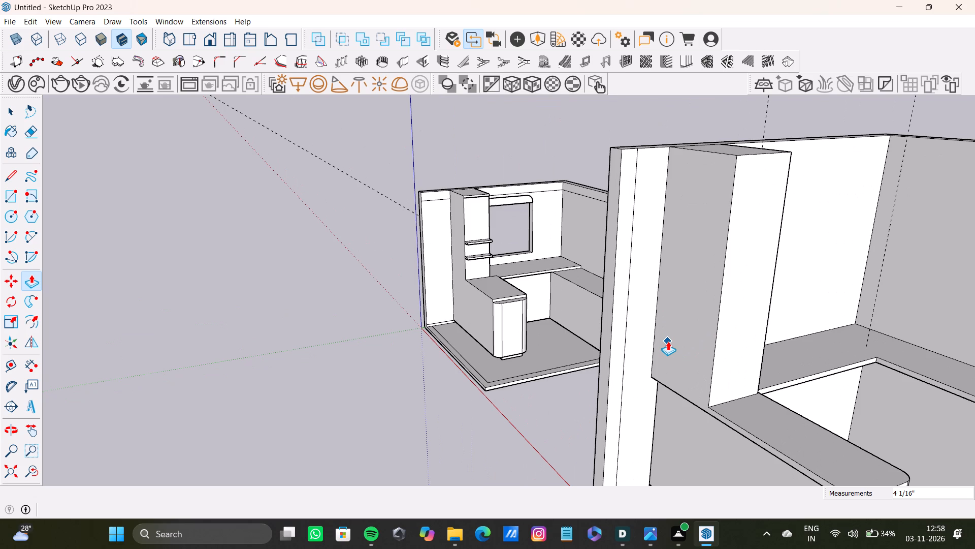
pyautogui.press('t')
pyautogui.click(710, 152)
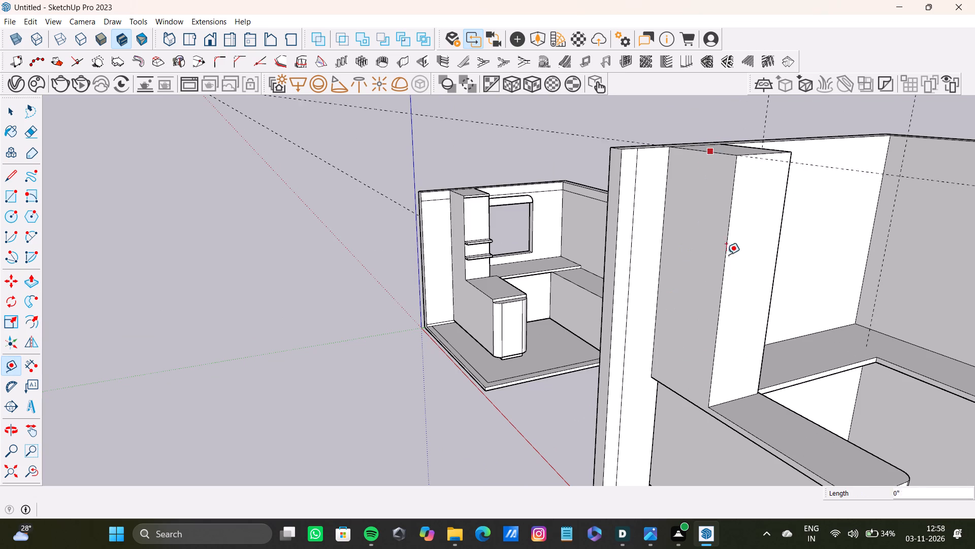
pyautogui.click(710, 404)
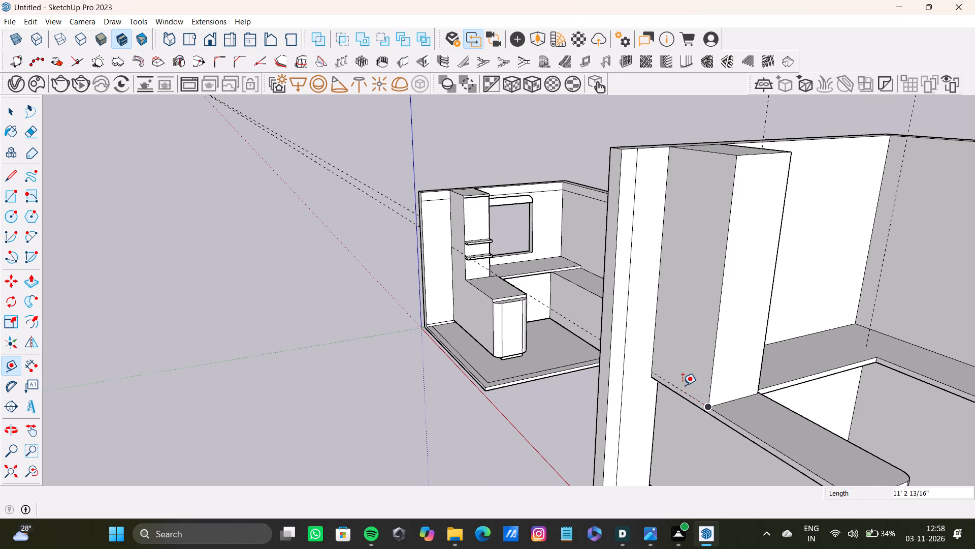
pyautogui.press('l')
pyautogui.scroll(7, 694, 403)
pyautogui.click(715, 406)
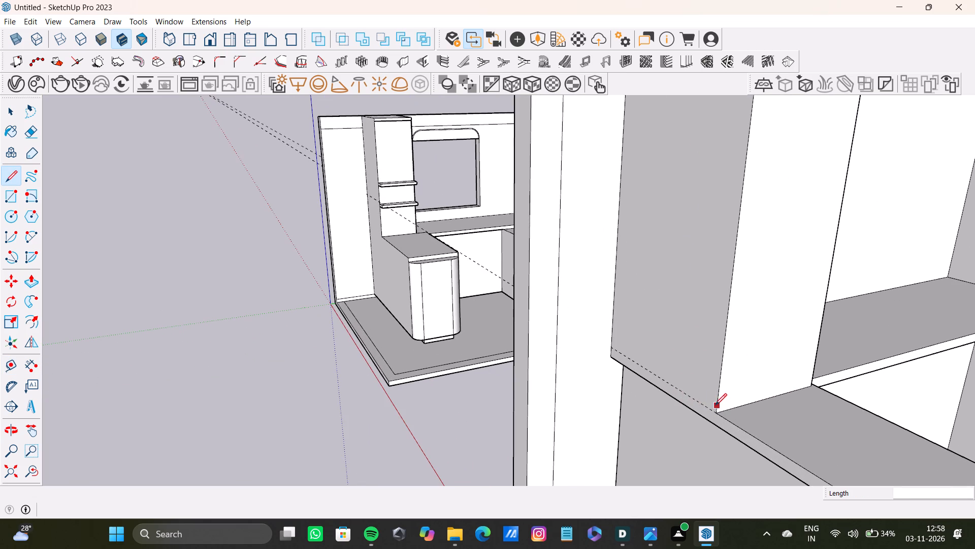
pyautogui.press('space')
pyautogui.press('l')
pyautogui.click(717, 413)
pyautogui.click(610, 348)
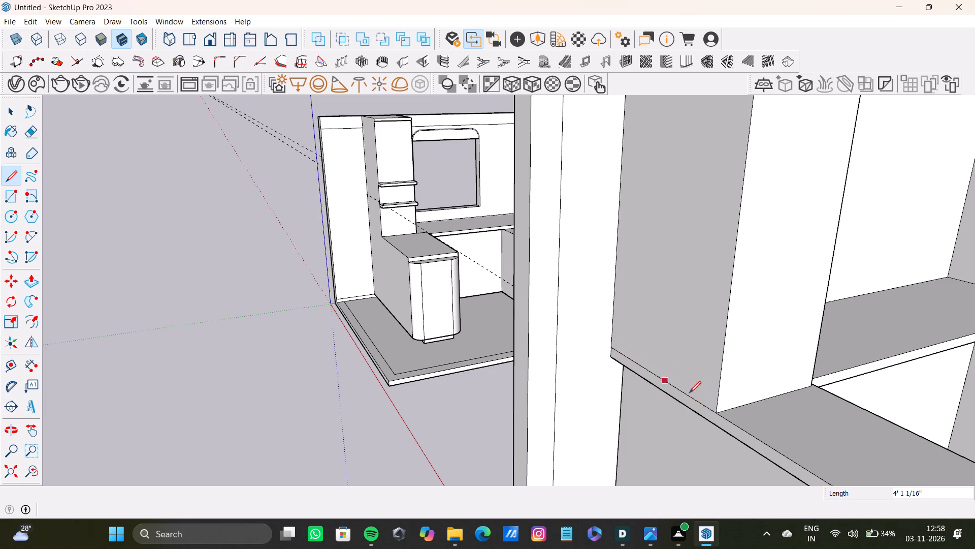
# Push the column's outer side face inward about 3 1/4" so it sits back from the countertop edge.
pyautogui.scroll(-4, 700, 401)
pyautogui.moveTo(701, 404); pyautogui.dragTo(710, 414, button='middle')
pyautogui.press('space')
pyautogui.click(701, 379)
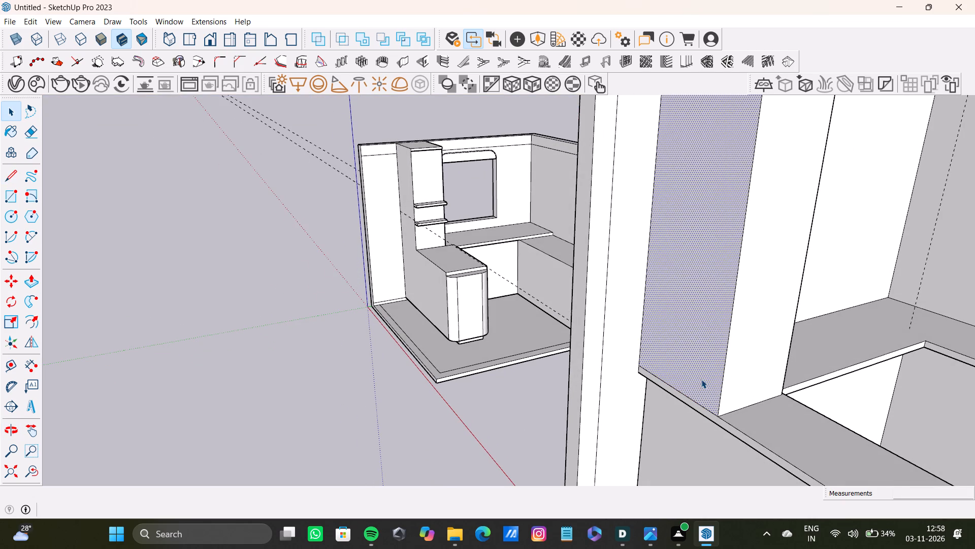
pyautogui.press('p')
pyautogui.moveTo(701, 379); pyautogui.dragTo(709, 380)
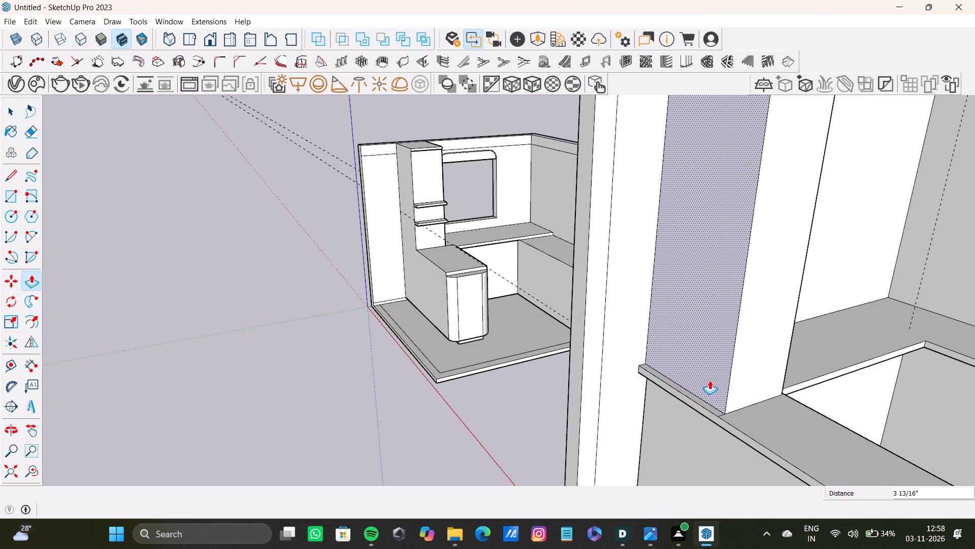
pyautogui.moveTo(709, 380); pyautogui.dragTo(707, 378)
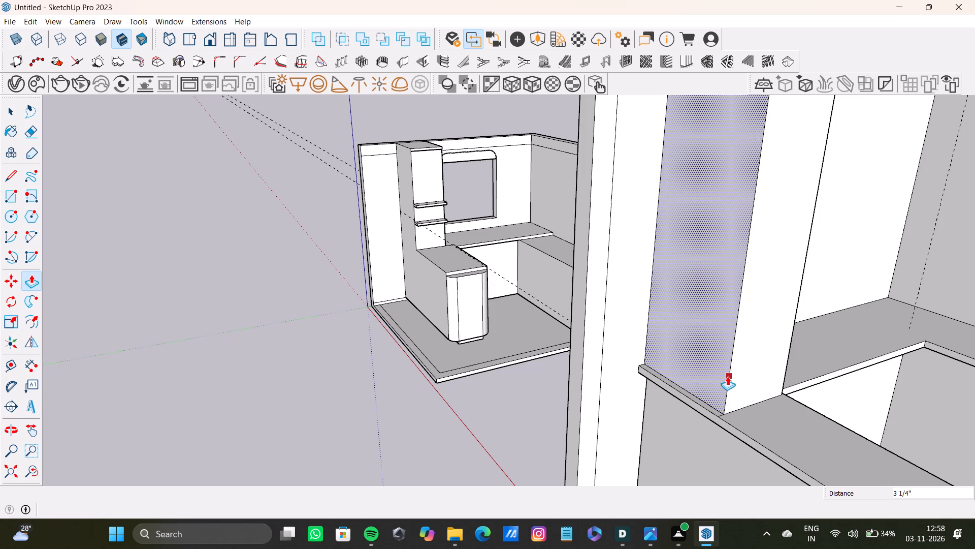
# Delete the short leftover edge on the countertop at the column's outer front base corner.
pyautogui.press('space')
pyautogui.scroll(2, 726, 419)
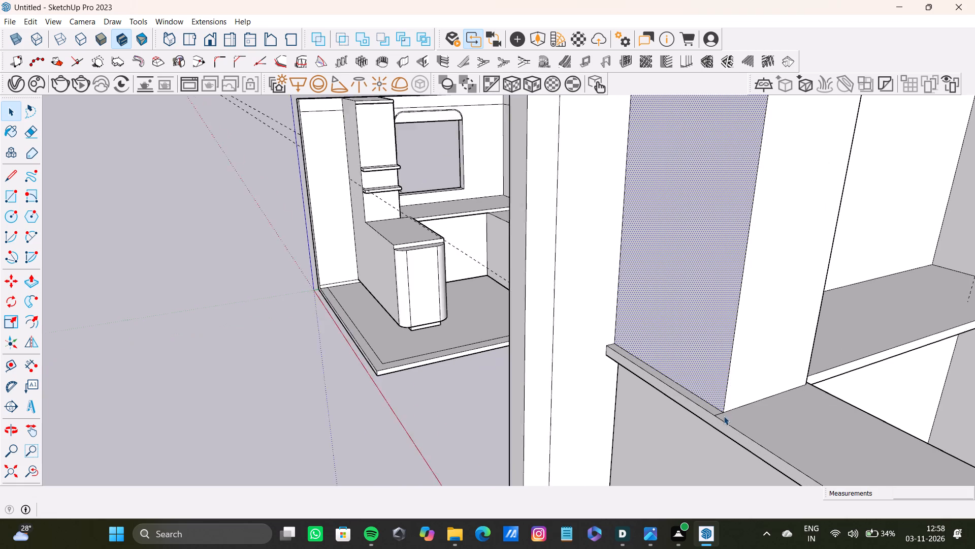
pyautogui.scroll(9, 724, 416)
pyautogui.click(719, 413)
pyautogui.press('Delete')
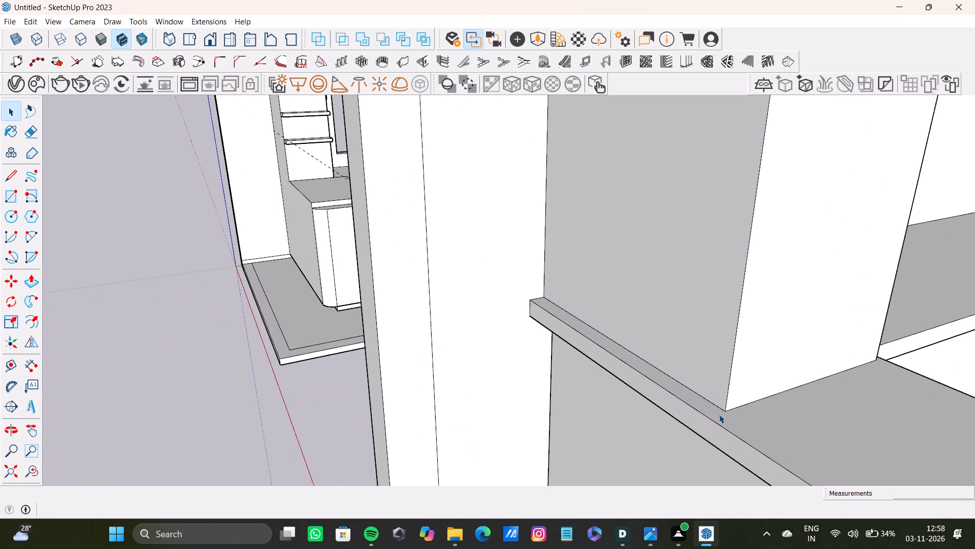
# Push the tall column's inner side face inward about 7/8" so it sits back from the countertop edge.
pyautogui.scroll(-19, 725, 259)
pyautogui.moveTo(691, 298); pyautogui.dragTo(643, 240, button='middle')
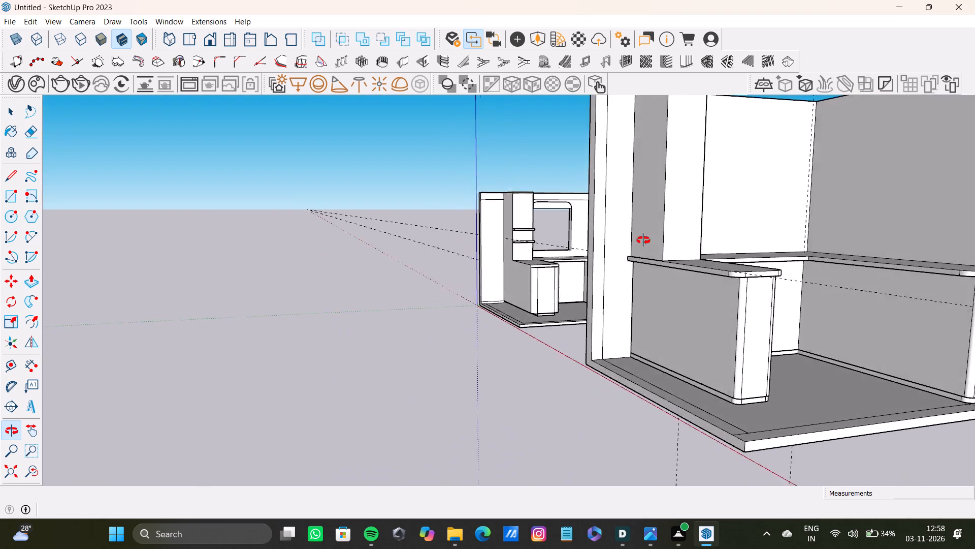
pyautogui.moveTo(643, 240); pyautogui.dragTo(496, 315, button='middle')
pyautogui.scroll(2, 501, 329)
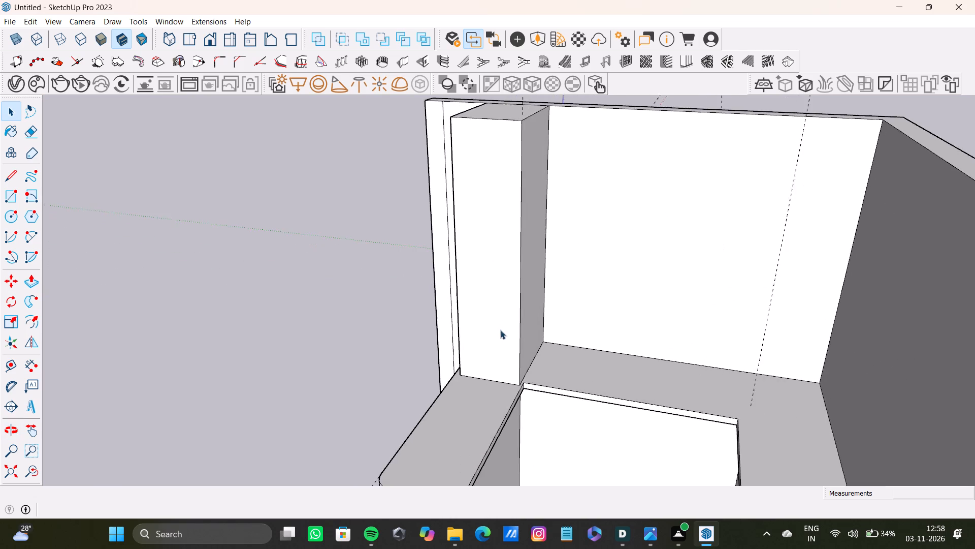
pyautogui.scroll(5, 500, 330)
pyautogui.click(526, 343)
pyautogui.press('p')
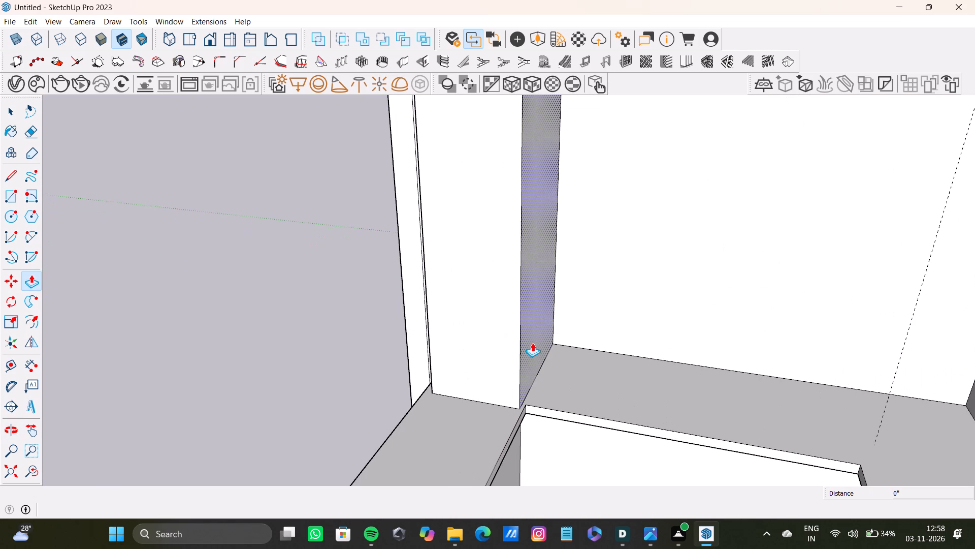
pyautogui.click(526, 356)
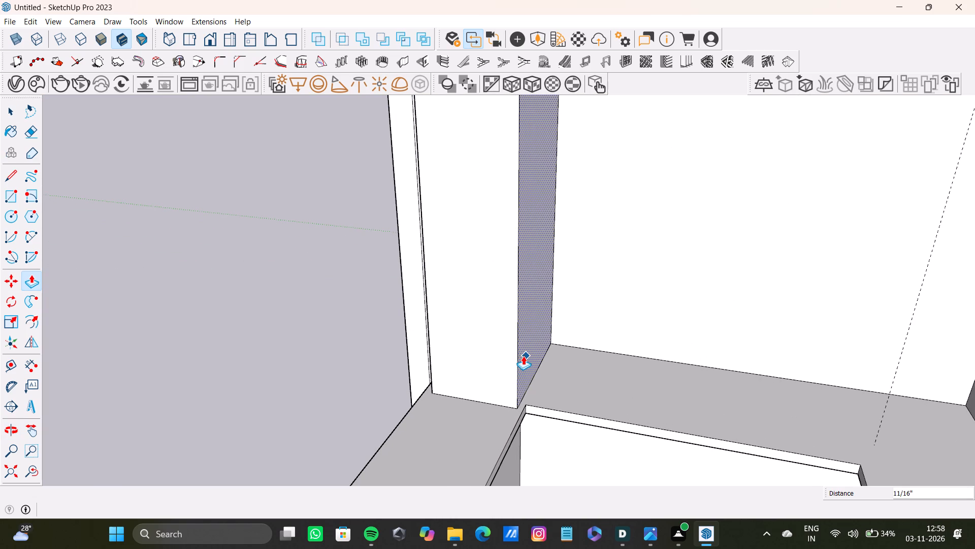
# Push the tall column's outer side face inward about 2 1/8" from the countertop's outer edge.
pyautogui.scroll(-7, 523, 356)
pyautogui.moveTo(514, 361); pyautogui.dragTo(677, 379, button='middle')
pyautogui.scroll(6, 656, 367)
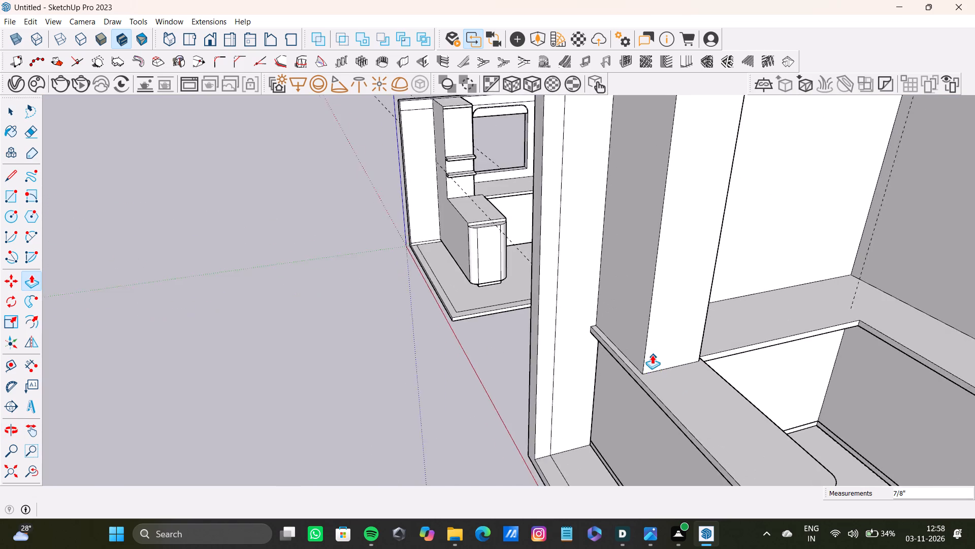
pyautogui.scroll(2, 652, 355)
pyautogui.press('space')
pyautogui.click(620, 313)
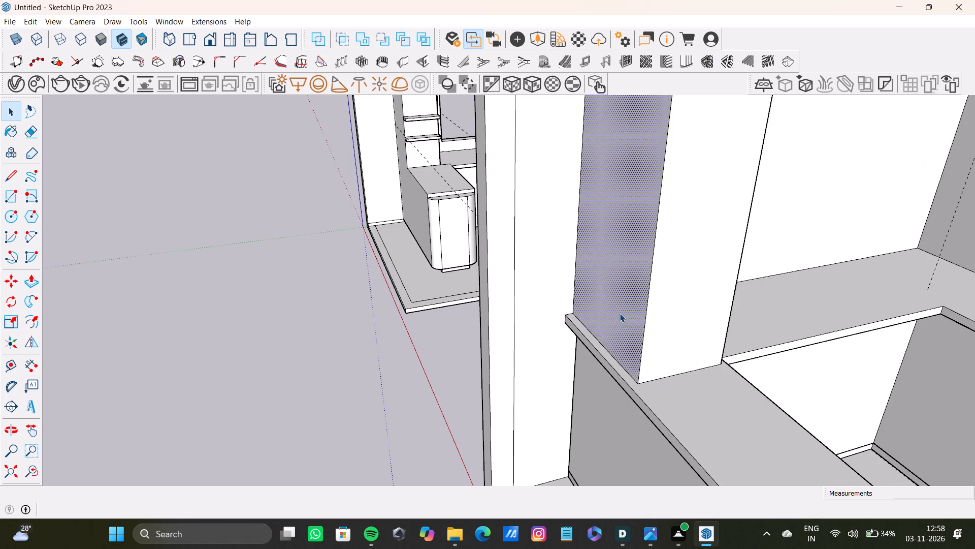
pyautogui.press('p')
pyautogui.moveTo(621, 314); pyautogui.dragTo(626, 314)
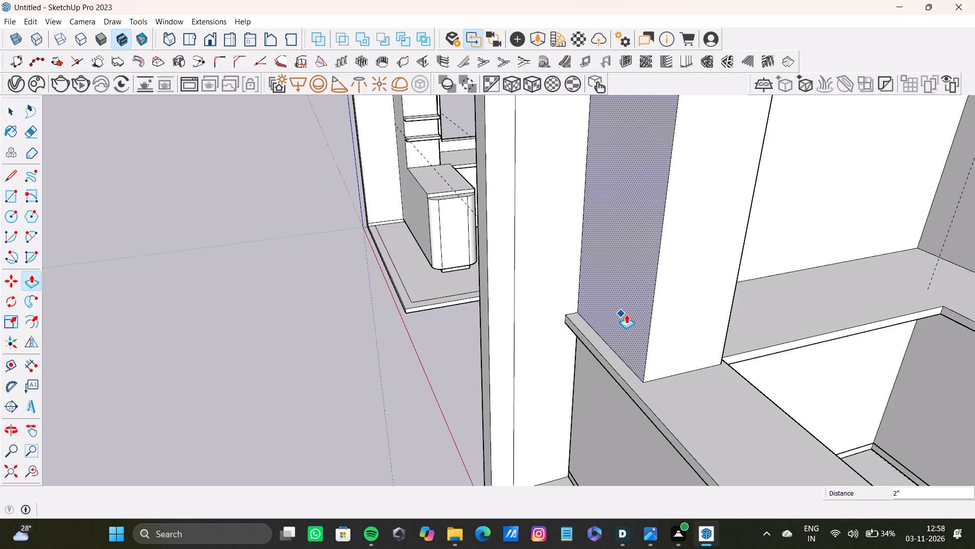
pyautogui.moveTo(626, 314); pyautogui.dragTo(627, 315)
# Push the tall column's top face down about 1' 10 1/16" below the top of the back wall.
pyautogui.scroll(-13, 627, 315)
pyautogui.moveTo(631, 315); pyautogui.dragTo(617, 242, button='middle')
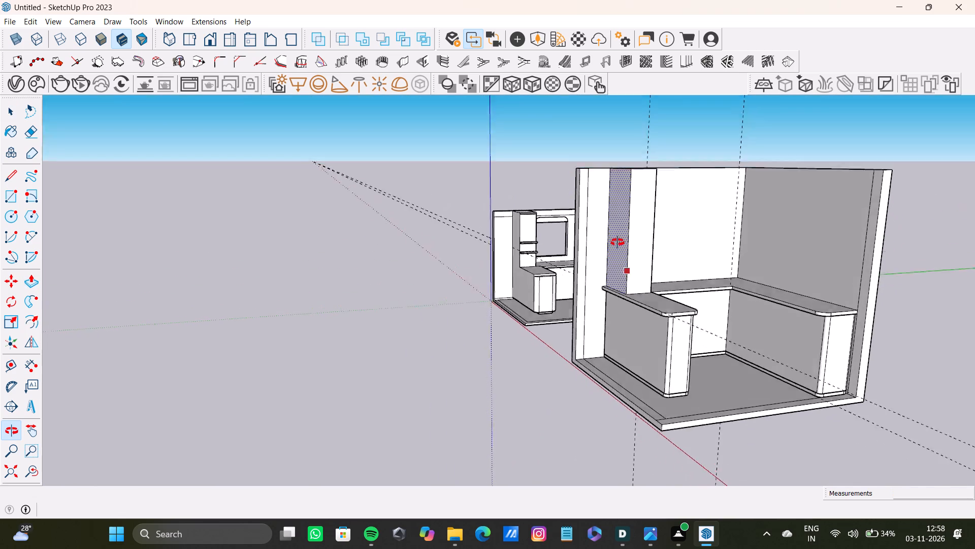
pyautogui.moveTo(617, 242); pyautogui.dragTo(387, 349, button='middle')
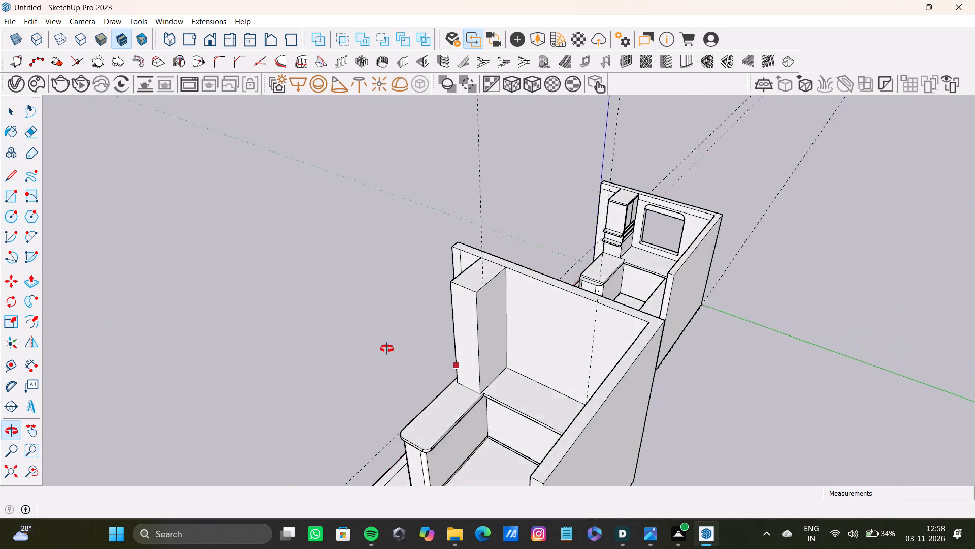
pyautogui.moveTo(387, 349); pyautogui.dragTo(372, 333, button='middle')
pyautogui.scroll(5, 488, 328)
pyautogui.scroll(-9, 463, 232)
pyautogui.scroll(1, 517, 272)
pyautogui.moveTo(519, 272); pyautogui.dragTo(601, 276, button='middle')
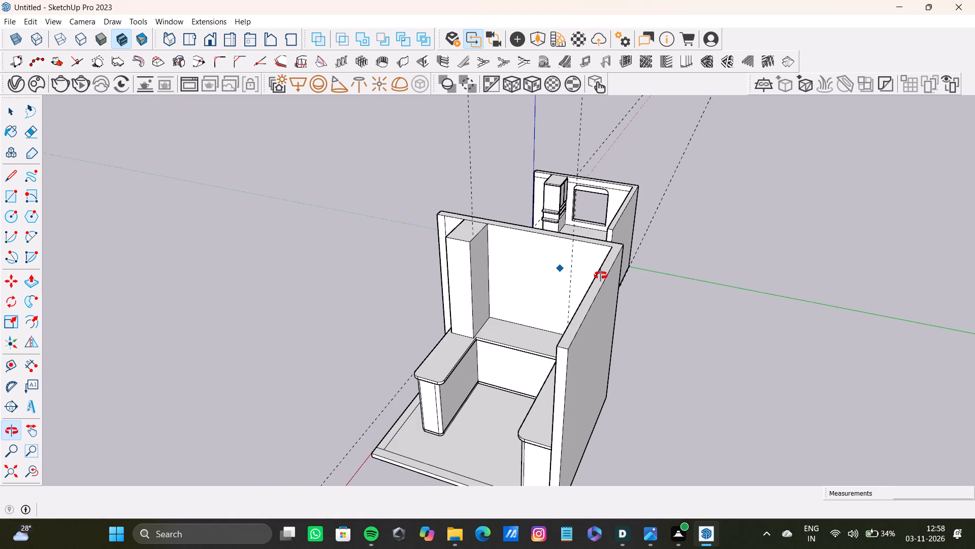
pyautogui.moveTo(601, 276); pyautogui.dragTo(603, 278, button='middle')
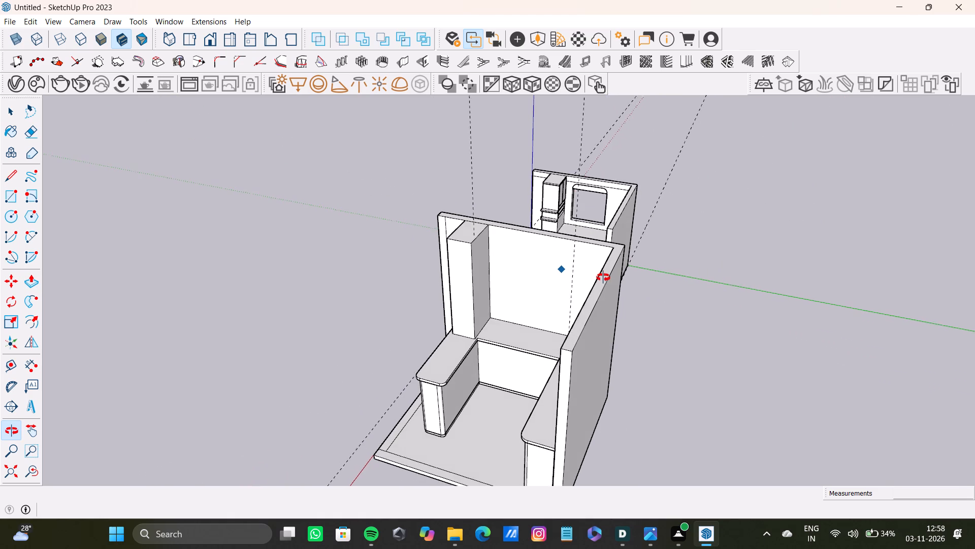
pyautogui.moveTo(603, 278); pyautogui.dragTo(650, 407, button='middle')
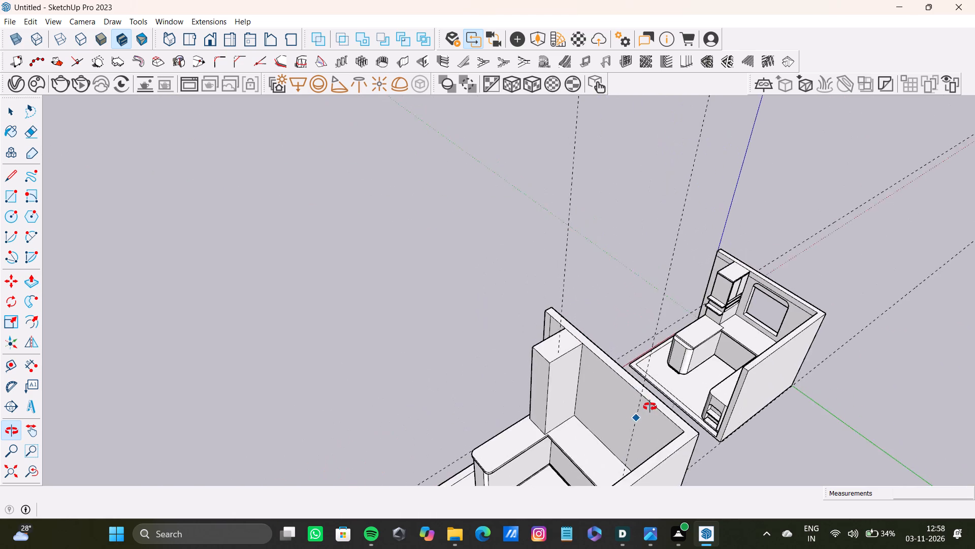
pyautogui.moveTo(650, 407); pyautogui.dragTo(595, 321, button='middle')
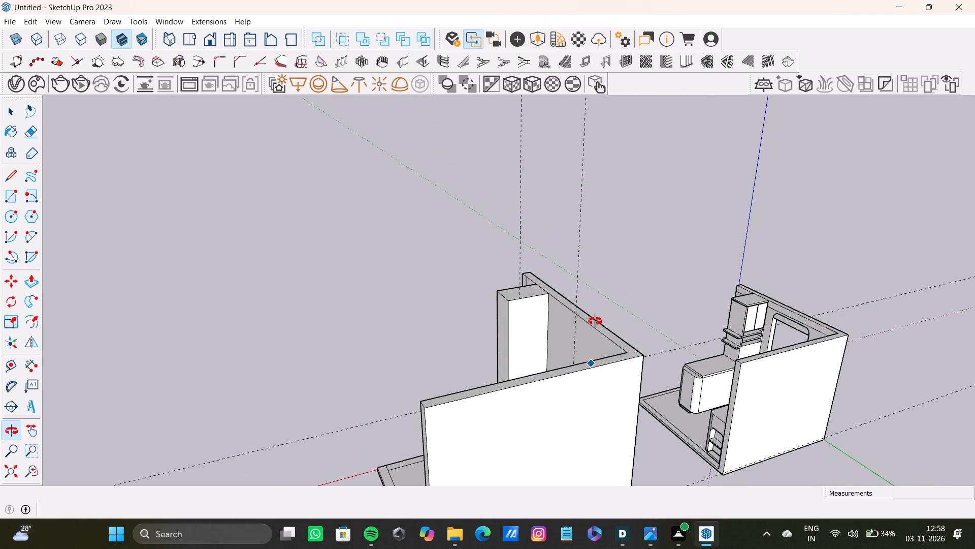
pyautogui.moveTo(595, 321); pyautogui.dragTo(646, 362, button='middle')
pyautogui.scroll(4, 409, 291)
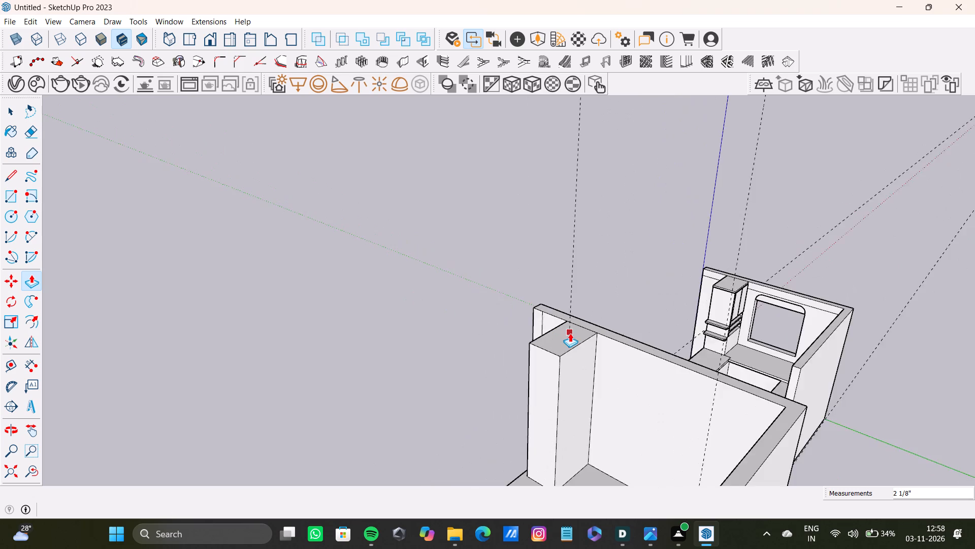
pyautogui.scroll(3, 570, 333)
pyautogui.press('space')
pyautogui.click(563, 337)
pyautogui.press('p')
pyautogui.moveTo(562, 337); pyautogui.dragTo(562, 349)
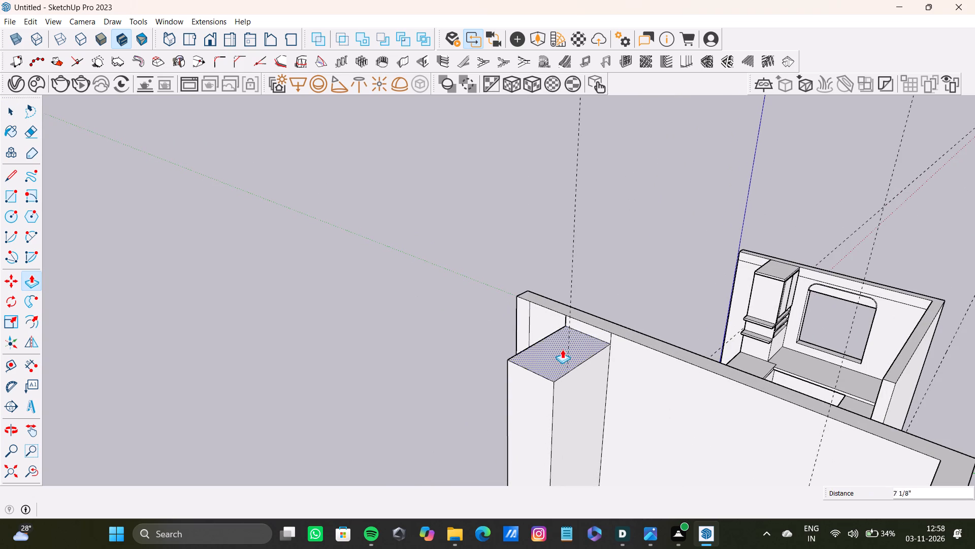
pyautogui.moveTo(562, 349); pyautogui.dragTo(562, 372)
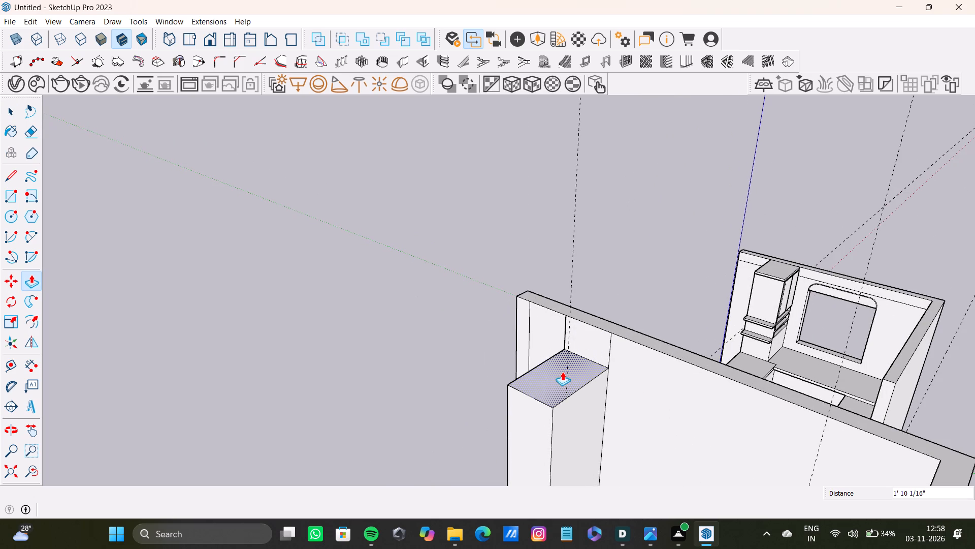
pyautogui.moveTo(562, 372); pyautogui.dragTo(562, 372)
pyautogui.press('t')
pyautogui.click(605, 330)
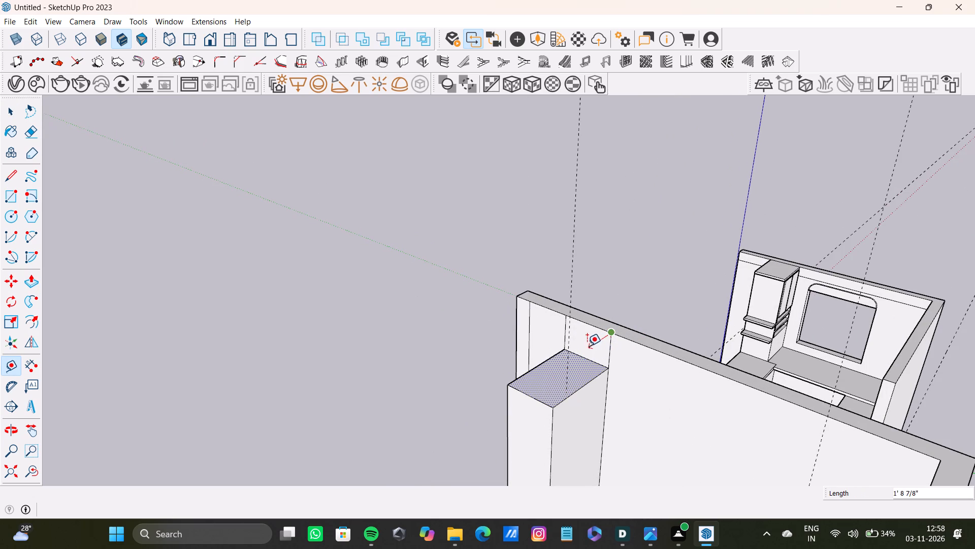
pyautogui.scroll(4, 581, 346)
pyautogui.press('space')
# Place a horizontal guide 9" below the back wall's inner top edge, above the column.
pyautogui.press('t')
pyautogui.click(598, 319)
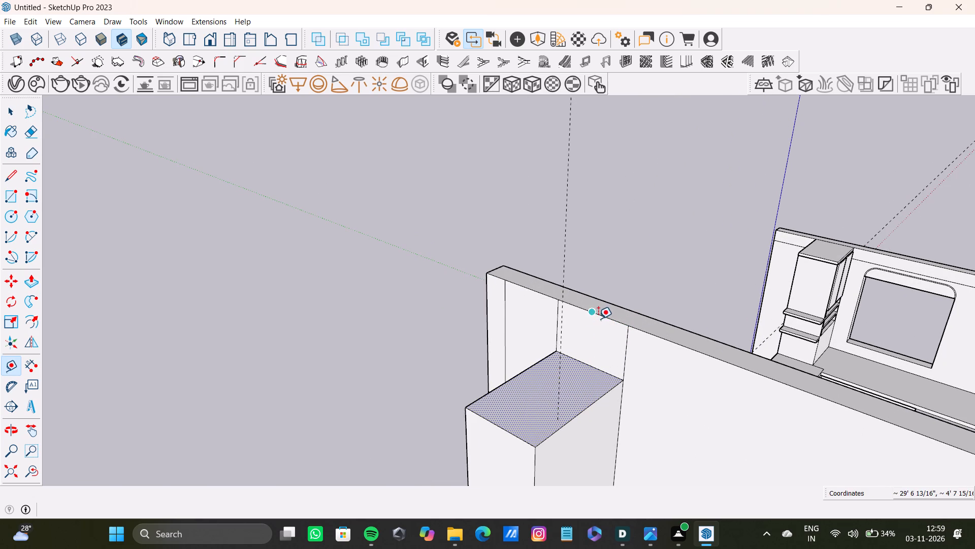
pyautogui.press('9')
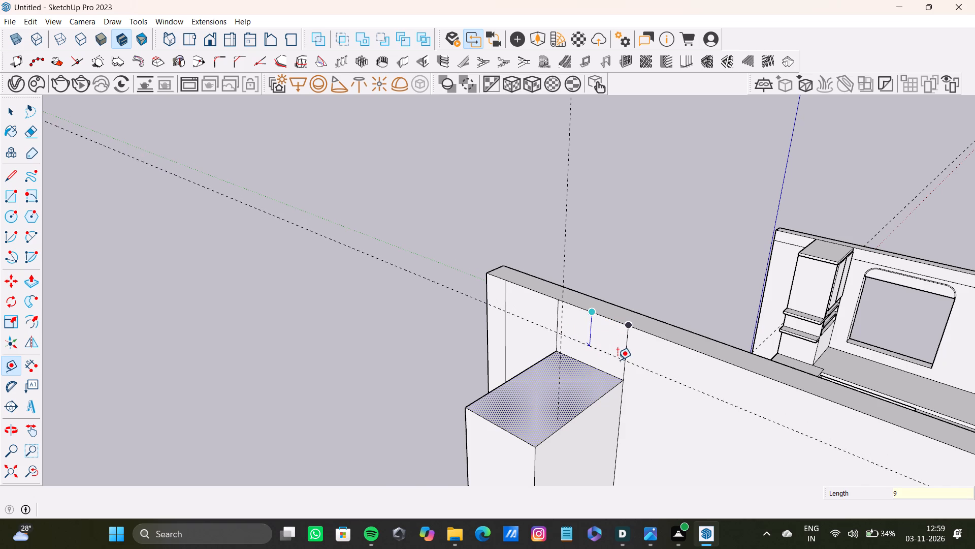
pyautogui.hotkey('shift', '"')
pyautogui.press('Return')
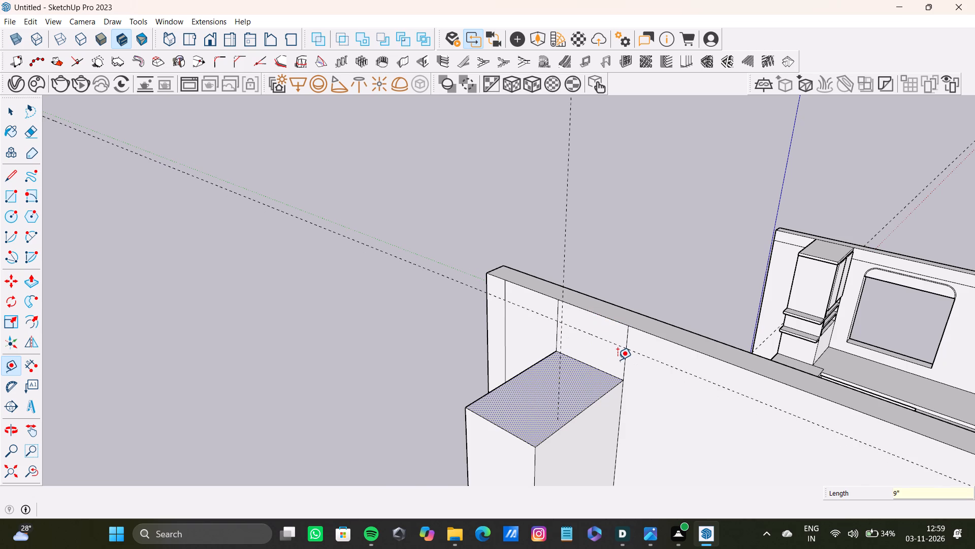
pyautogui.press('space')
# Delete the two leftover vertical edges on the back wall above the shortened column.
pyautogui.scroll(-8, 585, 323)
pyautogui.keyDown('shift'); pyautogui.moveTo(538, 379); pyautogui.dragTo(639, 315, button='middle'); pyautogui.keyUp('shift')
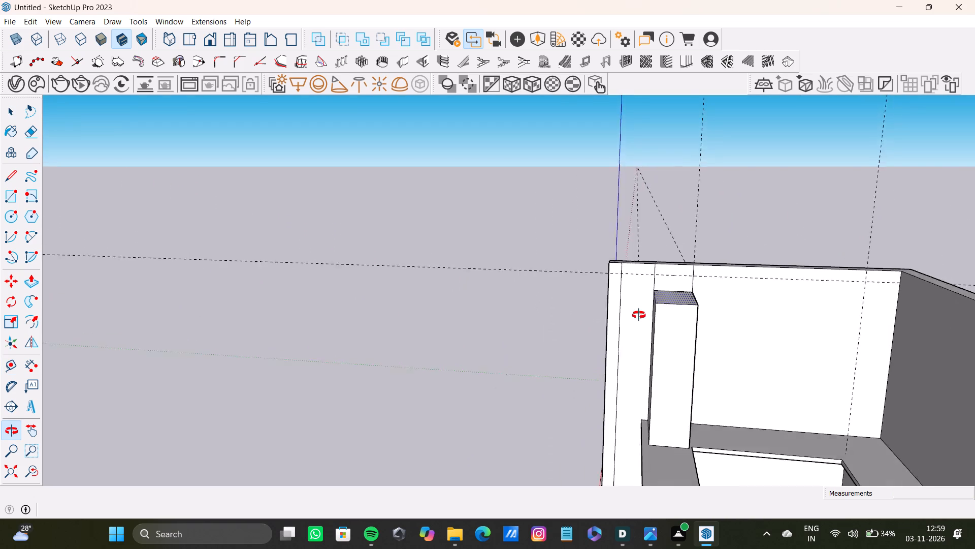
pyautogui.keyDown('shift'); pyautogui.moveTo(639, 315); pyautogui.dragTo(507, 316, button='middle'); pyautogui.keyUp('shift')
pyautogui.scroll(8, 510, 314)
pyautogui.press('space')
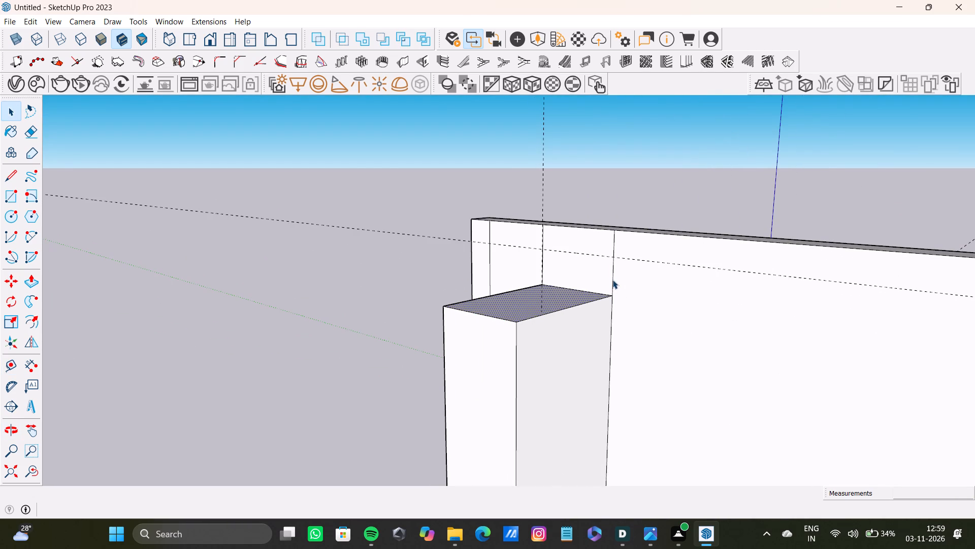
pyautogui.click(612, 280)
pyautogui.press('Delete')
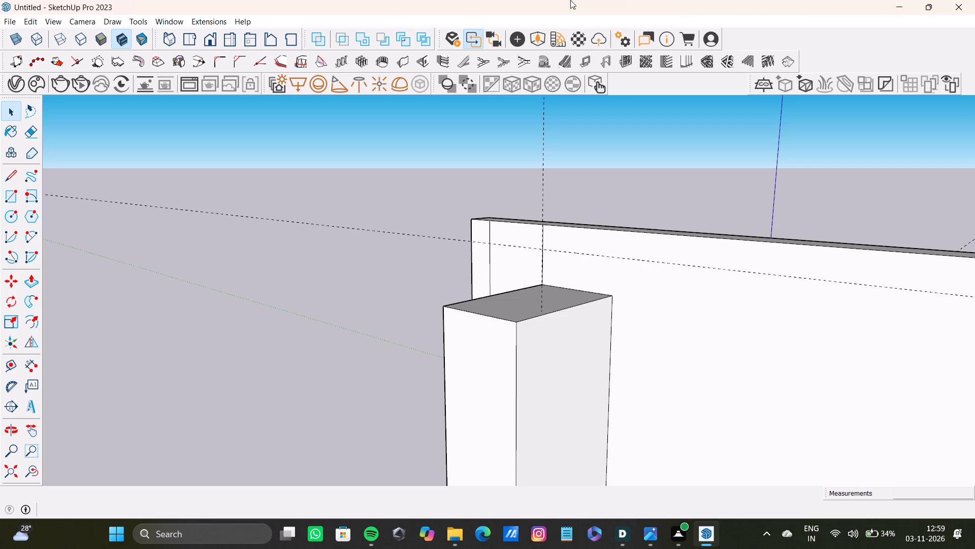
pyautogui.scroll(8, 555, 192)
pyautogui.moveTo(532, 293); pyautogui.dragTo(545, 301, button='middle')
pyautogui.scroll(3, 545, 301)
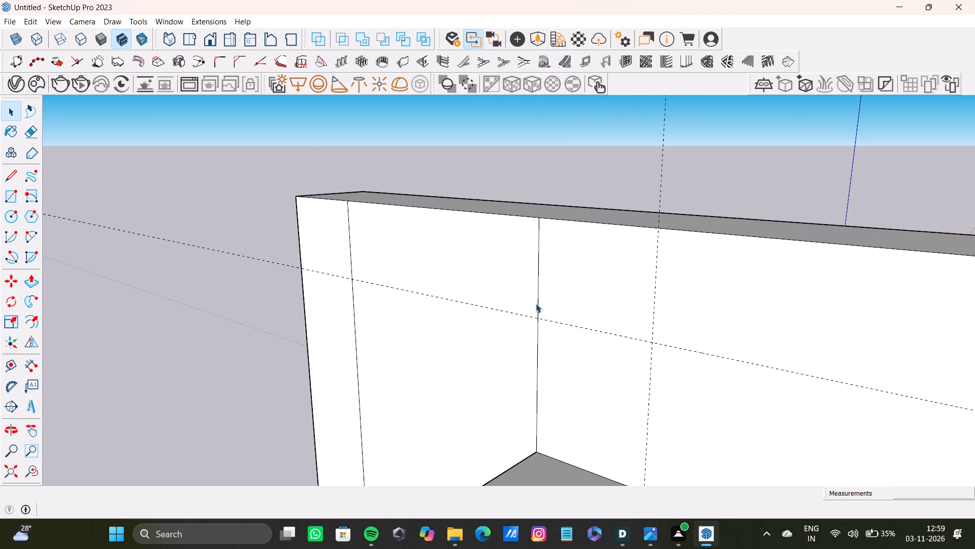
pyautogui.click(539, 308)
pyautogui.press('Delete')
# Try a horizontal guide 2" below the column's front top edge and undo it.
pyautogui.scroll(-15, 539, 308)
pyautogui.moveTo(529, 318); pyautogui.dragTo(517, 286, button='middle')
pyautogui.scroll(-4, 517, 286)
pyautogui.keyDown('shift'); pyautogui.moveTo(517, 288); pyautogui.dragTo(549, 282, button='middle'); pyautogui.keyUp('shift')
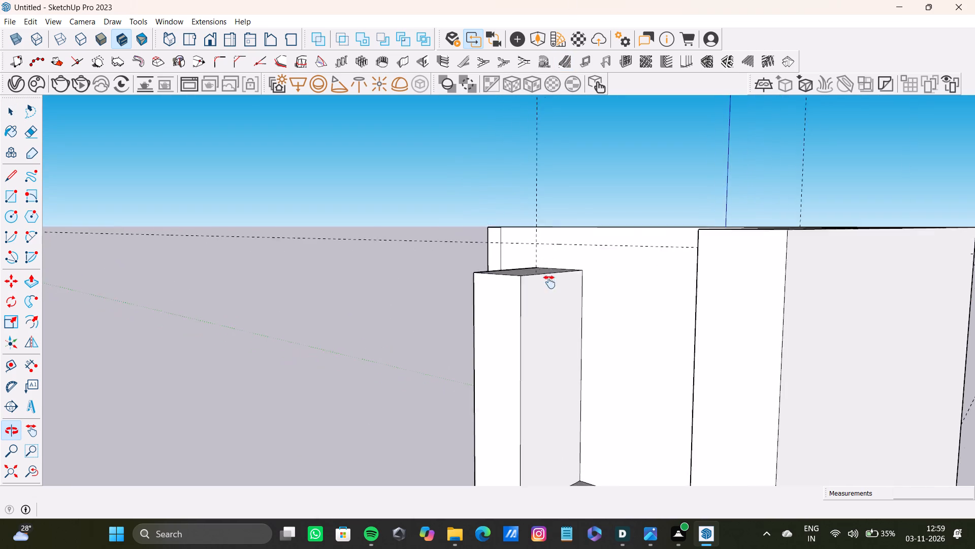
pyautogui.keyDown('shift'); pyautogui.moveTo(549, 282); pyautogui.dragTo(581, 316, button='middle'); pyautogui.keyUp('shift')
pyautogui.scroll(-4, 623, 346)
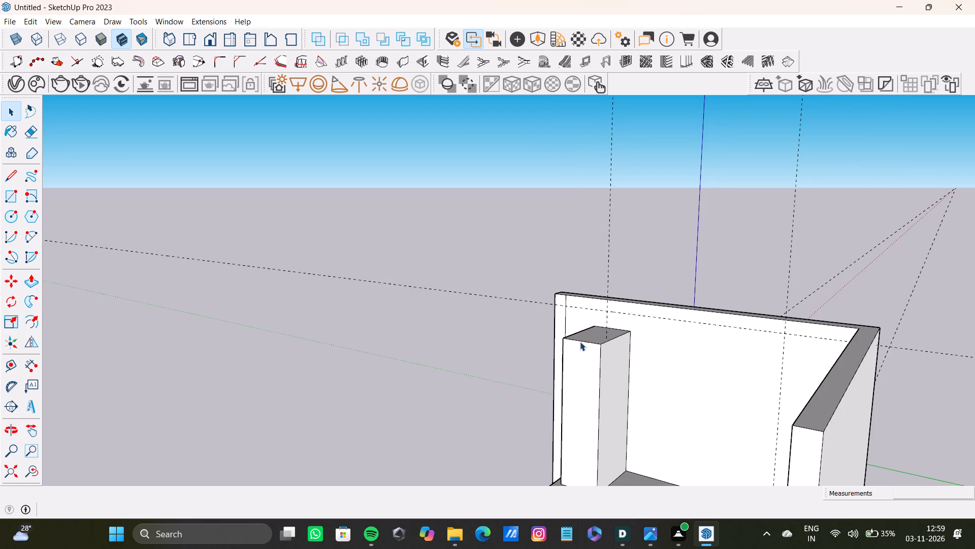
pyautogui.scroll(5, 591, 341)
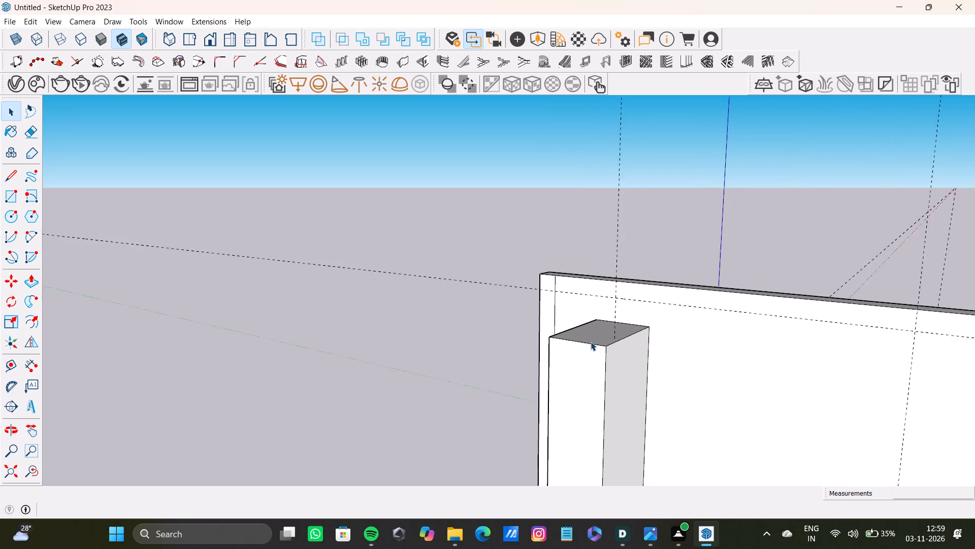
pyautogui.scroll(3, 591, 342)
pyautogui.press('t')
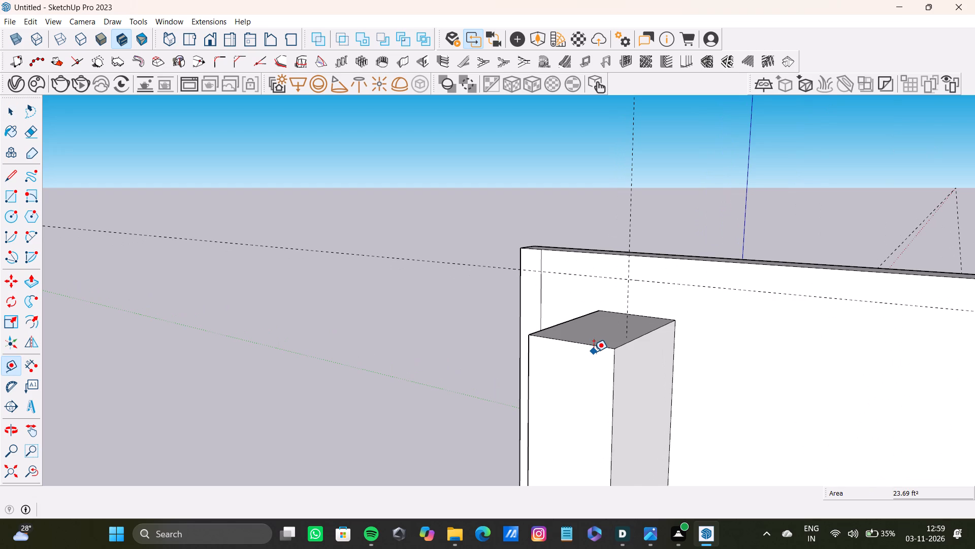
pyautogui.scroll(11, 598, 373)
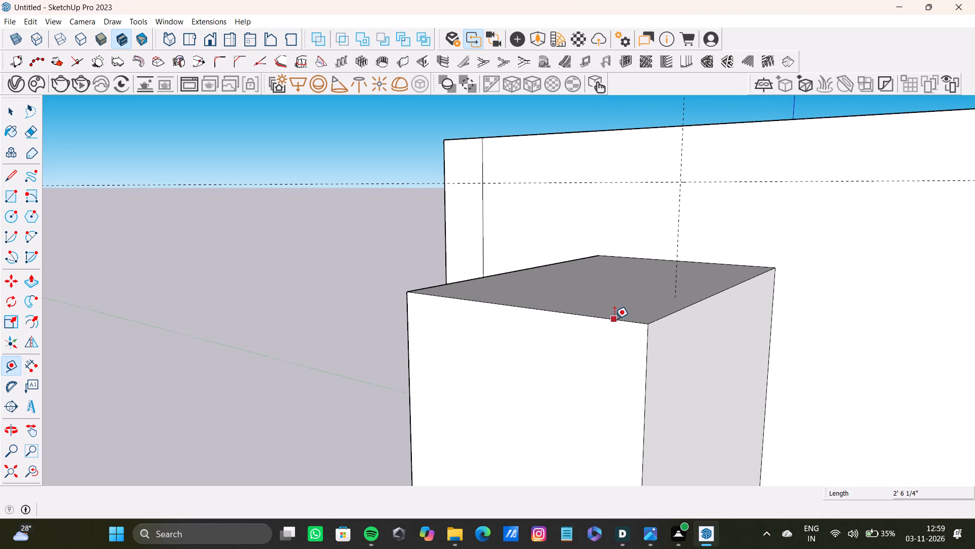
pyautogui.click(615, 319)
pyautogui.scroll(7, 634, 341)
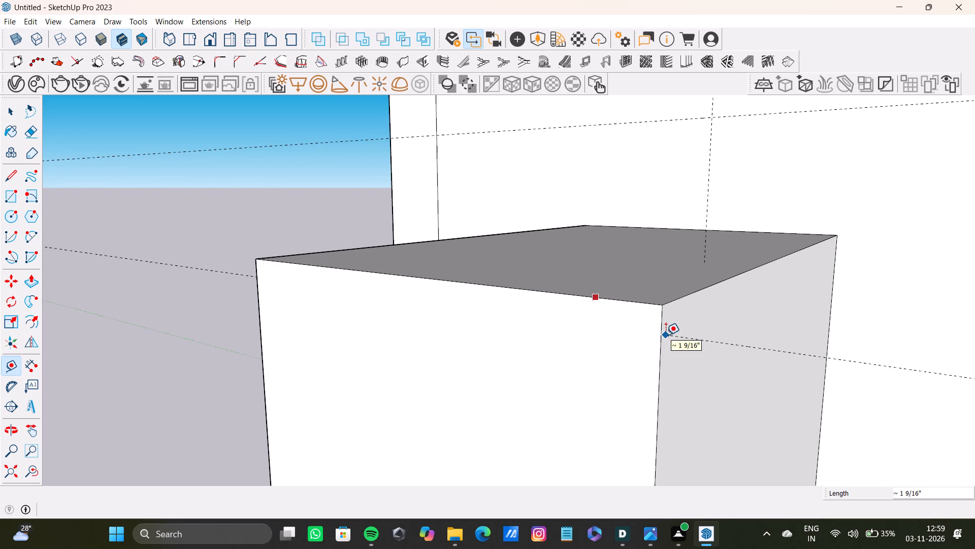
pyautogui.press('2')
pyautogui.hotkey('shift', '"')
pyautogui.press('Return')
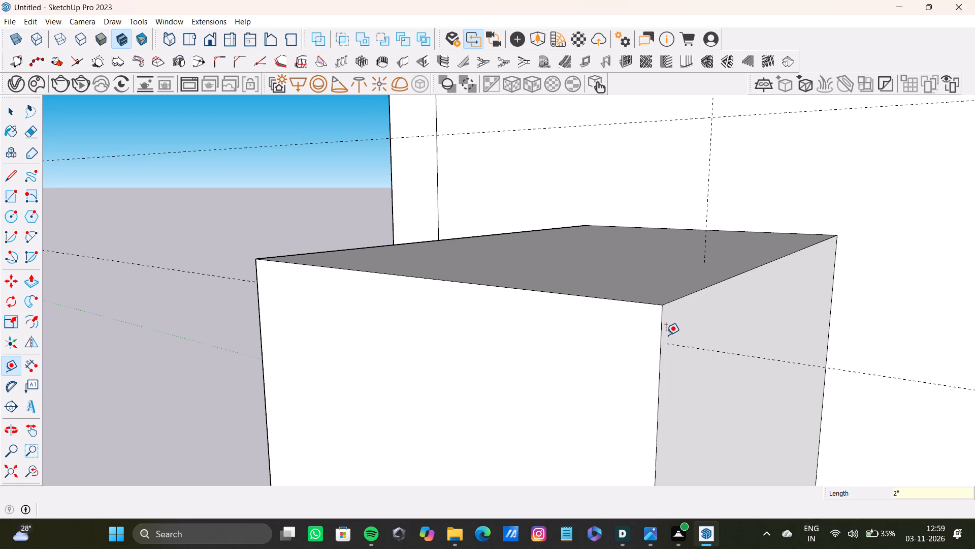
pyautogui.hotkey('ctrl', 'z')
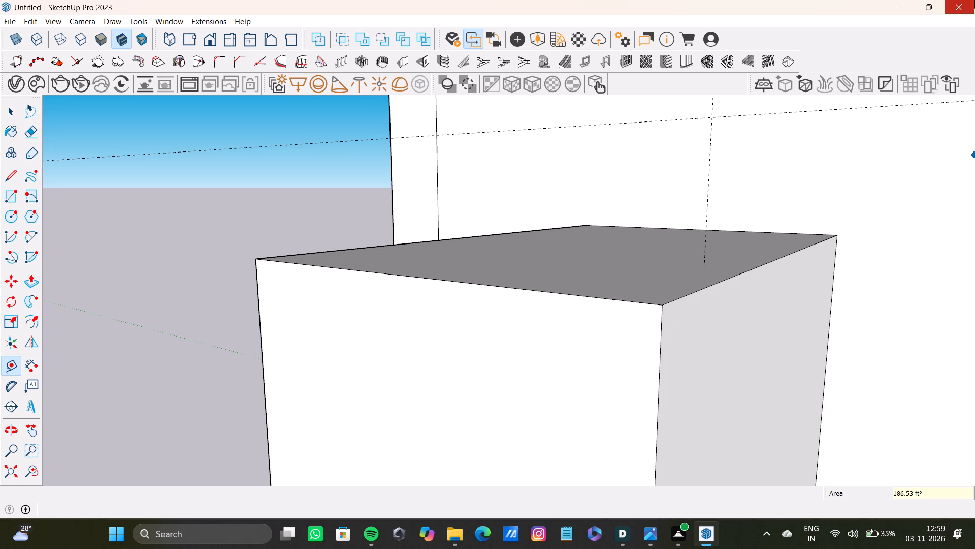
# Place a horizontal guide 2" below the top edge of the column's front face.
pyautogui.click(581, 297)
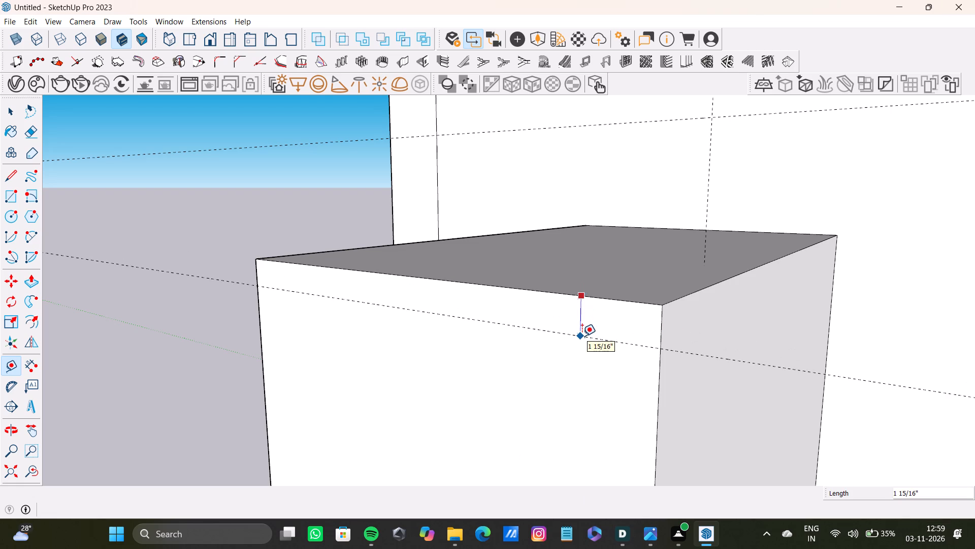
pyautogui.write('2"')
pyautogui.press('Return')
# Place a horizontal guide 2" below the top edge of the column's side face adjoining the front face.
pyautogui.scroll(3, 656, 302)
pyautogui.click(671, 300)
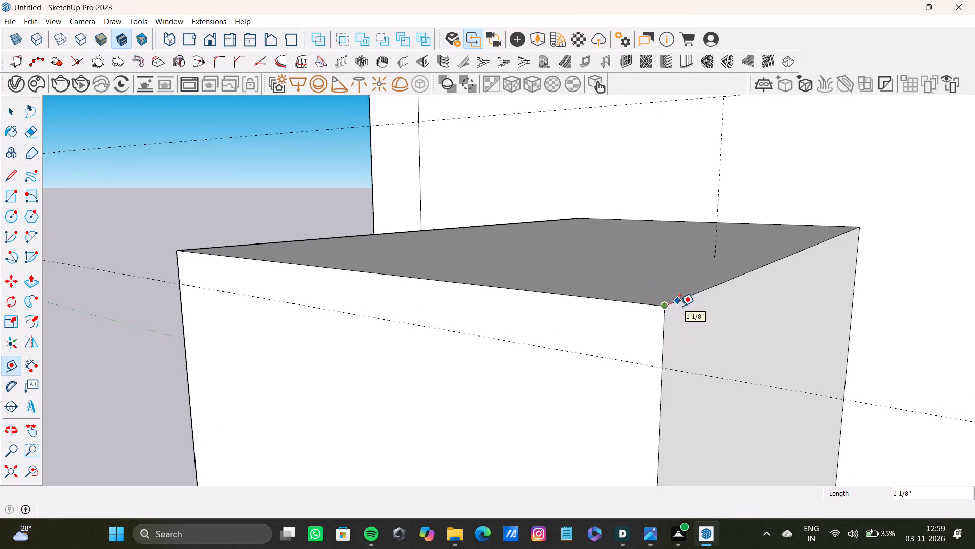
pyautogui.press('space')
pyautogui.write('t')
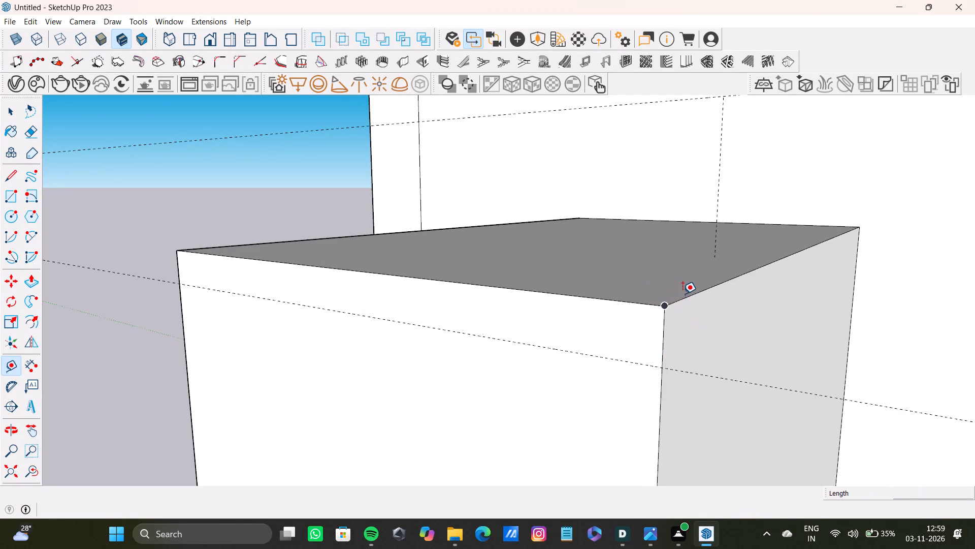
pyautogui.click(684, 298)
pyautogui.press('2')
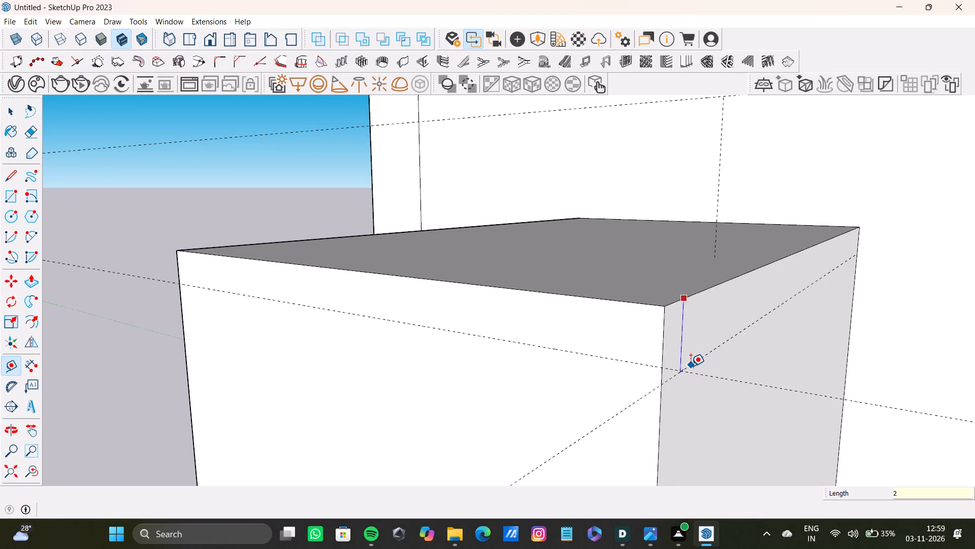
pyautogui.hotkey('shift', '"')
pyautogui.press('Return')
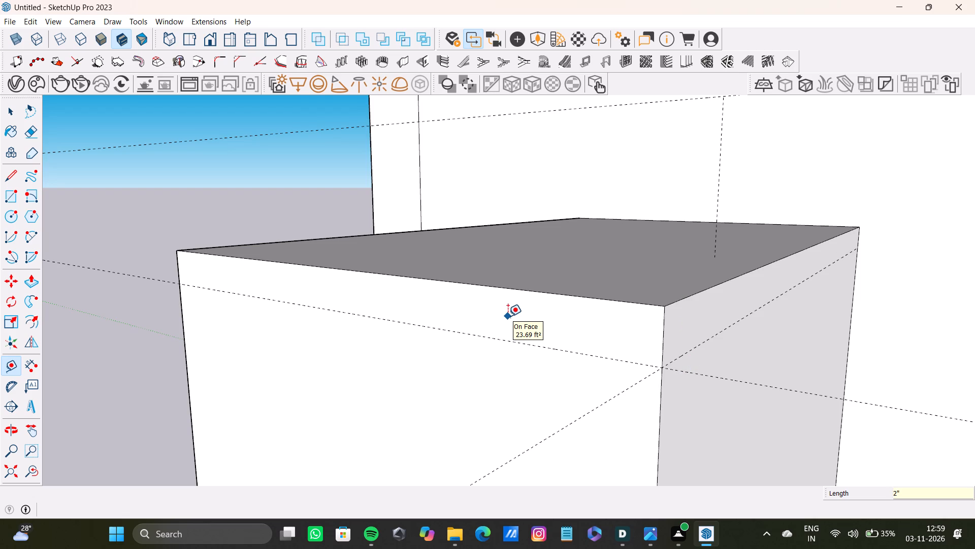
# Draw lines along the 2" guides across the column's front face and the adjoining side face.
pyautogui.press('l')
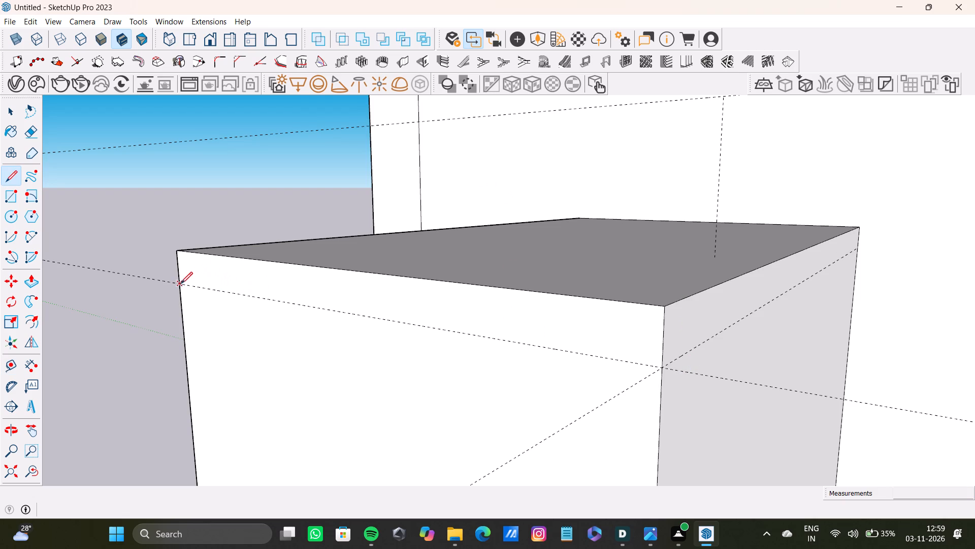
pyautogui.click(179, 282)
pyautogui.click(660, 368)
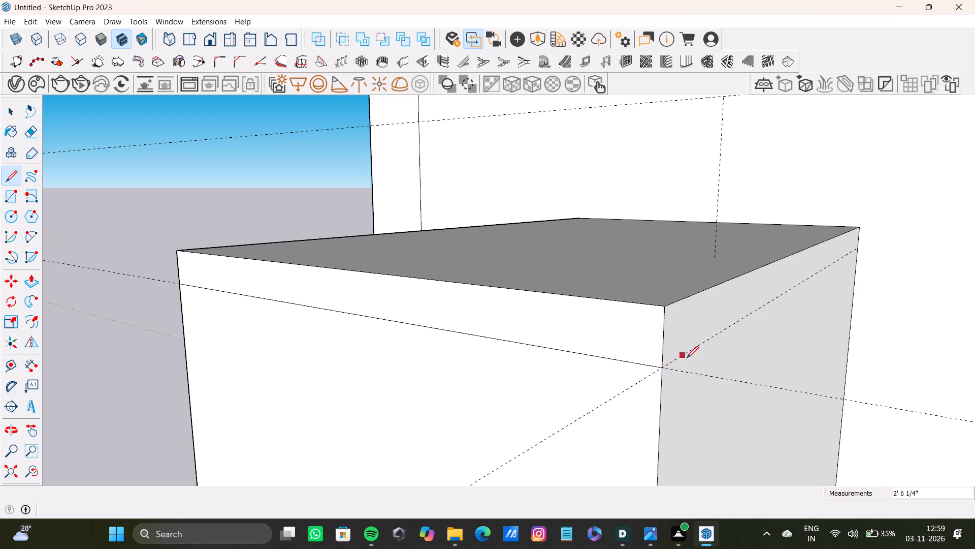
pyautogui.click(664, 366)
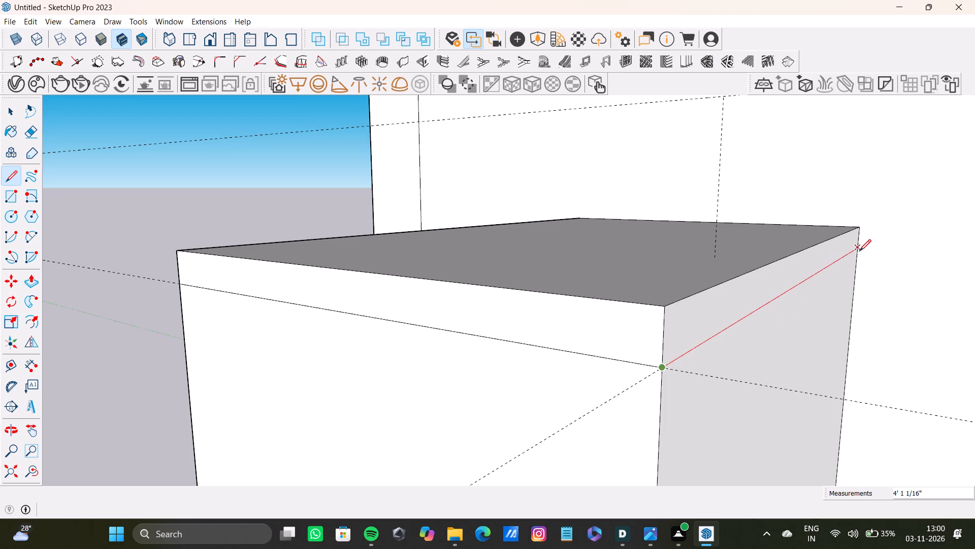
pyautogui.click(862, 249)
# Place a guide 2" below the top edge of the column's opposite side face and draw a line along it.
pyautogui.scroll(-5, 667, 295)
pyautogui.moveTo(635, 318); pyautogui.dragTo(717, 392, button='middle')
pyautogui.scroll(-8, 720, 373)
pyautogui.moveTo(503, 353); pyautogui.dragTo(830, 322, button='middle')
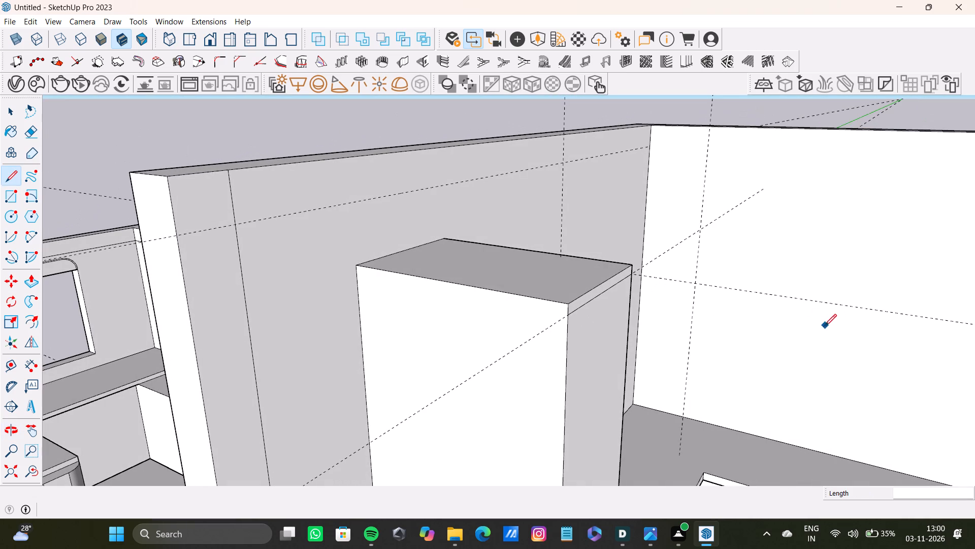
pyautogui.press('t')
pyautogui.scroll(6, 520, 311)
pyautogui.click(570, 296)
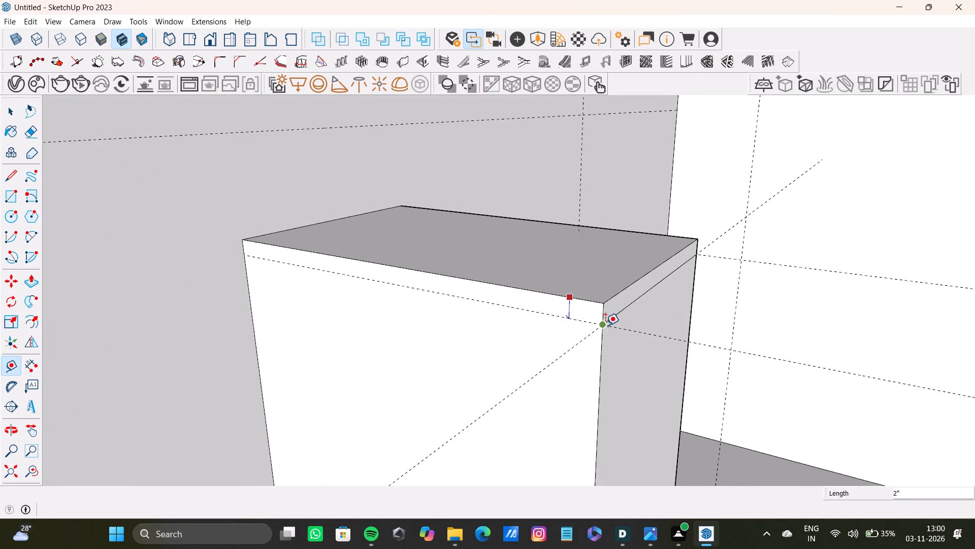
pyautogui.click(605, 325)
pyautogui.press('l')
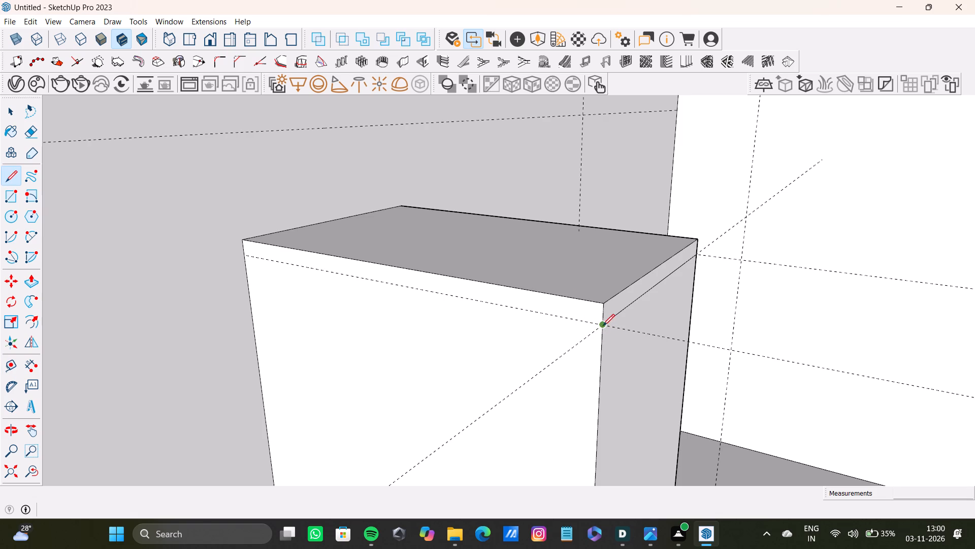
pyautogui.click(603, 326)
pyautogui.click(247, 251)
pyautogui.press('space')
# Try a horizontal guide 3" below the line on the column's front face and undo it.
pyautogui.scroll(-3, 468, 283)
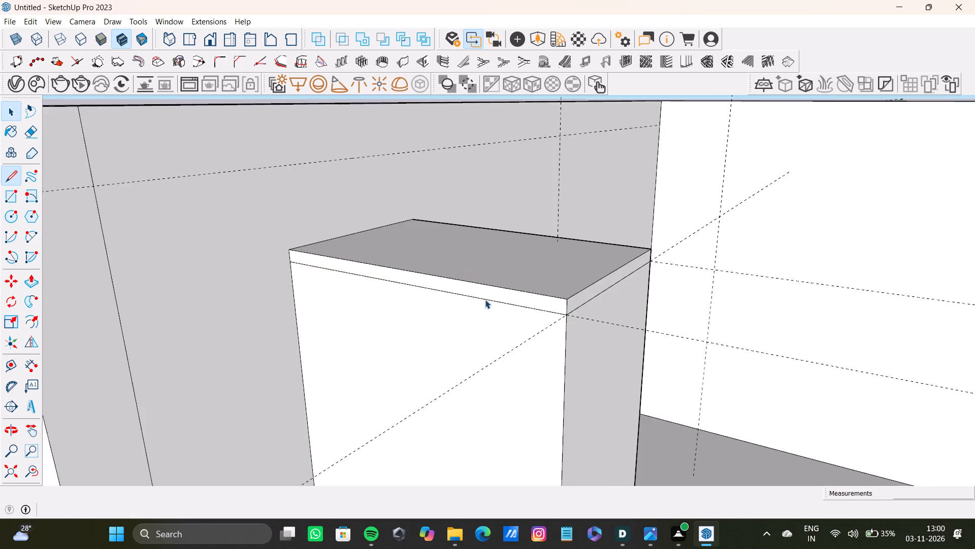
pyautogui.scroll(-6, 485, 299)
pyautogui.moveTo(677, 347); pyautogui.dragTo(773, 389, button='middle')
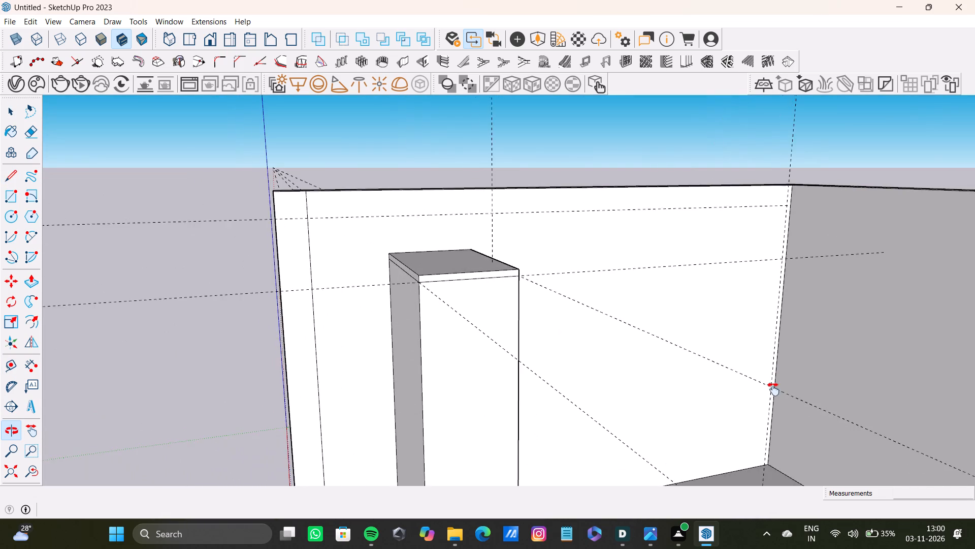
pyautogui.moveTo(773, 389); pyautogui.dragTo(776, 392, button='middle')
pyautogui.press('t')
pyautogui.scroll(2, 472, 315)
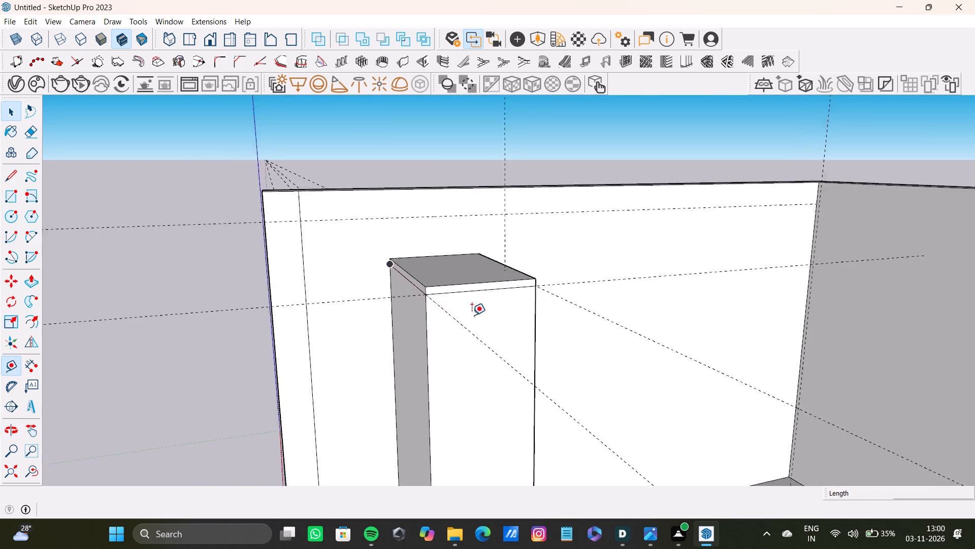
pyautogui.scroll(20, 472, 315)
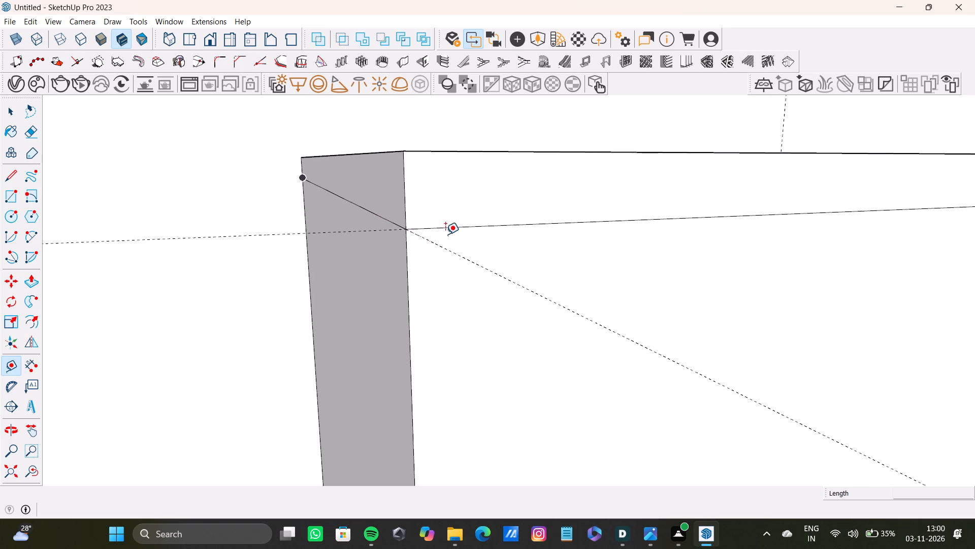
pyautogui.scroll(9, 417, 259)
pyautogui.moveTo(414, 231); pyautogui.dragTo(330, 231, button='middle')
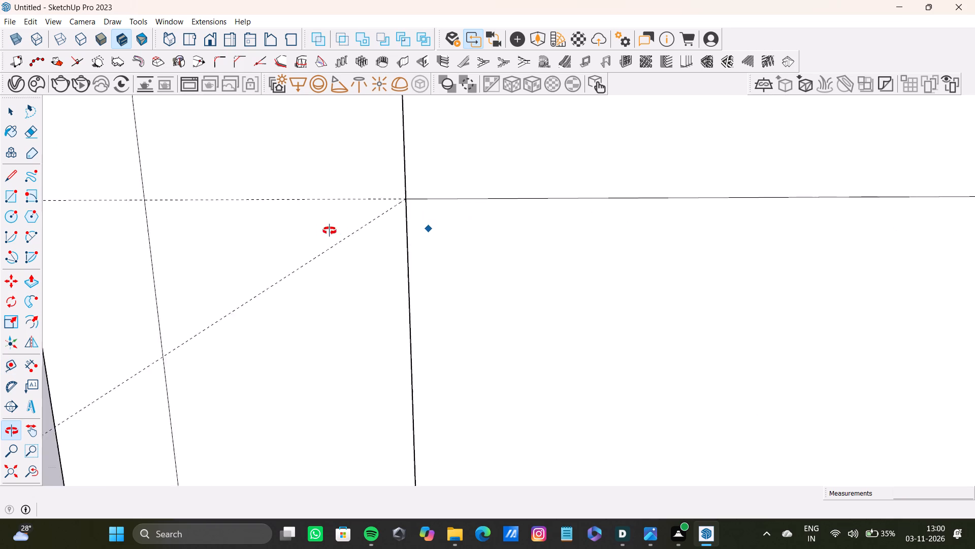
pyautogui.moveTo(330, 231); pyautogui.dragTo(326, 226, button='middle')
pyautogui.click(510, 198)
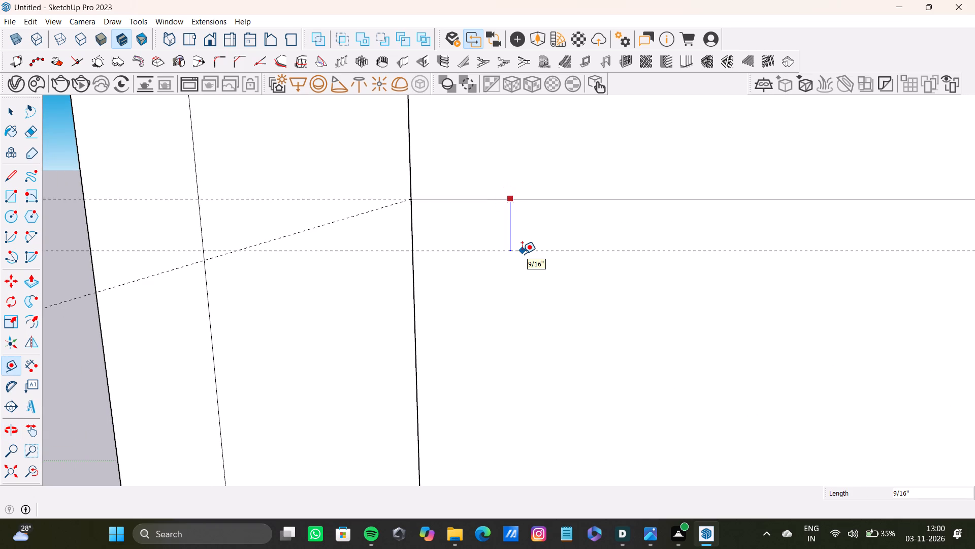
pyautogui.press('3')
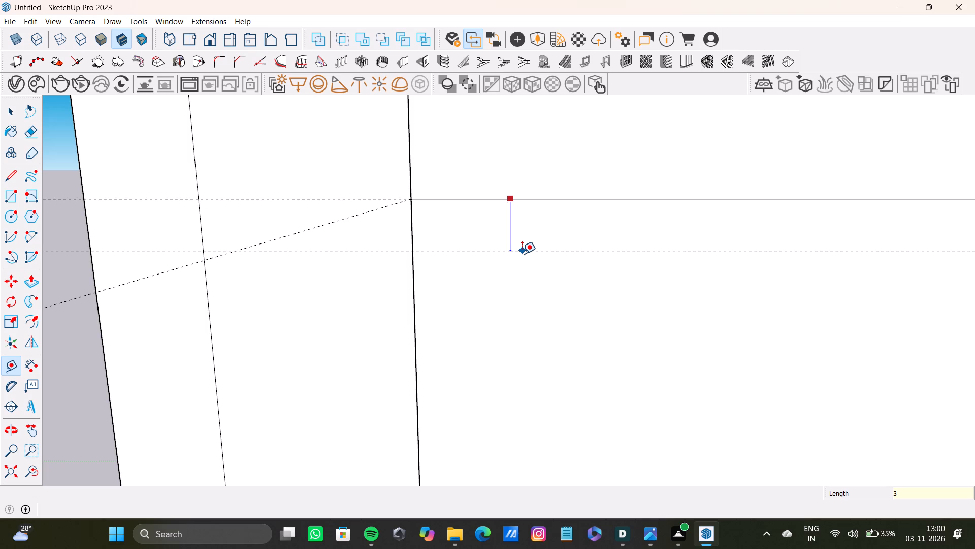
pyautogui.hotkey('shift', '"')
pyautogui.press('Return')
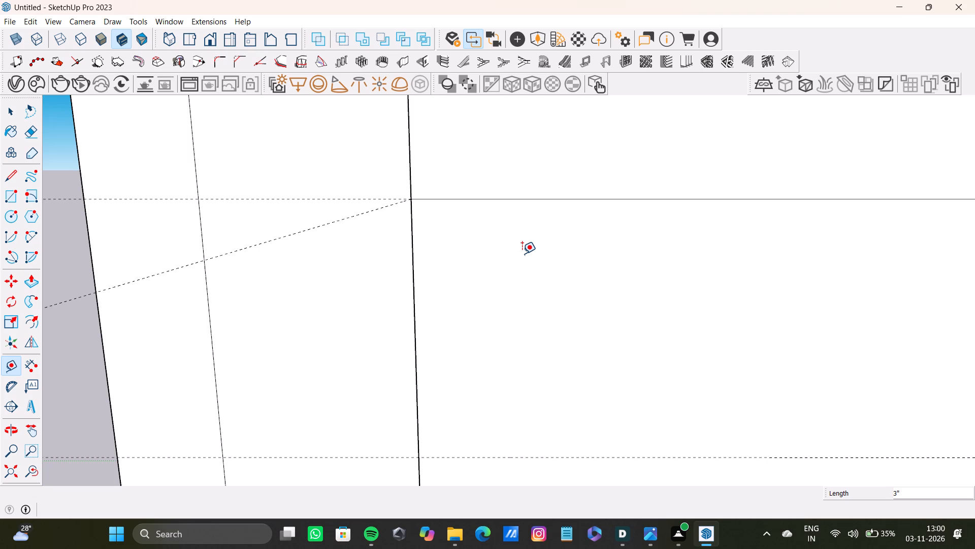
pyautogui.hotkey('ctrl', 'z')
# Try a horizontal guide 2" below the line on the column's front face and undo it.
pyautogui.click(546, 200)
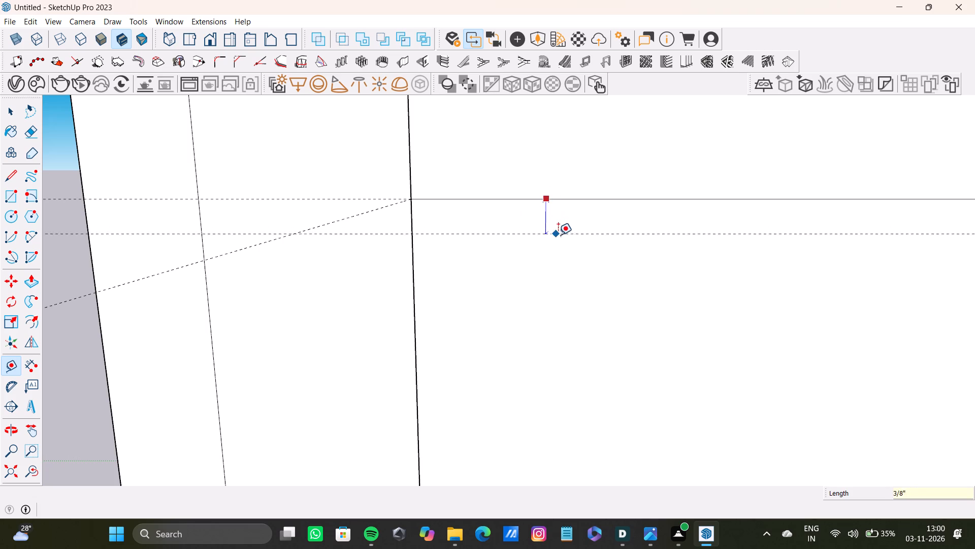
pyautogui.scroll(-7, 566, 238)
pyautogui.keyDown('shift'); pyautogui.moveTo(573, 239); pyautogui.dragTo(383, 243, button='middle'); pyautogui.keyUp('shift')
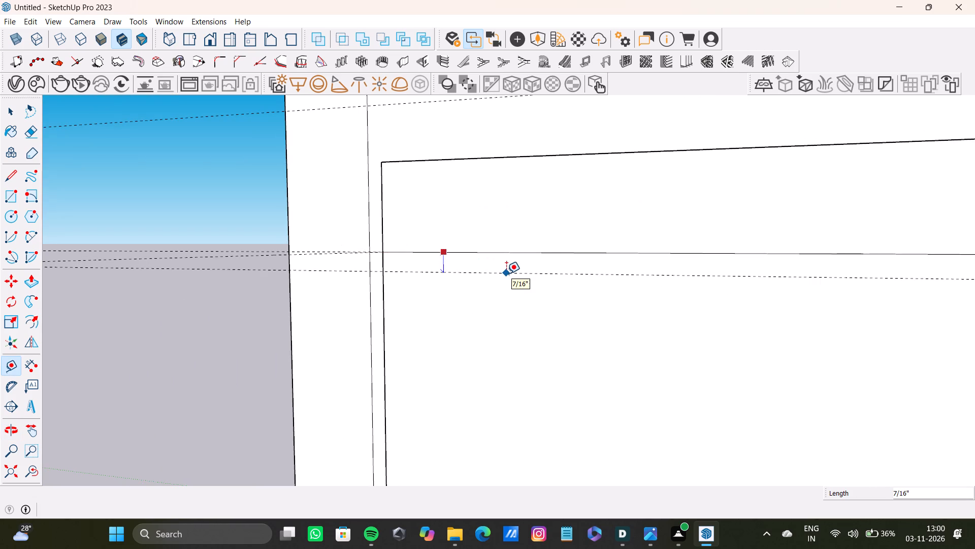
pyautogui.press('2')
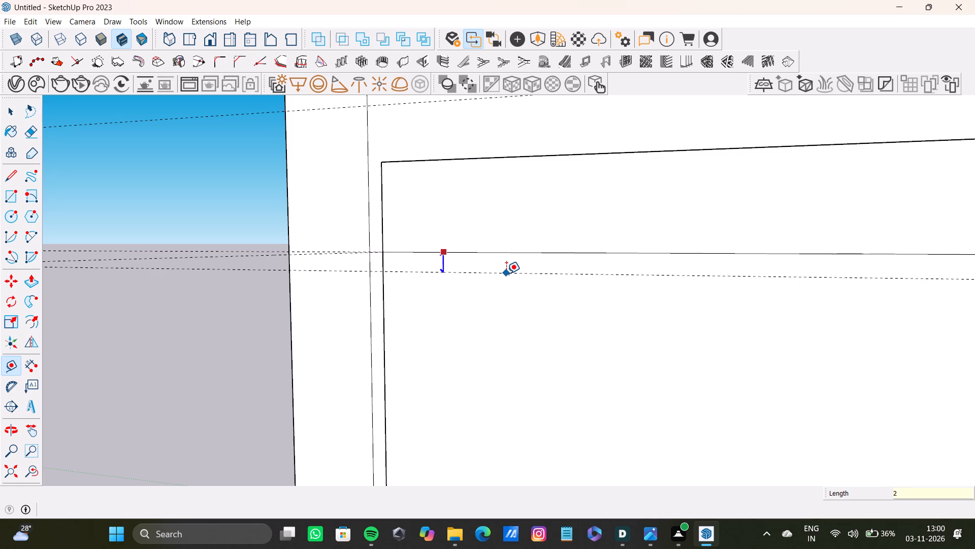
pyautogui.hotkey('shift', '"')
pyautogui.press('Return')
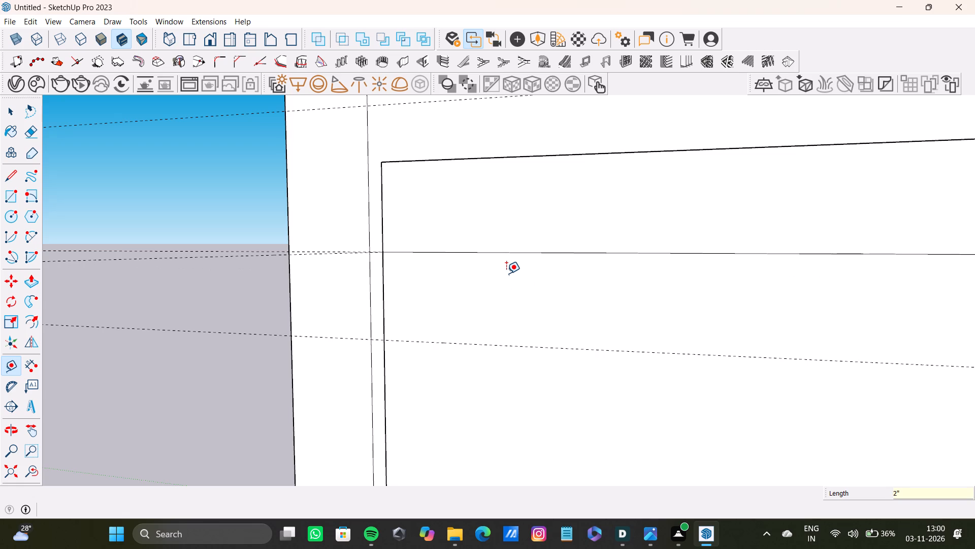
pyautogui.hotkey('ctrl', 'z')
# Place a horizontal guide about 7/16" below the line on the column's front face.
pyautogui.scroll(4, 506, 272)
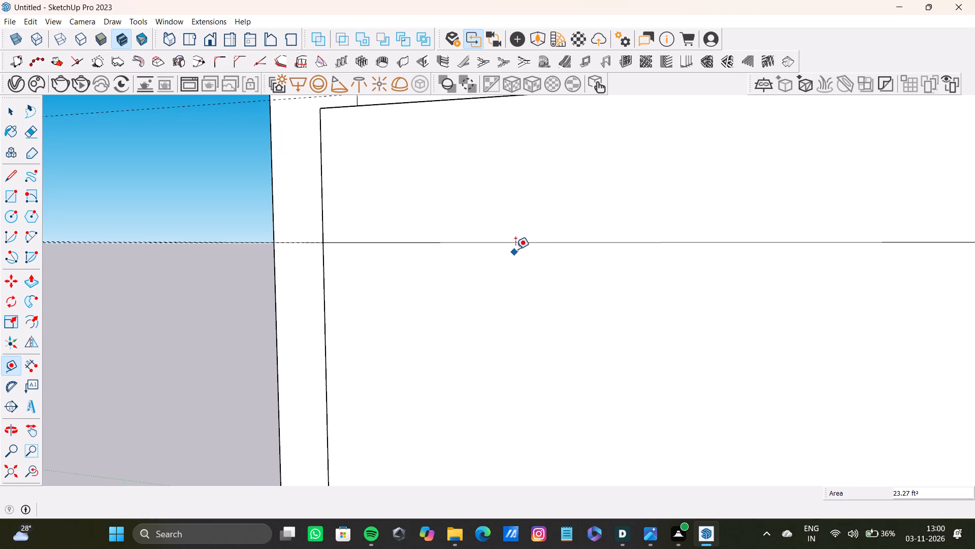
pyautogui.click(528, 241)
pyautogui.scroll(-8, 454, 301)
pyautogui.moveTo(541, 302); pyautogui.dragTo(463, 276, button='middle')
pyautogui.scroll(2, 500, 297)
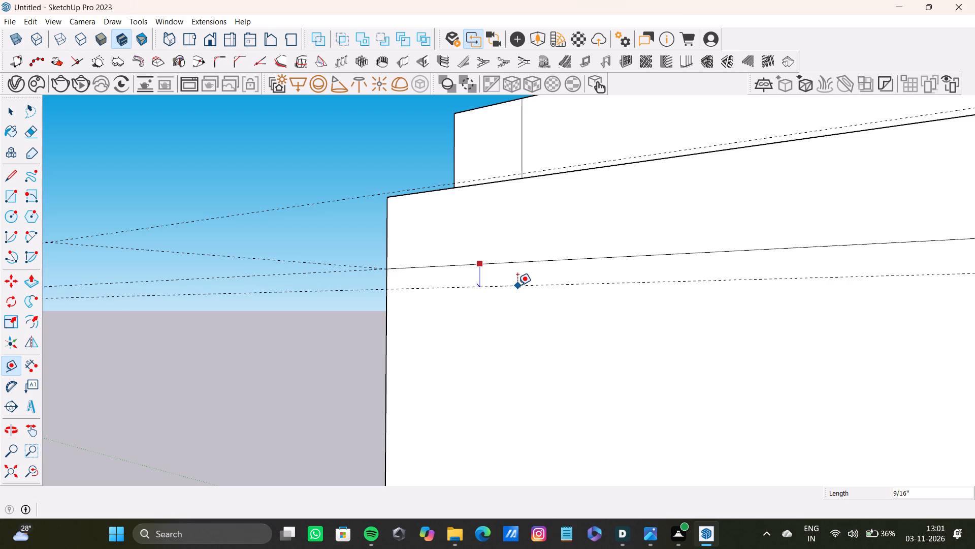
pyautogui.click(519, 281)
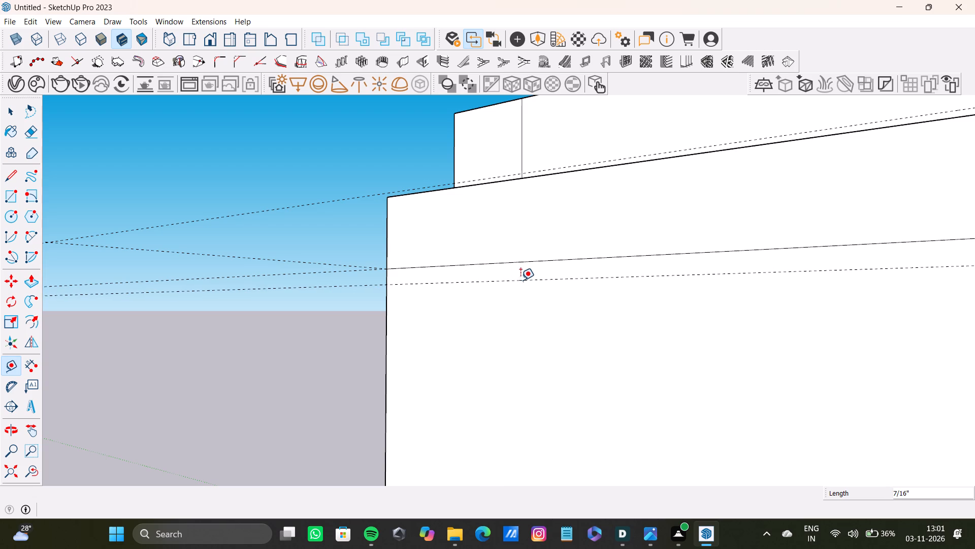
# Draw a line along the new guide across the full width of the column's front face.
pyautogui.press('l')
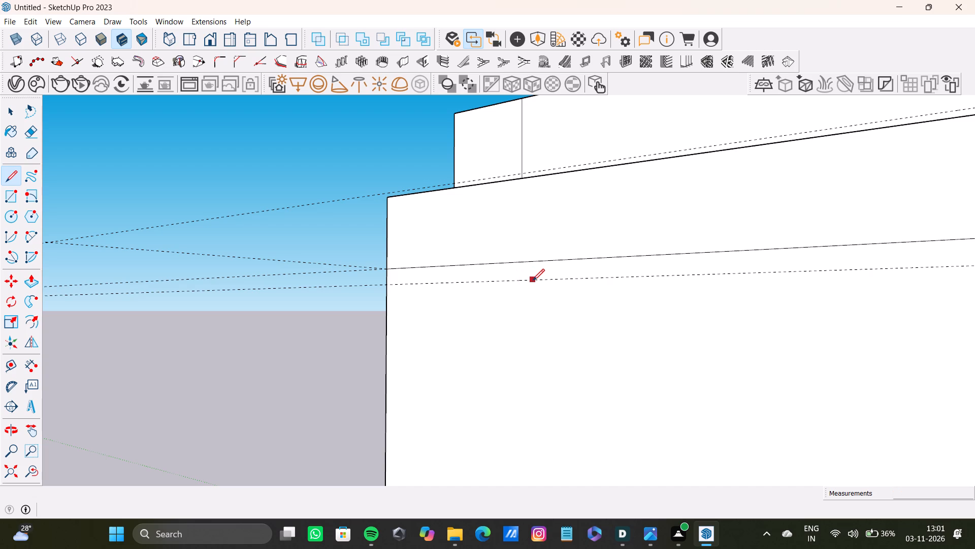
pyautogui.scroll(8, 422, 311)
pyautogui.click(359, 271)
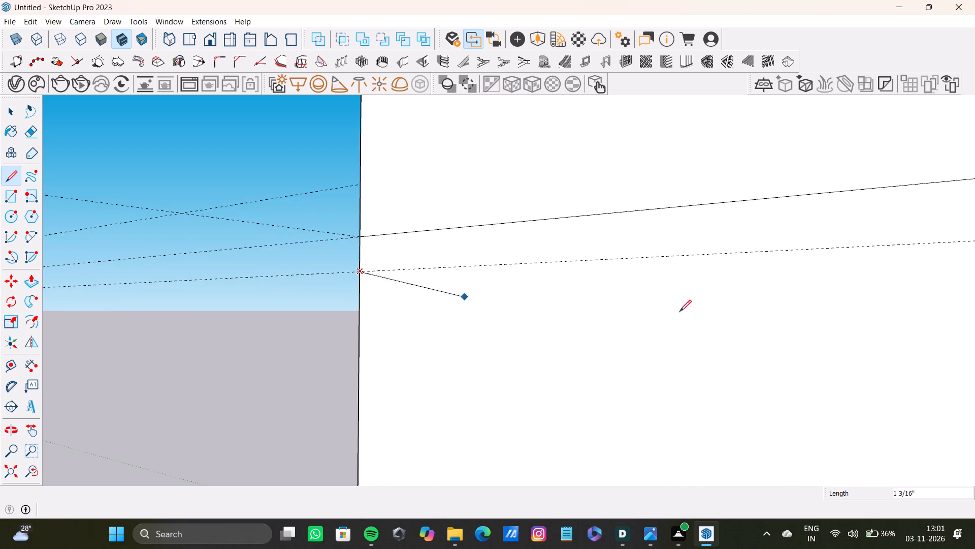
pyautogui.scroll(-20, 955, 289)
pyautogui.scroll(-19, 955, 289)
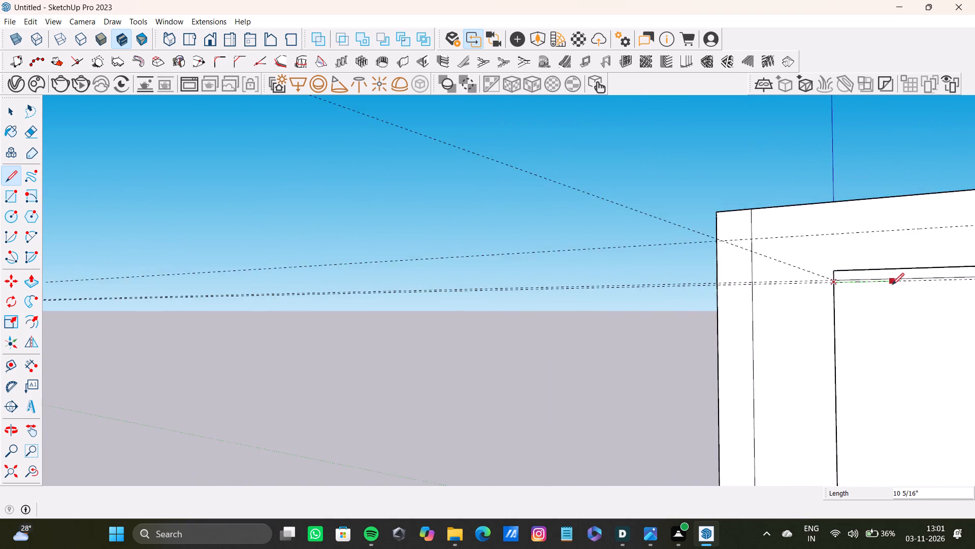
pyautogui.scroll(-7, 892, 285)
pyautogui.scroll(18, 974, 302)
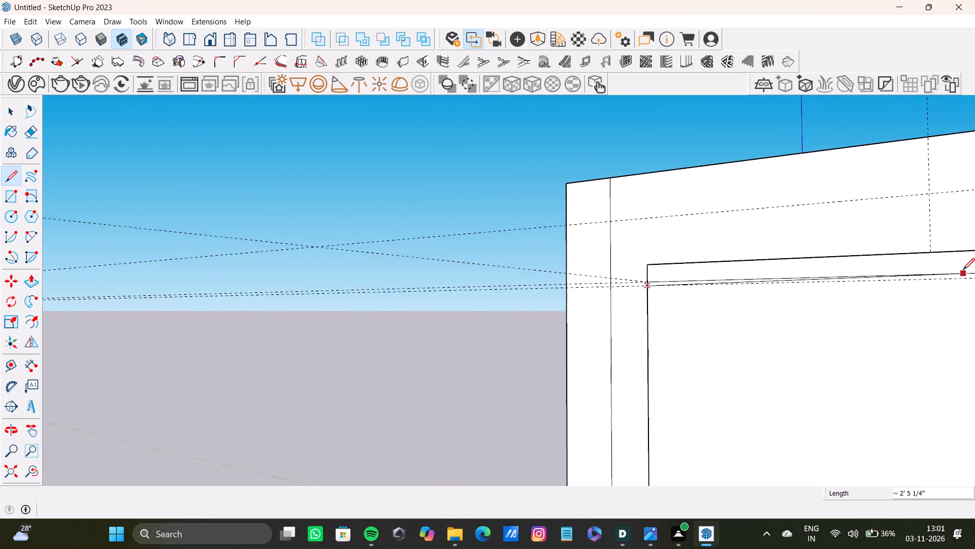
pyautogui.scroll(2, 963, 270)
pyautogui.scroll(-4, 972, 273)
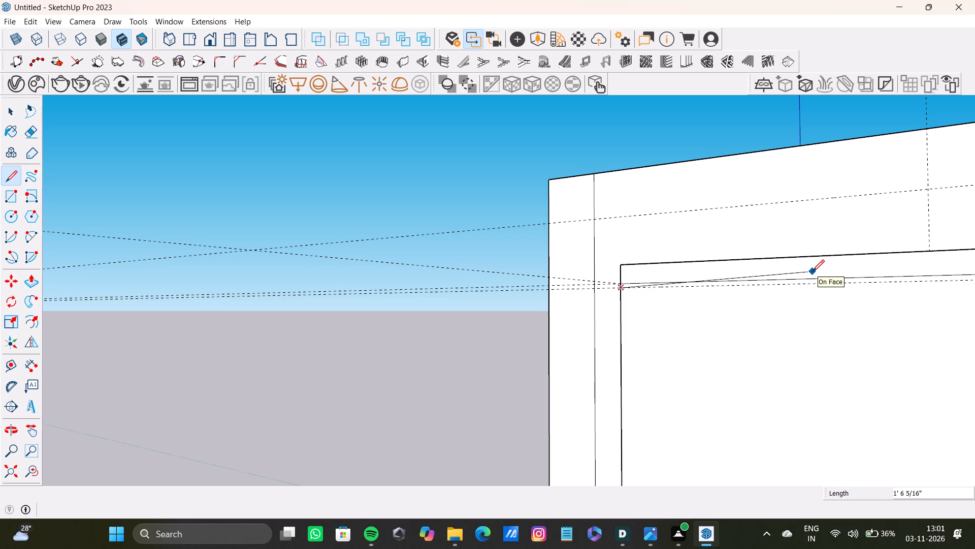
pyautogui.scroll(-2, 812, 271)
pyautogui.keyDown('shift'); pyautogui.moveTo(812, 273); pyautogui.dragTo(483, 304, button='middle'); pyautogui.keyUp('shift')
pyautogui.scroll(5, 485, 323)
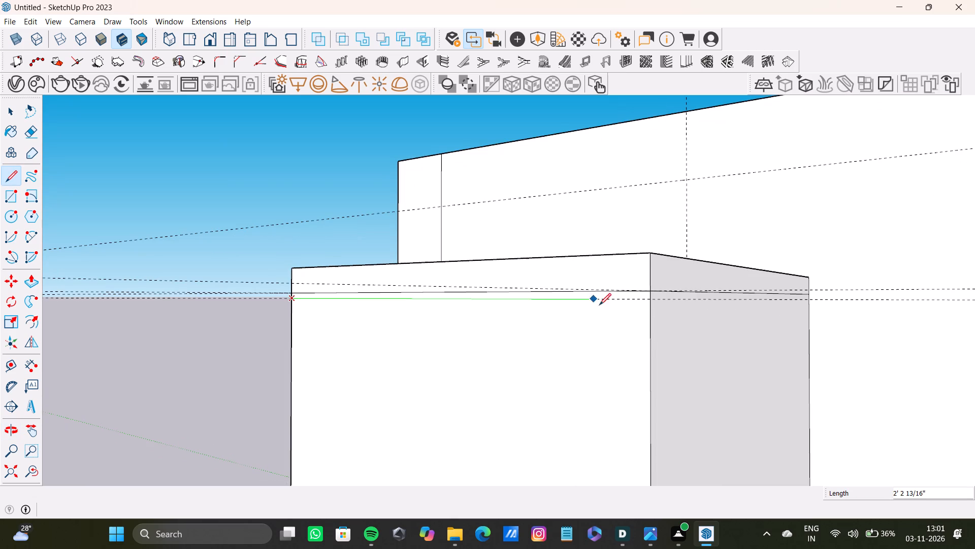
pyautogui.scroll(9, 651, 306)
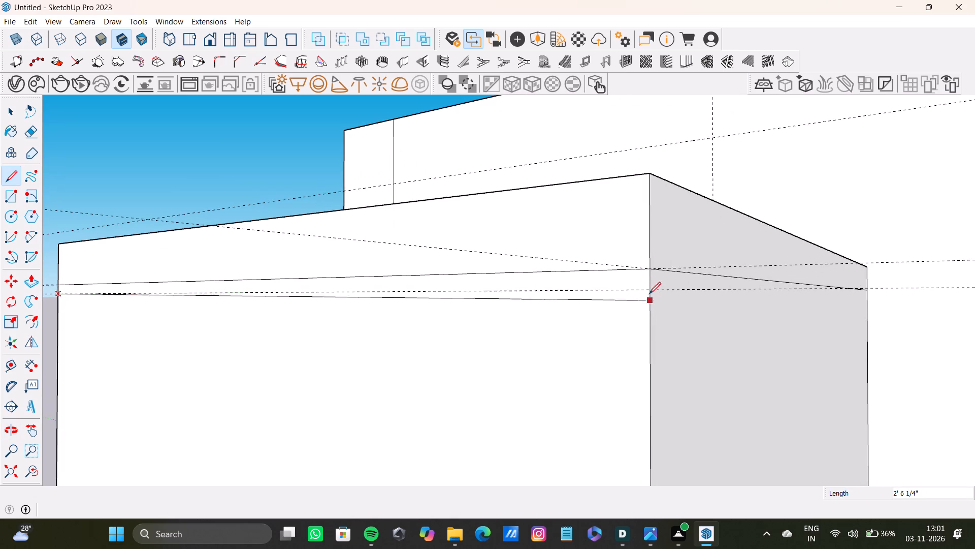
pyautogui.click(651, 292)
# Place a horizontal guide on the column's right side face, level with the end of the front face's lower line.
pyautogui.scroll(-4, 663, 286)
pyautogui.moveTo(664, 285); pyautogui.dragTo(582, 279, button='middle')
pyautogui.scroll(-3, 696, 278)
pyautogui.moveTo(655, 285); pyautogui.dragTo(722, 306, button='middle')
pyautogui.press('t')
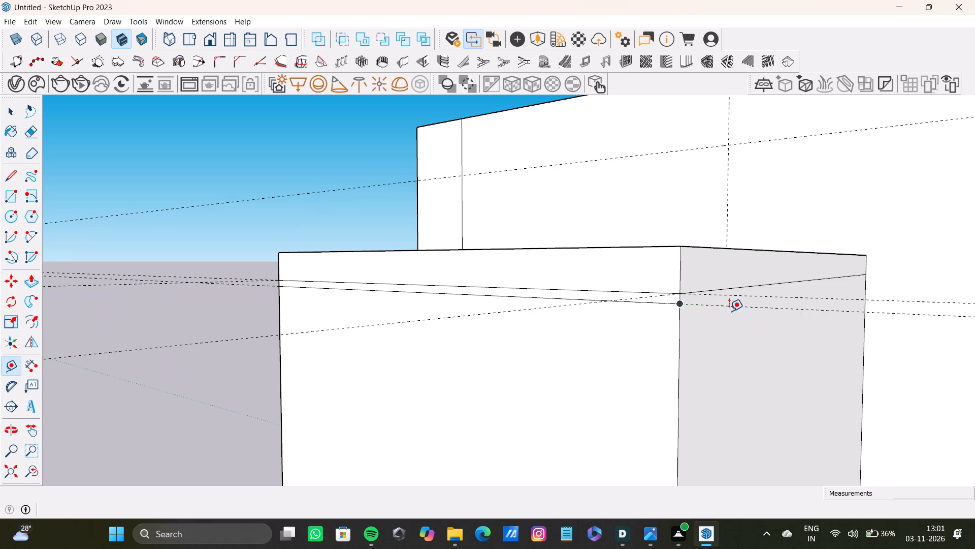
pyautogui.scroll(18, 735, 310)
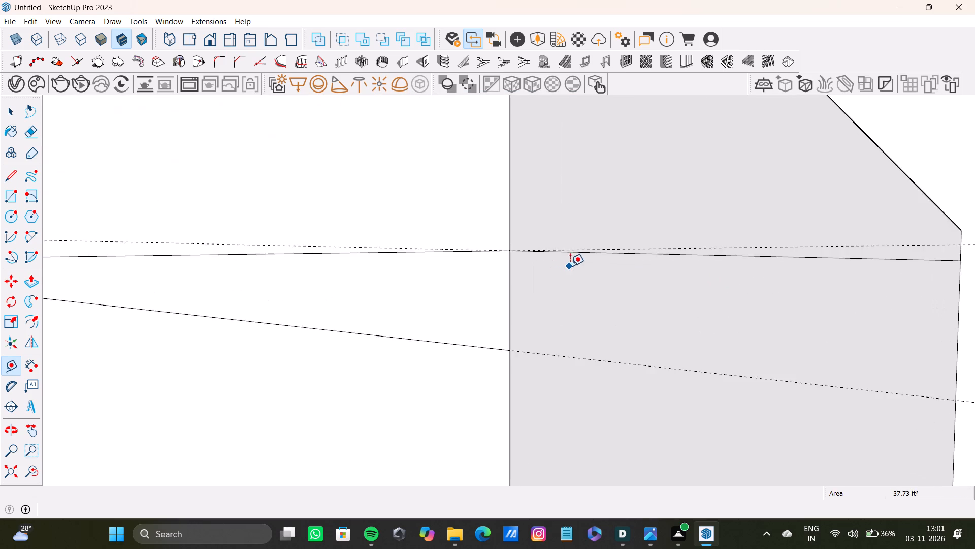
pyautogui.moveTo(571, 264); pyautogui.dragTo(473, 224, button='middle')
pyautogui.scroll(3, 533, 258)
pyautogui.click(544, 254)
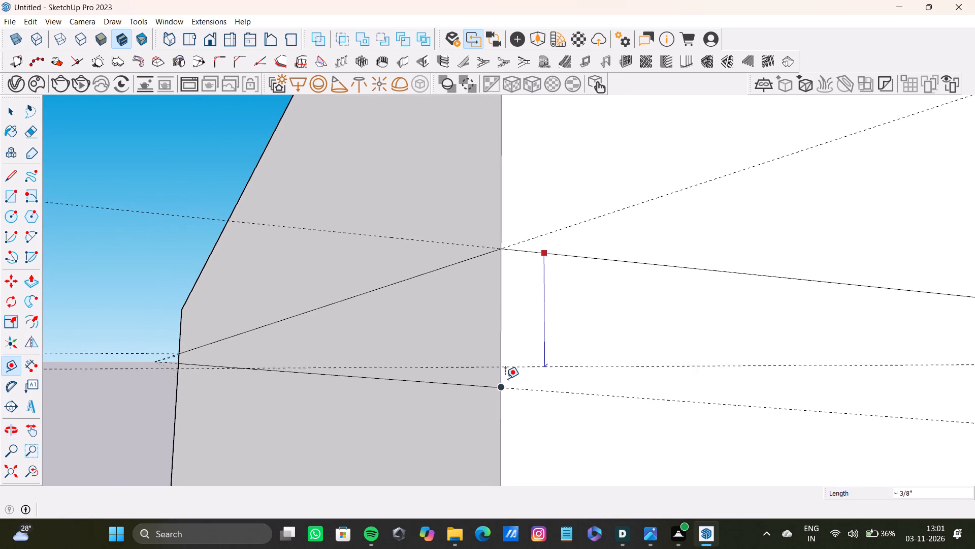
pyautogui.click(506, 386)
# Draw a line along the new guide across the full width of the column's right side face.
pyautogui.scroll(-3, 568, 394)
pyautogui.moveTo(571, 398); pyautogui.dragTo(742, 413, button='middle')
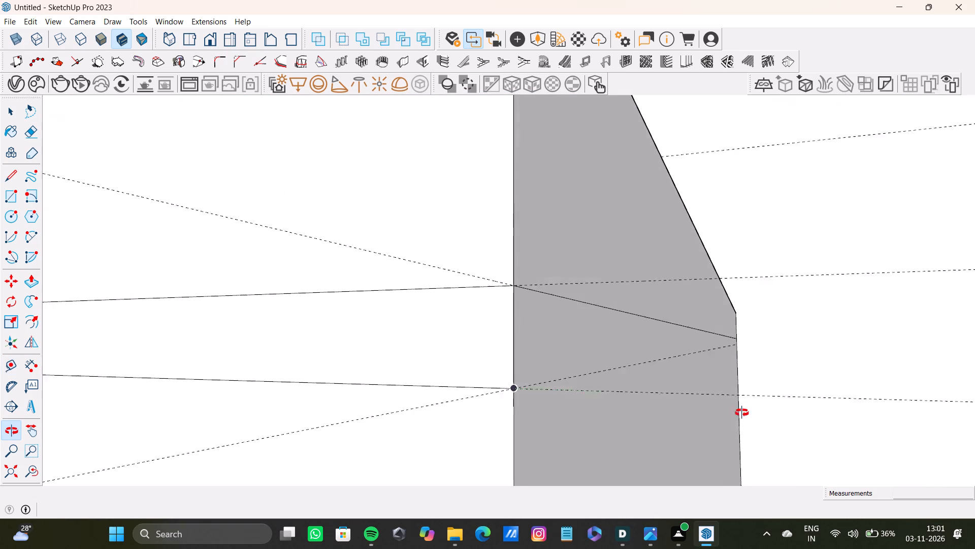
pyautogui.moveTo(742, 413); pyautogui.dragTo(409, 316, button='middle')
pyautogui.scroll(-8, 551, 353)
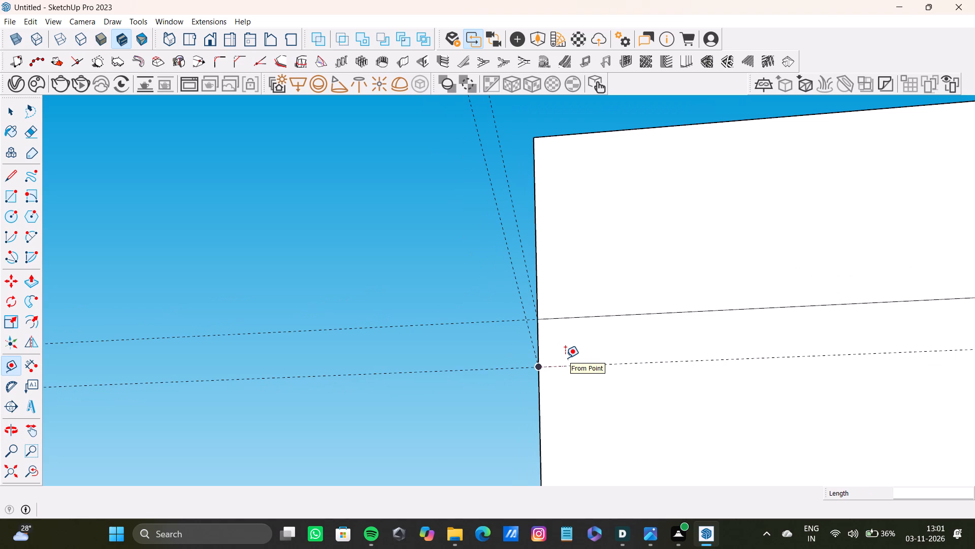
pyautogui.scroll(-13, 565, 358)
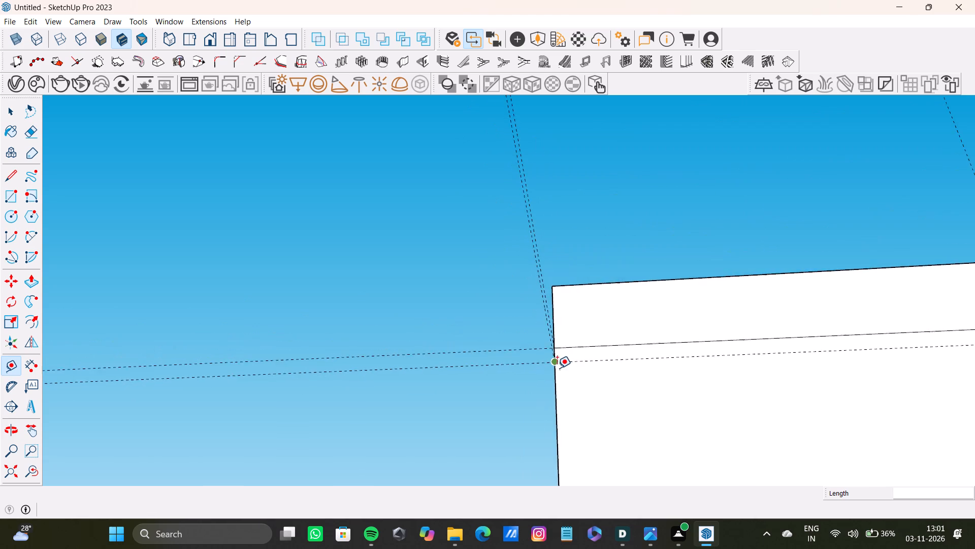
pyautogui.moveTo(557, 368); pyautogui.dragTo(815, 498, button='middle')
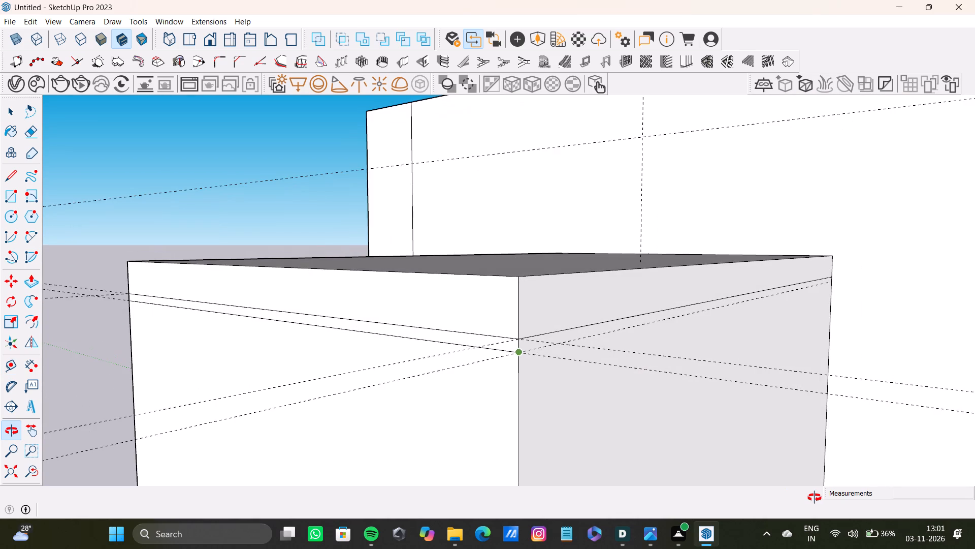
pyautogui.moveTo(815, 498); pyautogui.dragTo(562, 412, button='middle')
pyautogui.press('l')
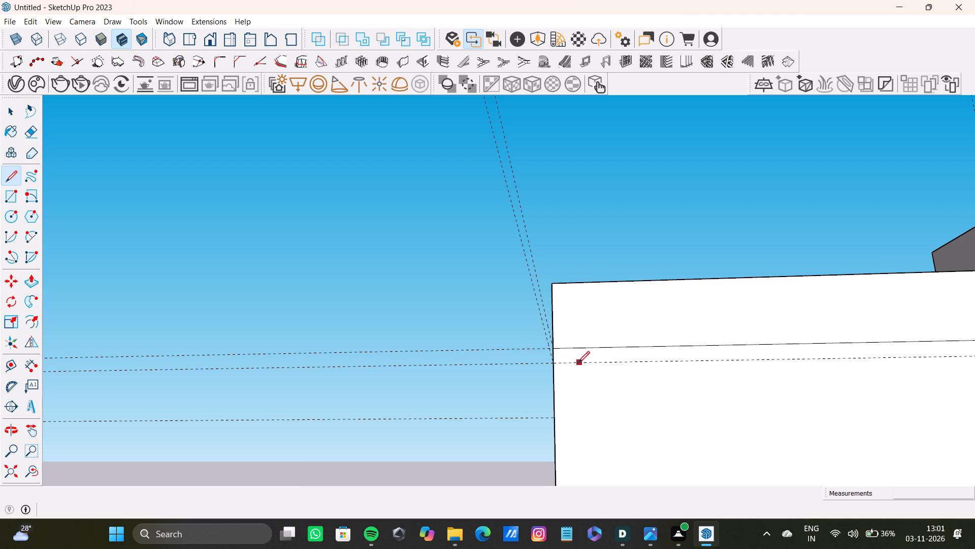
pyautogui.scroll(12, 581, 364)
pyautogui.click(524, 361)
pyautogui.scroll(-2, 887, 372)
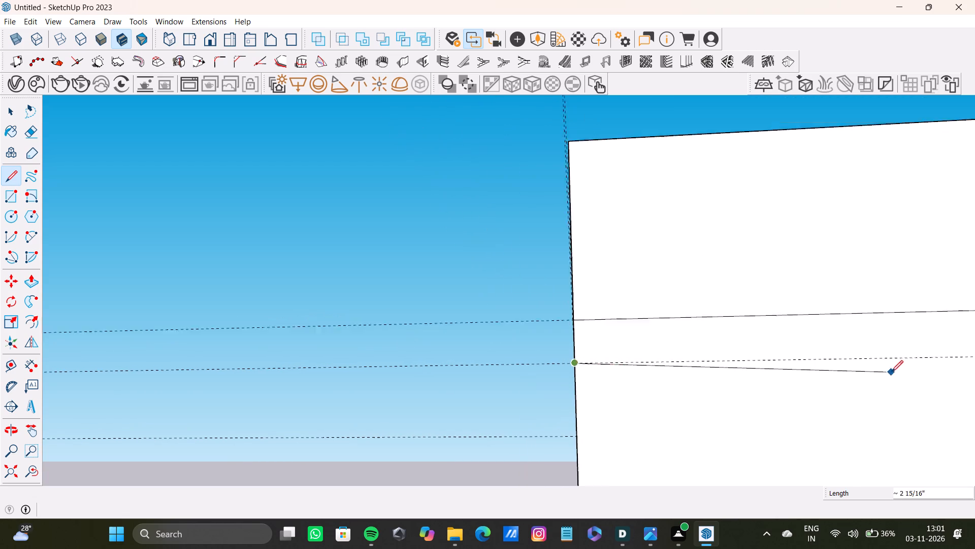
pyautogui.scroll(-13, 891, 372)
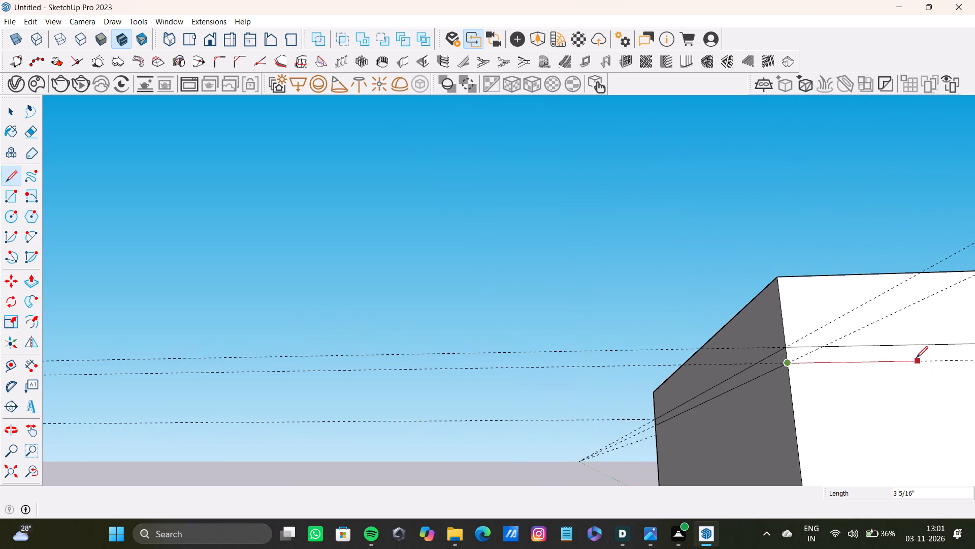
pyautogui.keyDown('shift'); pyautogui.moveTo(916, 358); pyautogui.dragTo(479, 350, button='middle'); pyautogui.keyUp('shift')
pyautogui.scroll(-5, 653, 363)
pyautogui.keyDown('shift'); pyautogui.moveTo(740, 359); pyautogui.dragTo(546, 376, button='middle'); pyautogui.keyUp('shift')
pyautogui.scroll(-4, 743, 396)
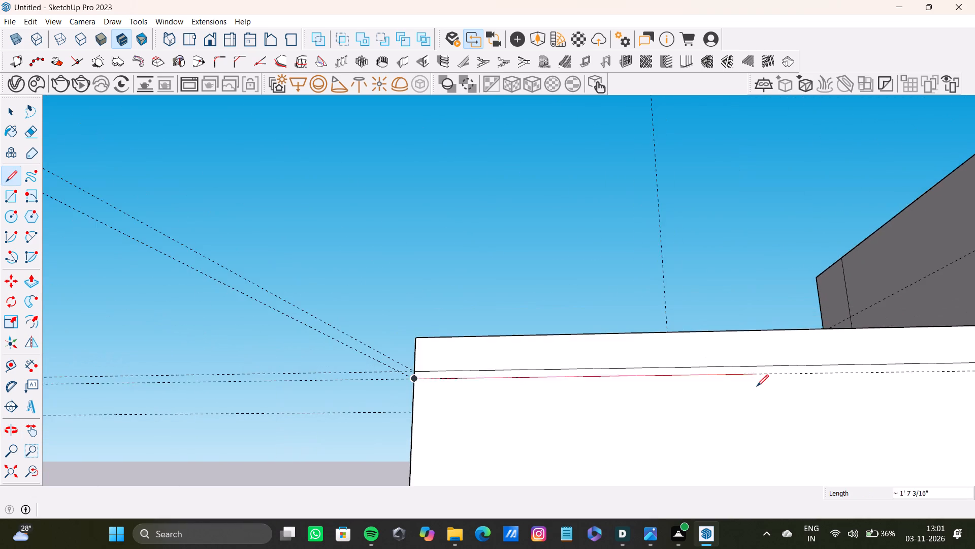
pyautogui.keyDown('shift'); pyautogui.moveTo(757, 386); pyautogui.dragTo(536, 379, button='middle'); pyautogui.keyUp('shift')
pyautogui.scroll(-3, 866, 369)
pyautogui.keyDown('shift'); pyautogui.moveTo(851, 373); pyautogui.dragTo(593, 400, button='middle'); pyautogui.keyUp('shift')
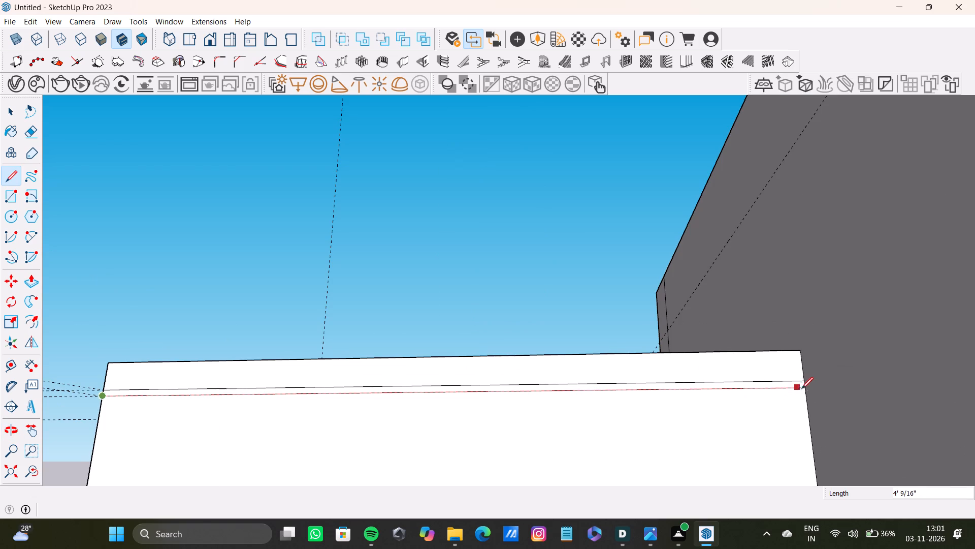
pyautogui.click(807, 389)
# Place a horizontal guide on the column's left side face, level with the end of the front face's lower line.
pyautogui.scroll(-7, 521, 367)
pyautogui.moveTo(472, 386); pyautogui.dragTo(765, 430, button='middle')
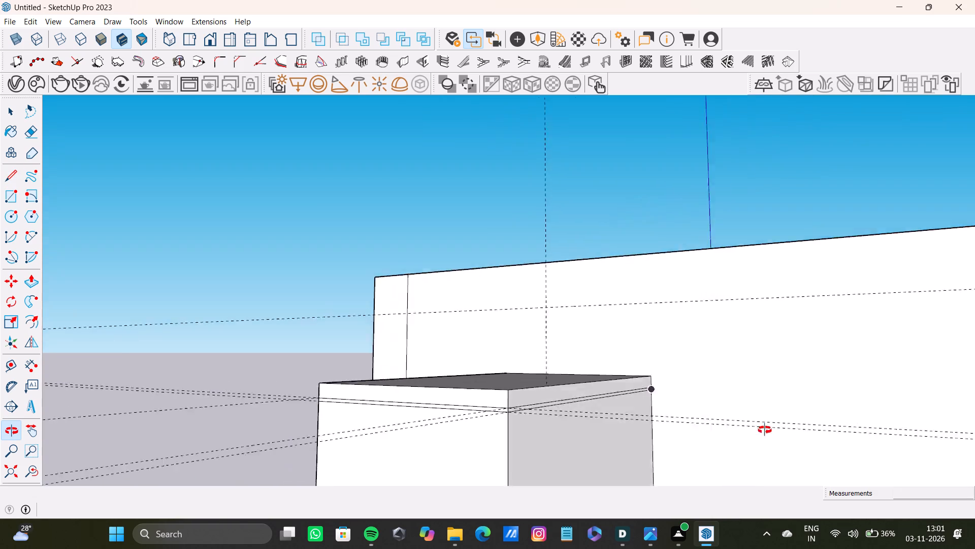
pyautogui.moveTo(765, 430); pyautogui.dragTo(833, 446, button='middle')
pyautogui.scroll(-3, 487, 417)
pyautogui.keyDown('shift'); pyautogui.moveTo(464, 428); pyautogui.dragTo(738, 467, button='middle'); pyautogui.keyUp('shift')
pyautogui.scroll(8, 527, 417)
pyautogui.keyDown('shift'); pyautogui.moveTo(511, 454); pyautogui.dragTo(514, 453, button='middle'); pyautogui.keyUp('shift')
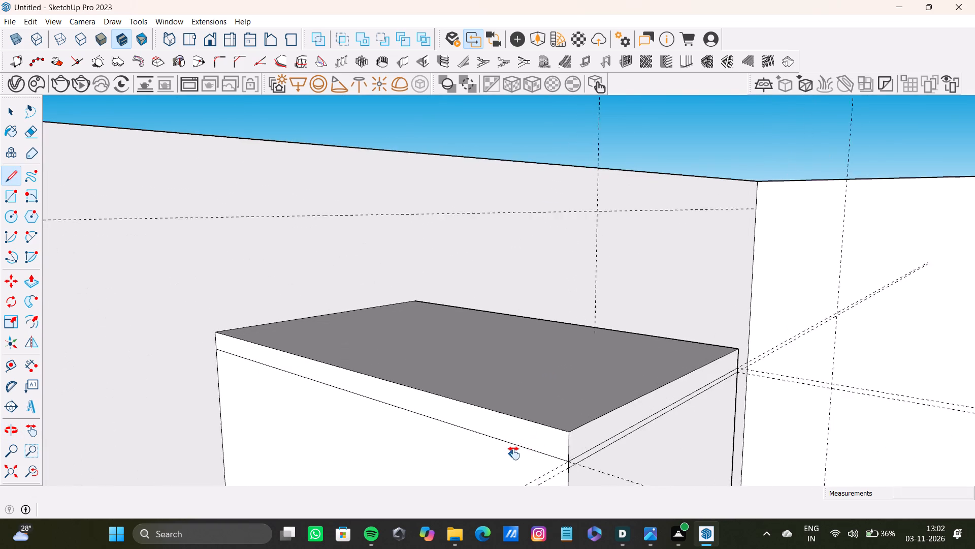
pyautogui.keyDown('shift'); pyautogui.moveTo(514, 453); pyautogui.dragTo(625, 423, button='middle'); pyautogui.keyUp('shift')
pyautogui.press('t')
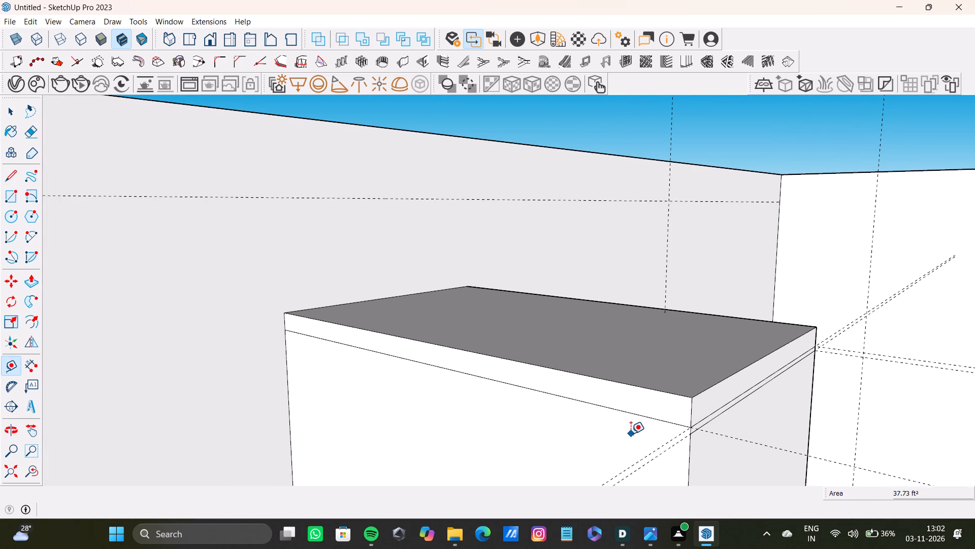
pyautogui.scroll(7, 770, 368)
pyautogui.scroll(-3, 619, 451)
pyautogui.moveTo(614, 451); pyautogui.dragTo(597, 389, button='middle')
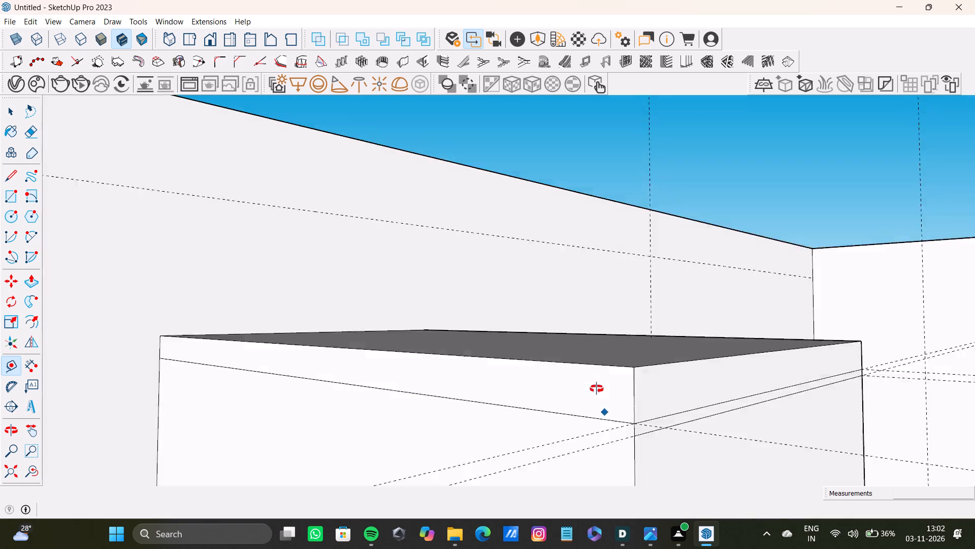
pyautogui.moveTo(597, 389); pyautogui.dragTo(674, 347, button='middle')
pyautogui.scroll(2, 746, 355)
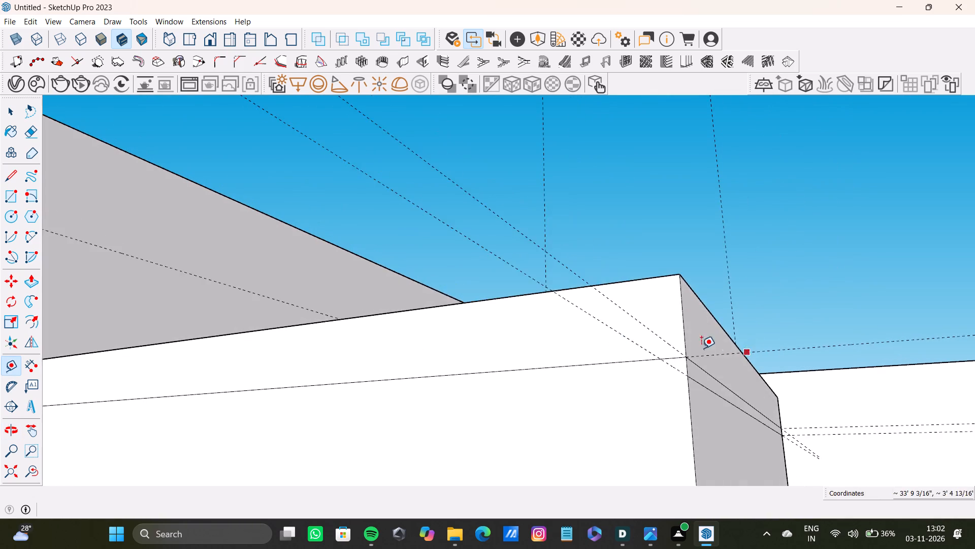
pyautogui.scroll(9, 701, 348)
pyautogui.click(707, 364)
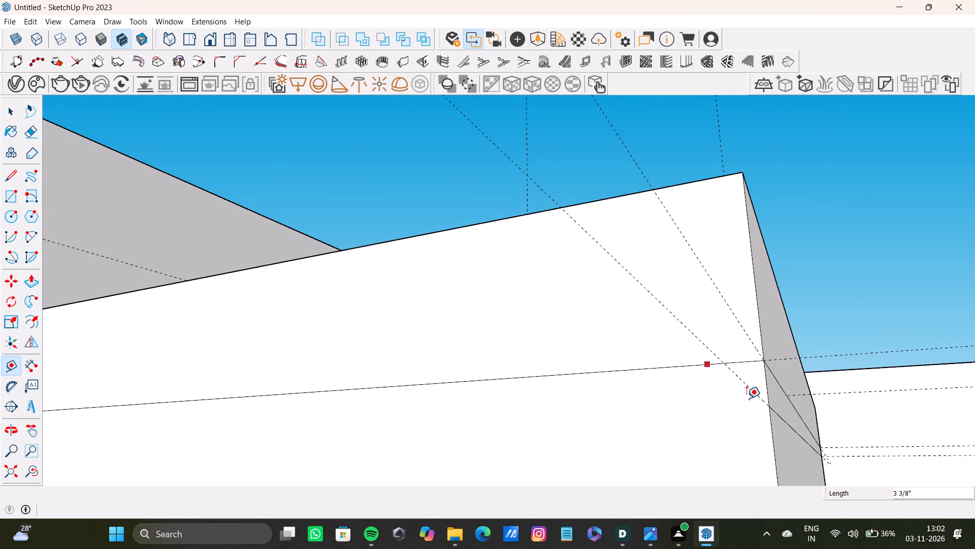
pyautogui.click(767, 406)
# Draw a line about 4' 1 1/16" long along the guide across the full width of the column's left side face.
pyautogui.scroll(-14, 604, 388)
pyautogui.moveTo(604, 386); pyautogui.dragTo(624, 383, button='middle')
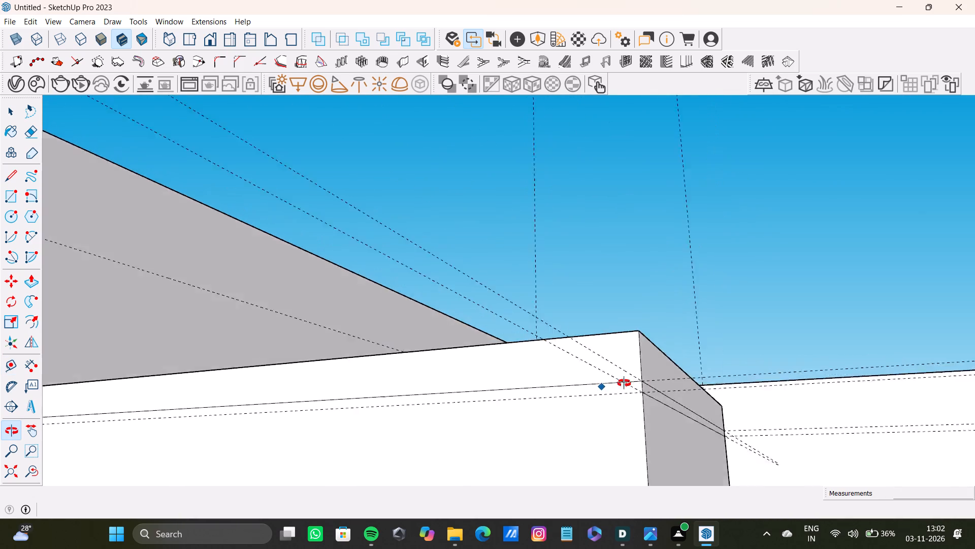
pyautogui.moveTo(624, 383); pyautogui.dragTo(605, 503, button='middle')
pyautogui.press('l')
pyautogui.scroll(-3, 56, 367)
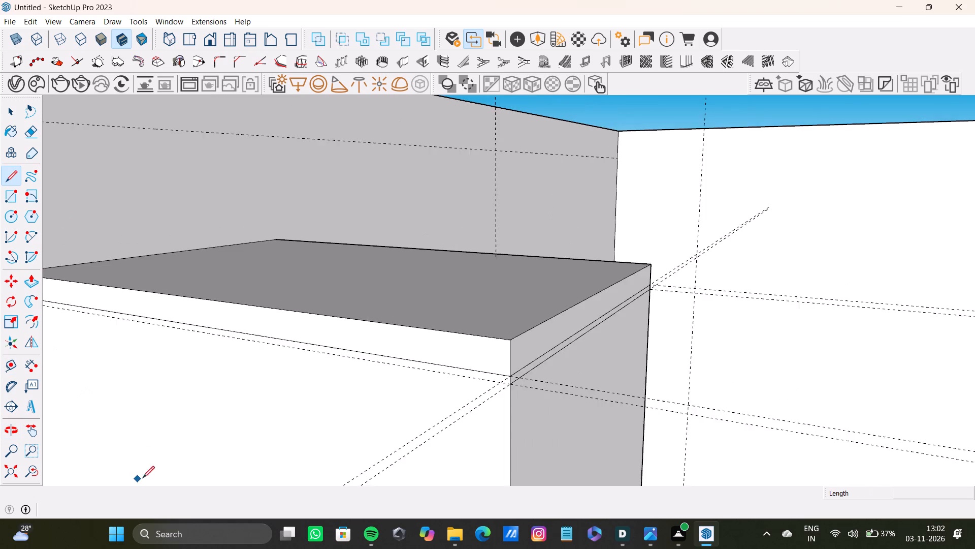
pyautogui.scroll(-3, 143, 478)
pyautogui.moveTo(137, 416); pyautogui.dragTo(429, 432, button='middle')
pyautogui.scroll(15, 353, 357)
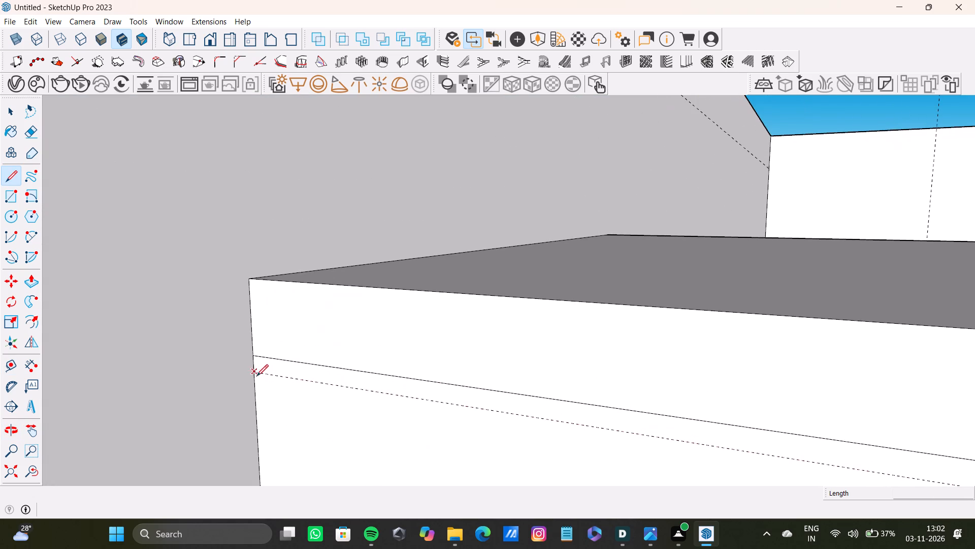
pyautogui.click(257, 373)
pyautogui.scroll(-9, 560, 411)
pyautogui.keyDown('shift'); pyautogui.moveTo(733, 450); pyautogui.dragTo(144, 376, button='middle'); pyautogui.keyUp('shift')
pyautogui.scroll(-4, 232, 401)
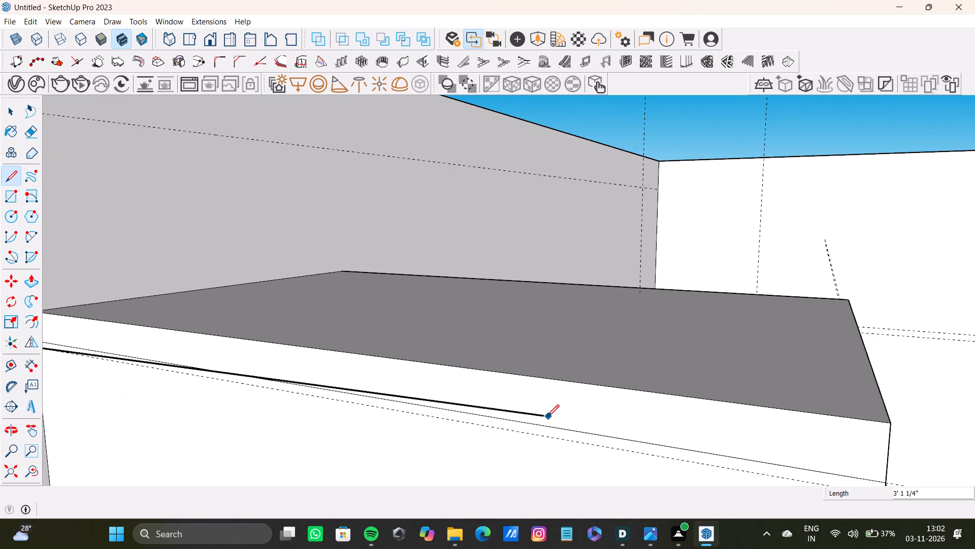
pyautogui.keyDown('shift'); pyautogui.moveTo(542, 415); pyautogui.dragTo(407, 377, button='middle'); pyautogui.keyUp('shift')
pyautogui.scroll(14, 724, 449)
pyautogui.moveTo(703, 437); pyautogui.dragTo(674, 411, button='middle')
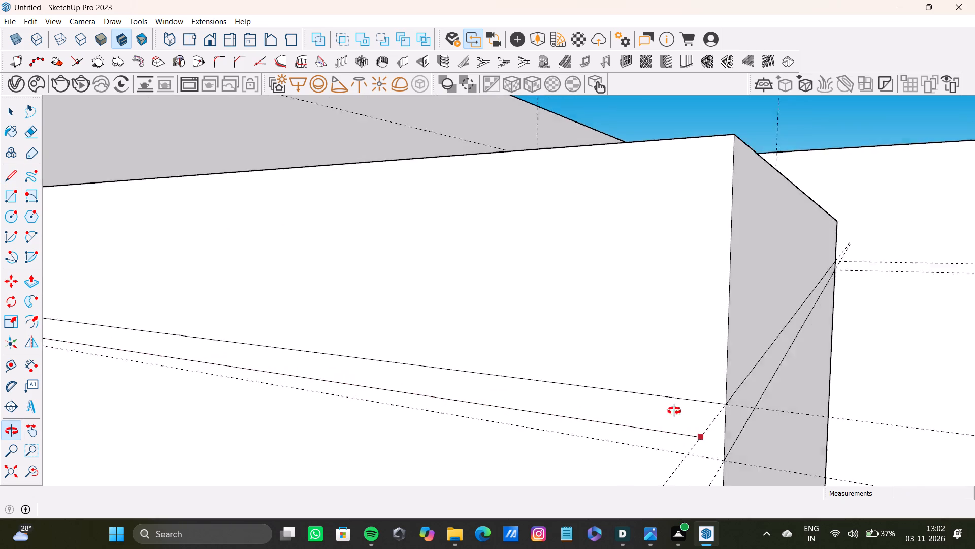
pyautogui.moveTo(674, 411); pyautogui.dragTo(635, 376, button='middle')
pyautogui.scroll(5, 693, 422)
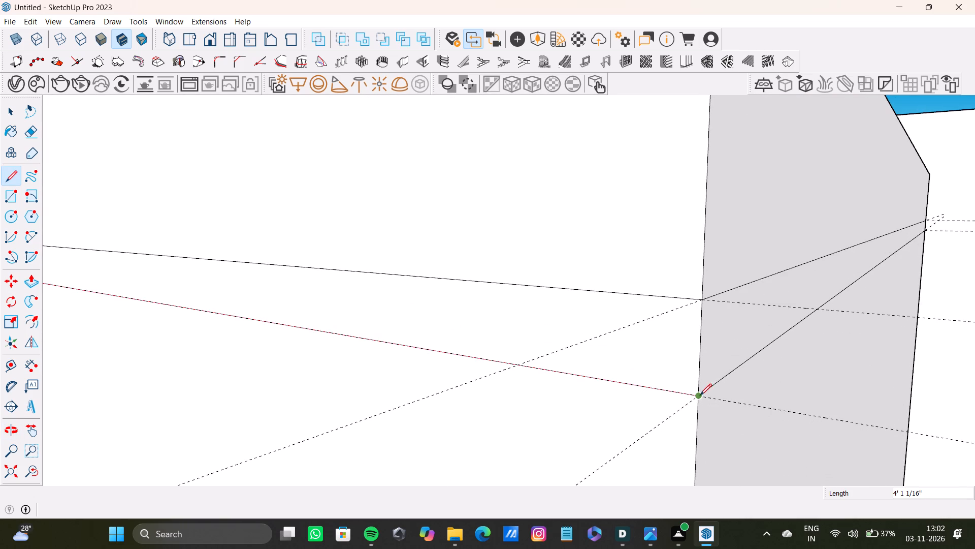
pyautogui.click(699, 395)
# Push/Pull the narrow strip between the two lines on the column's left side face outward about 5/16".
pyautogui.scroll(-20, 560, 384)
pyautogui.scroll(-9, 560, 384)
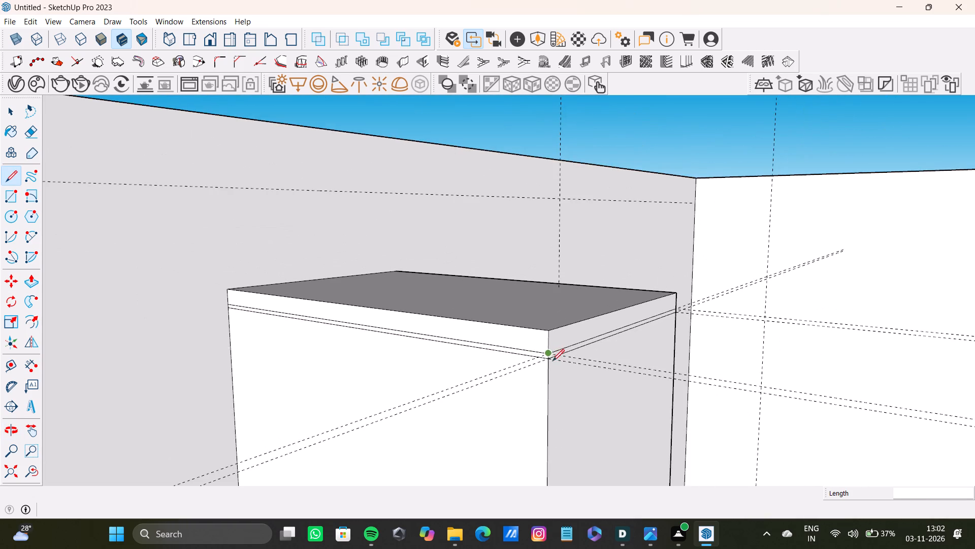
pyautogui.scroll(3, 534, 358)
pyautogui.scroll(-8, 534, 355)
pyautogui.moveTo(516, 359); pyautogui.dragTo(530, 345, button='middle')
pyautogui.press('space')
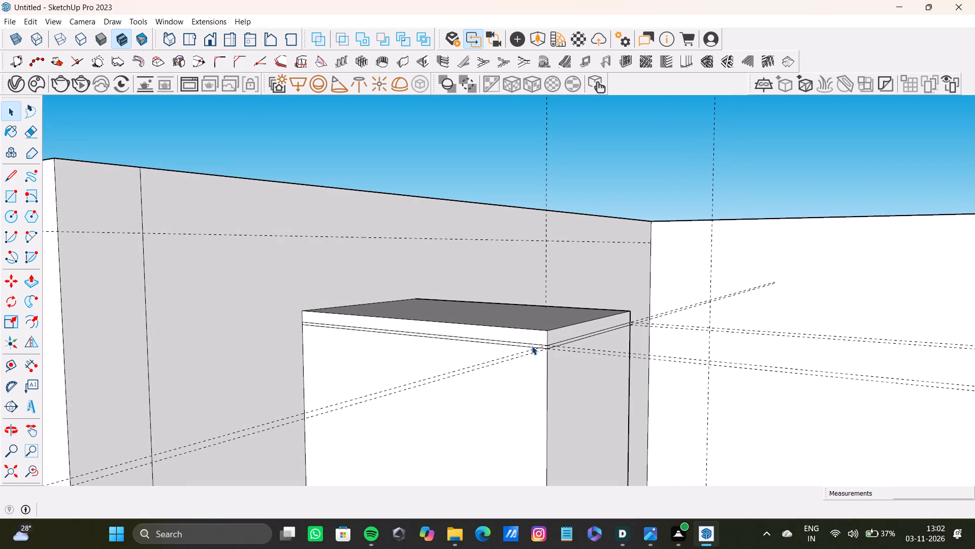
pyautogui.scroll(17, 530, 347)
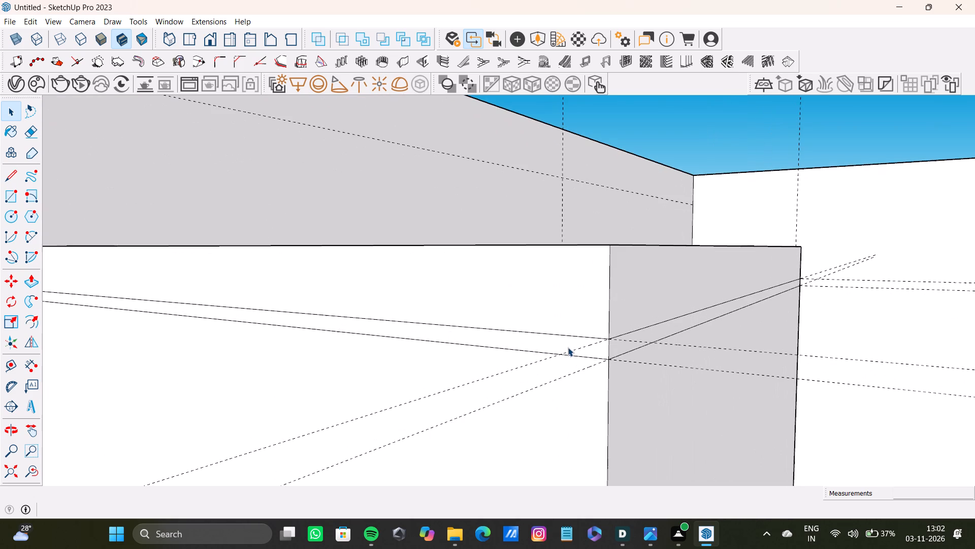
pyautogui.click(569, 343)
pyautogui.press('p')
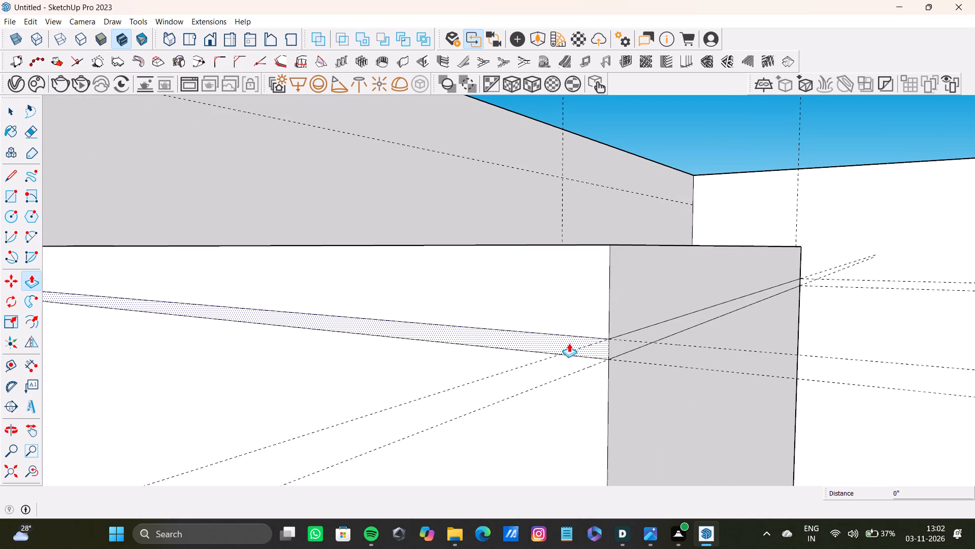
pyautogui.moveTo(569, 343); pyautogui.dragTo(562, 345)
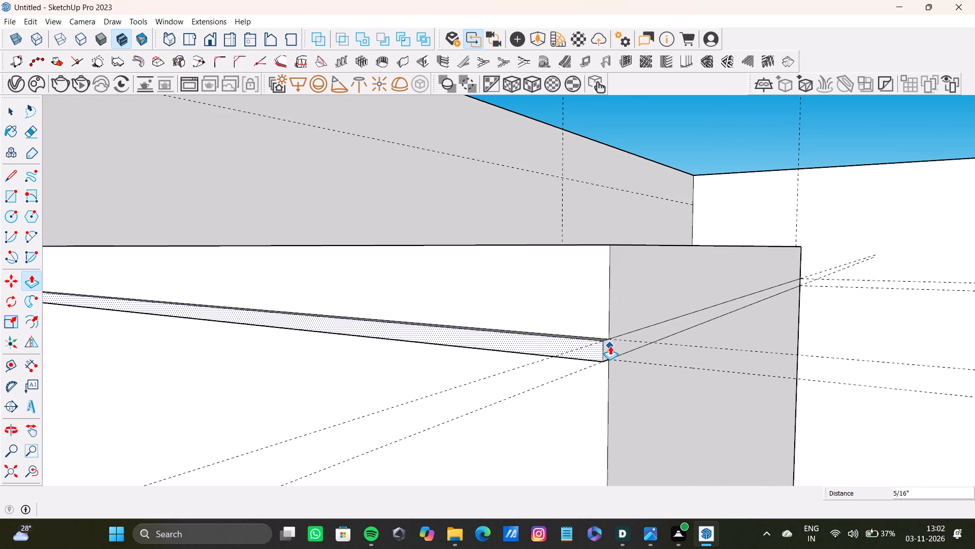
# Push/Pull the narrow strip on the column's front face outward about 3/8", including the end of the left strip.
pyautogui.press('space')
pyautogui.click(610, 346)
pyautogui.press('p')
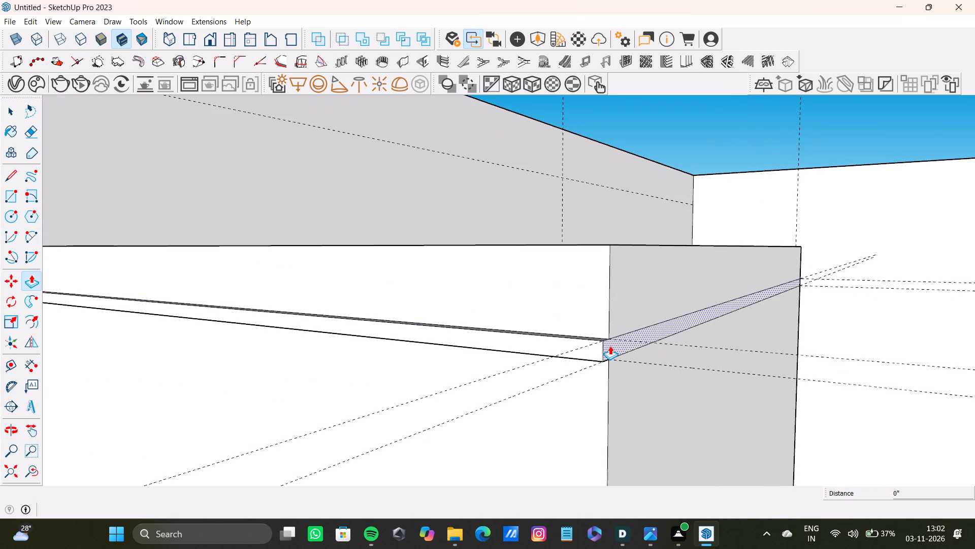
pyautogui.moveTo(610, 346); pyautogui.dragTo(629, 351)
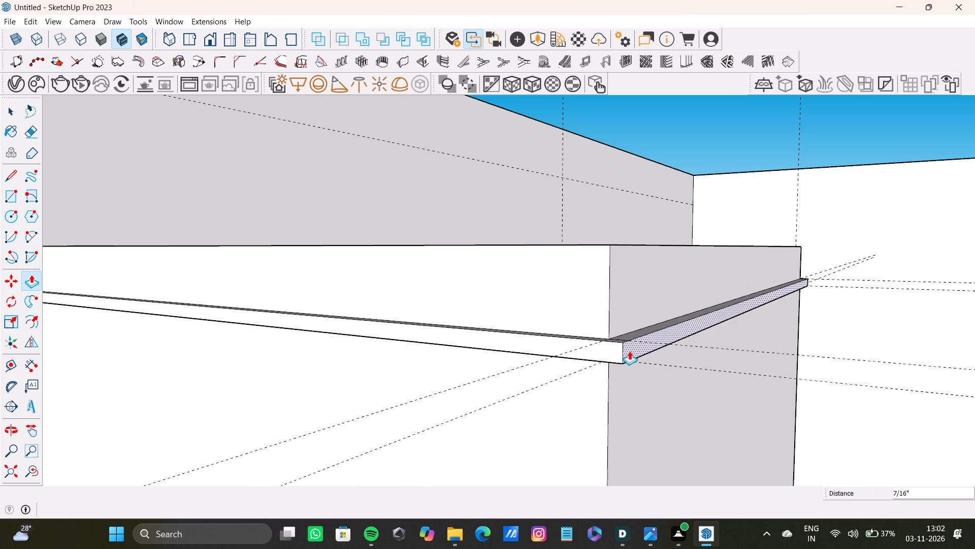
pyautogui.moveTo(629, 351); pyautogui.dragTo(627, 351)
# Push/Pull the narrow strip on the column's right side face outward about 1/8", including the end of the front strip.
pyautogui.scroll(-17, 577, 353)
pyautogui.moveTo(485, 368); pyautogui.dragTo(268, 409, button='middle')
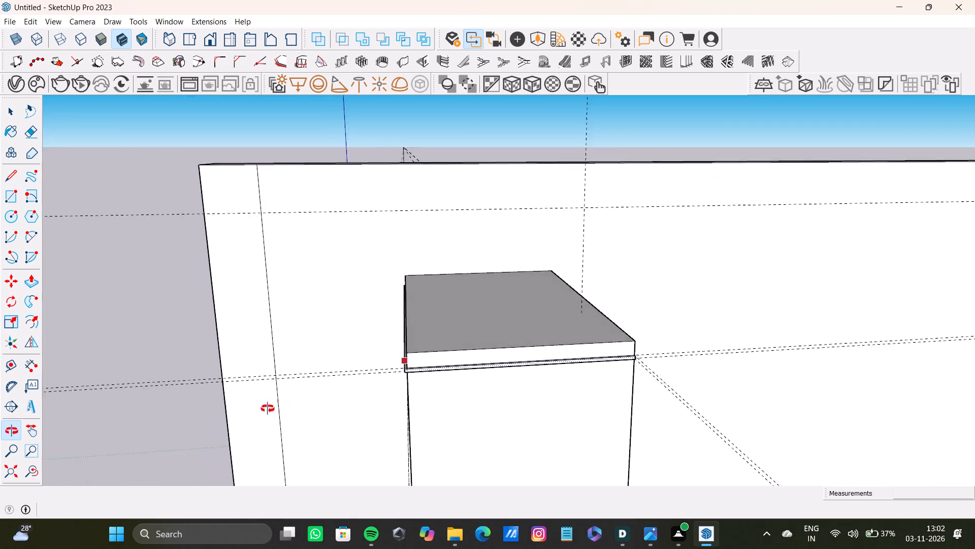
pyautogui.moveTo(268, 409); pyautogui.dragTo(125, 417, button='middle')
pyautogui.scroll(12, 500, 359)
pyautogui.moveTo(670, 403); pyautogui.dragTo(581, 426, button='middle')
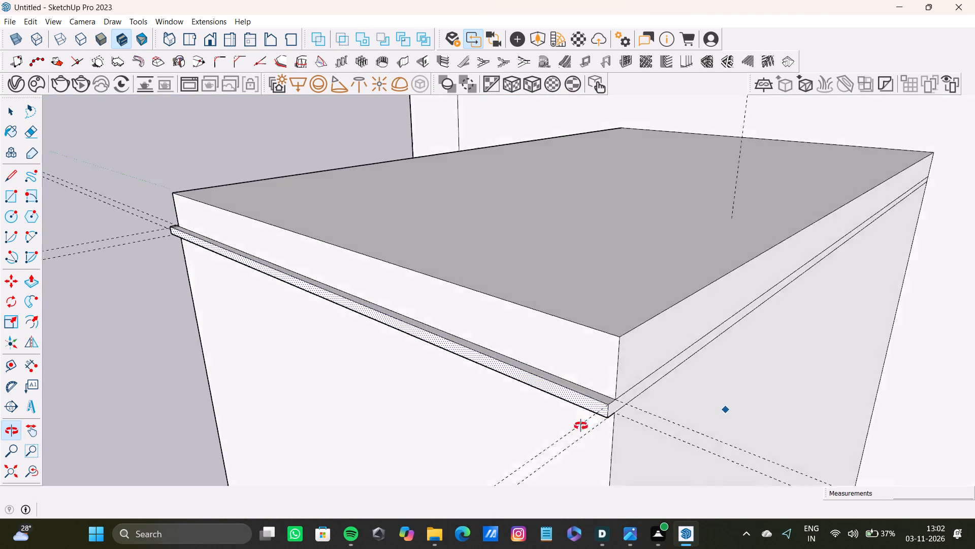
pyautogui.moveTo(581, 426); pyautogui.dragTo(526, 426, button='middle')
pyautogui.scroll(13, 606, 423)
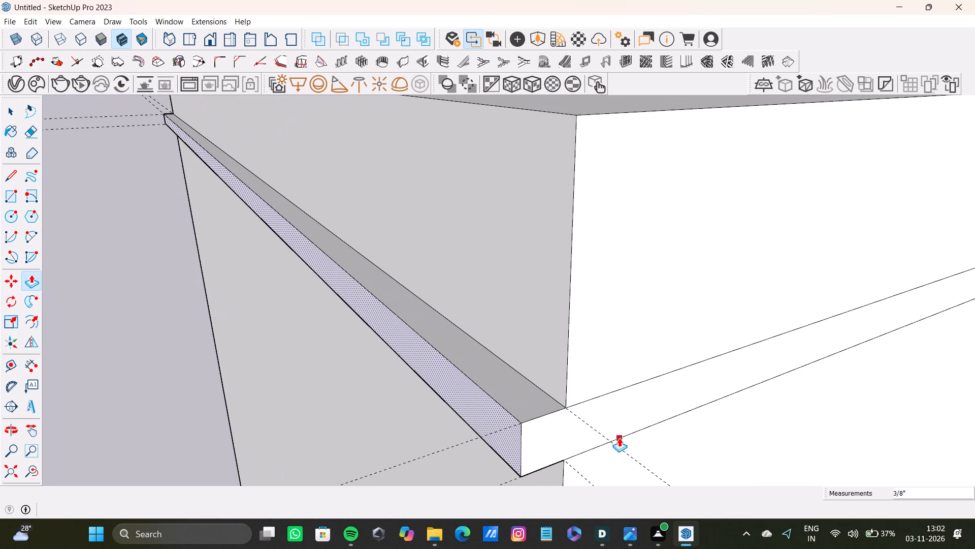
pyautogui.press('space')
pyautogui.click(617, 424)
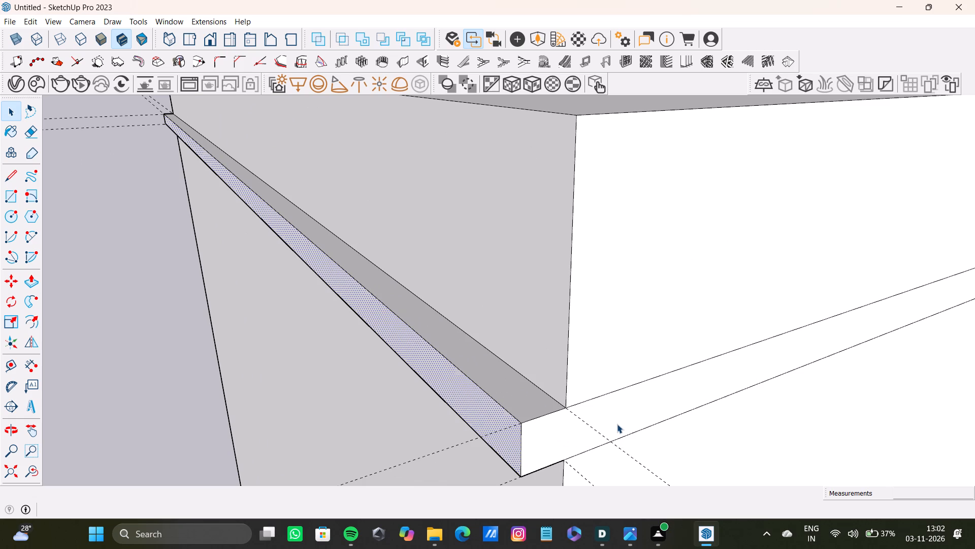
pyautogui.press('p')
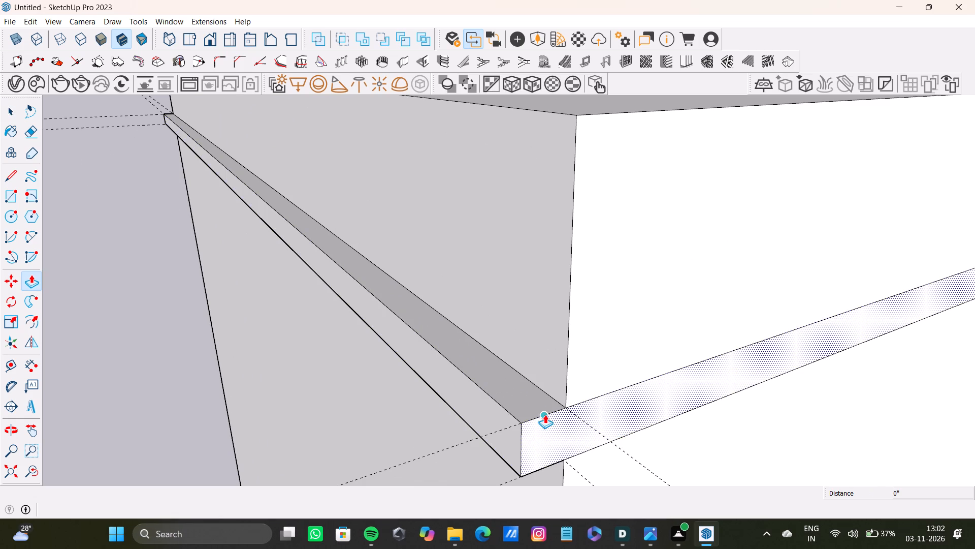
pyautogui.moveTo(556, 425); pyautogui.dragTo(574, 441)
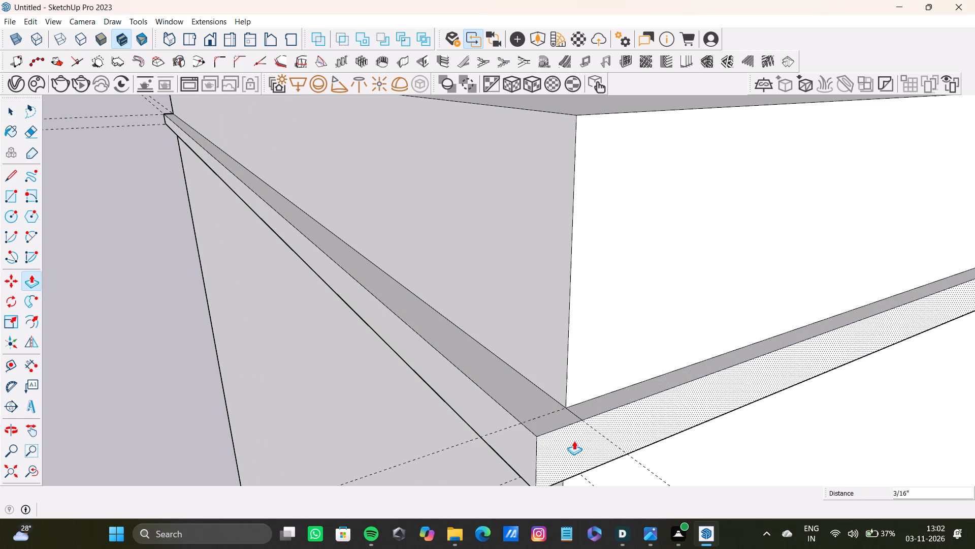
pyautogui.moveTo(574, 441); pyautogui.dragTo(572, 441)
pyautogui.scroll(-20, 546, 408)
pyautogui.scroll(-7, 546, 408)
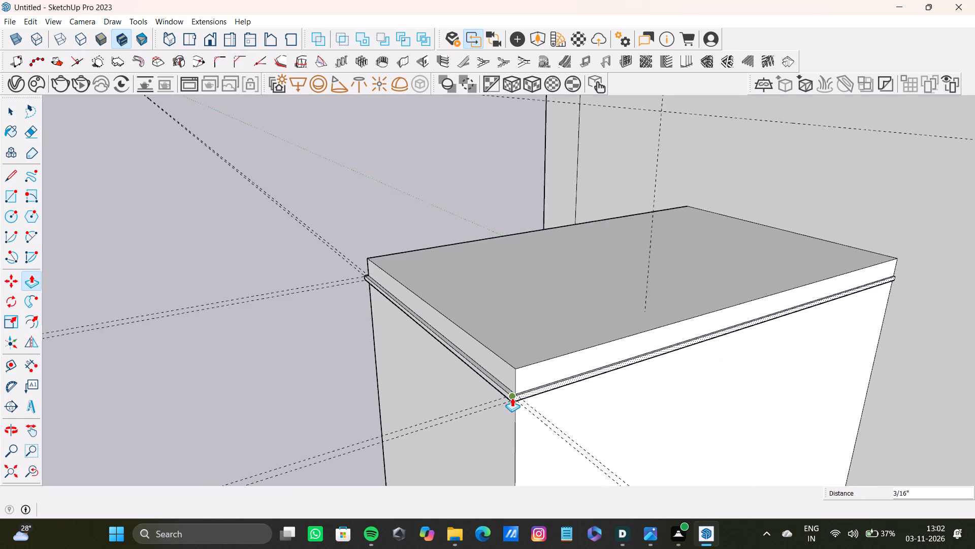
pyautogui.scroll(-2, 512, 398)
pyautogui.moveTo(512, 397); pyautogui.dragTo(437, 316, button='middle')
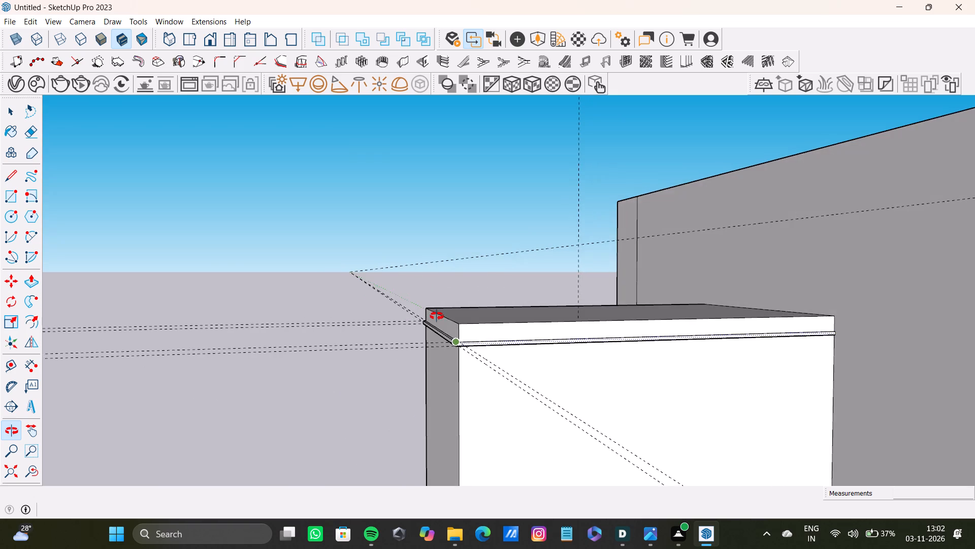
pyautogui.moveTo(437, 316); pyautogui.dragTo(557, 427, button='middle')
pyautogui.scroll(7, 557, 414)
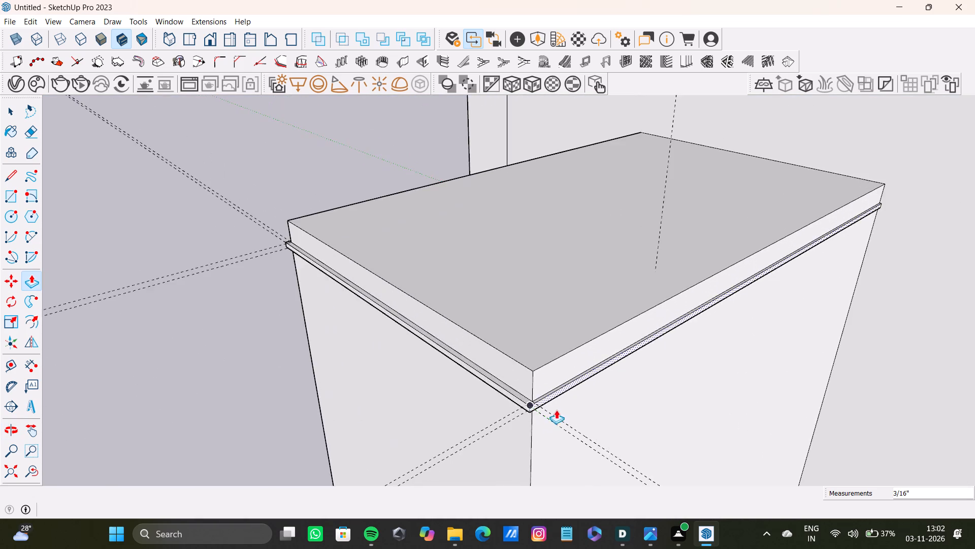
pyautogui.scroll(13, 556, 410)
pyautogui.click(527, 393)
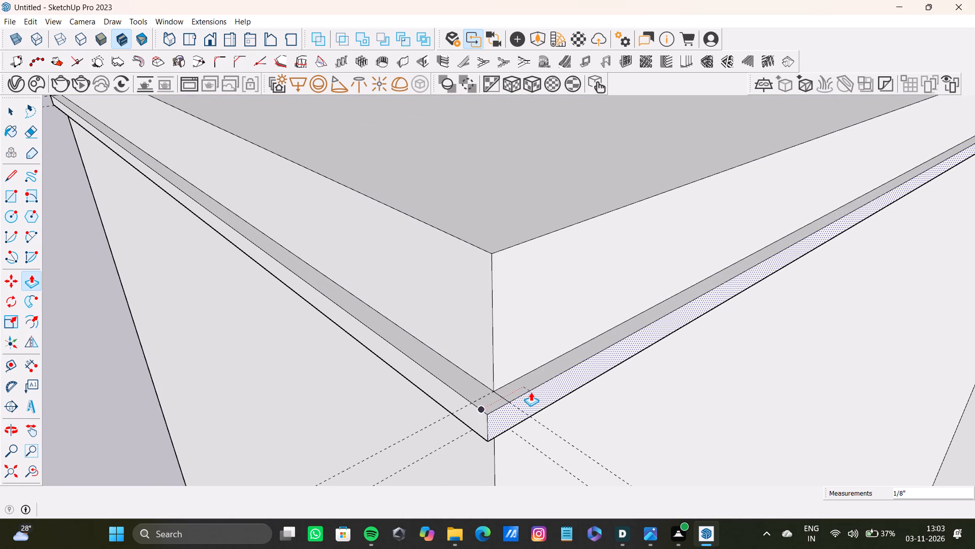
# Place a horizontal guide on the column's right side face, 2" below the lower edge of the projecting strip.
pyautogui.scroll(-20, 441, 319)
pyautogui.moveTo(515, 359); pyautogui.dragTo(530, 256, button='middle')
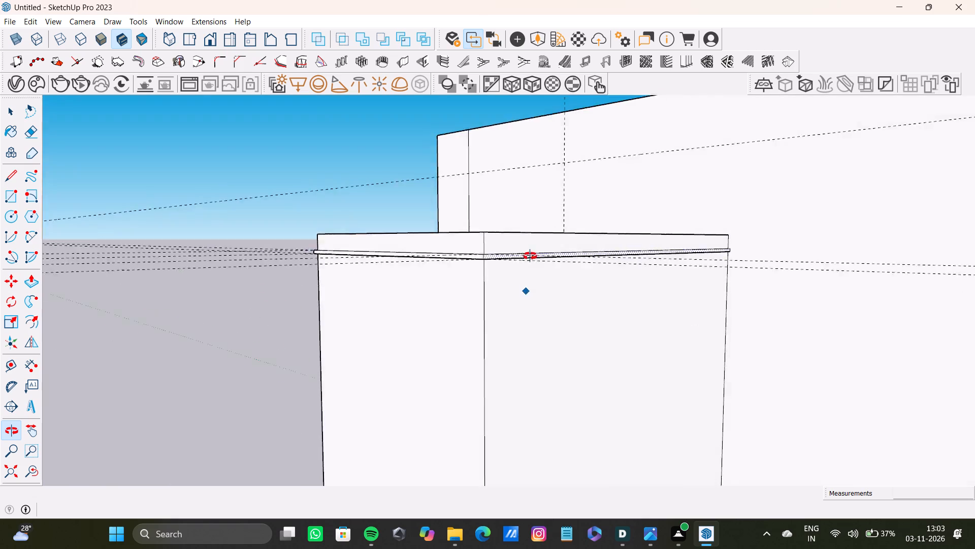
pyautogui.moveTo(530, 256); pyautogui.dragTo(395, 245, button='middle')
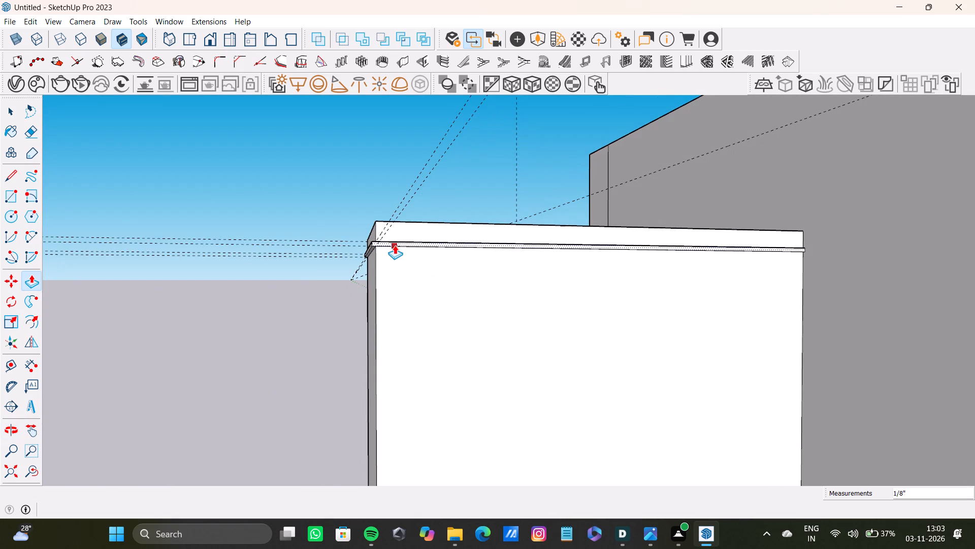
pyautogui.press('t')
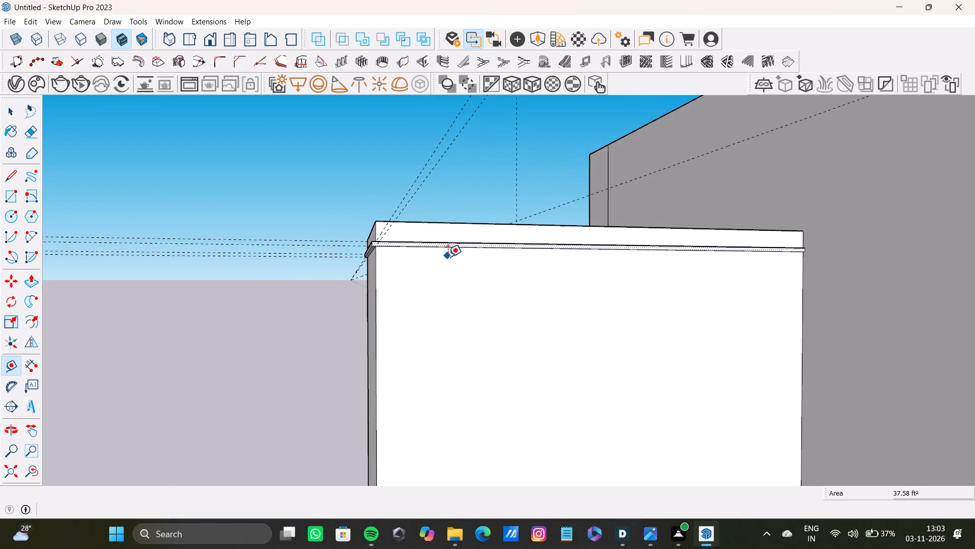
pyautogui.scroll(18, 448, 257)
pyautogui.moveTo(597, 262); pyautogui.dragTo(613, 195, button='middle')
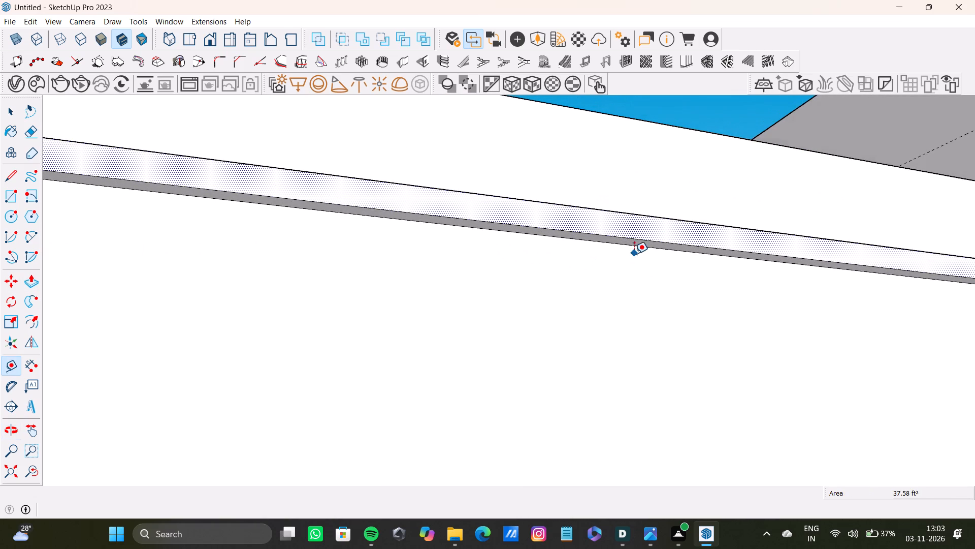
pyautogui.scroll(4, 634, 254)
pyautogui.click(637, 242)
pyautogui.scroll(-20, 668, 346)
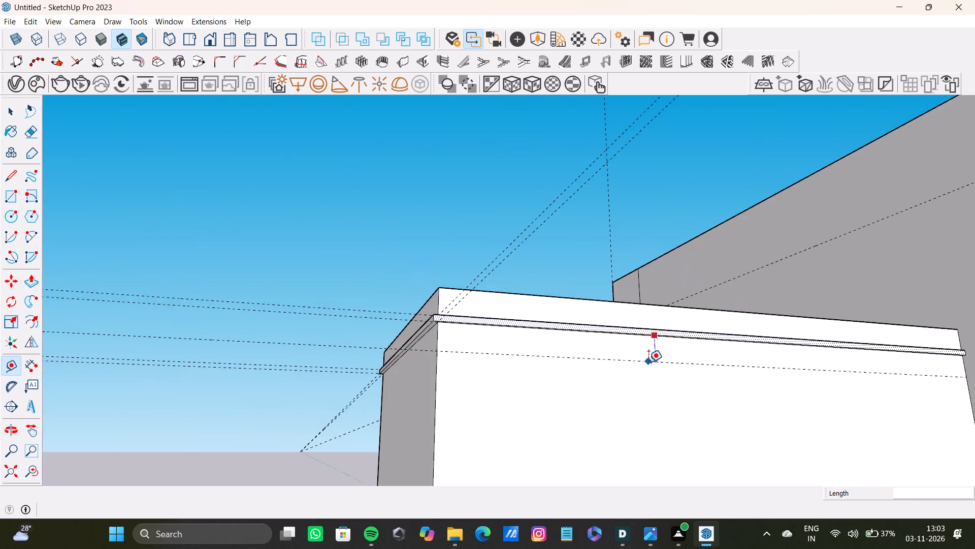
pyautogui.scroll(-6, 648, 362)
pyautogui.moveTo(647, 363); pyautogui.dragTo(585, 404, button='middle')
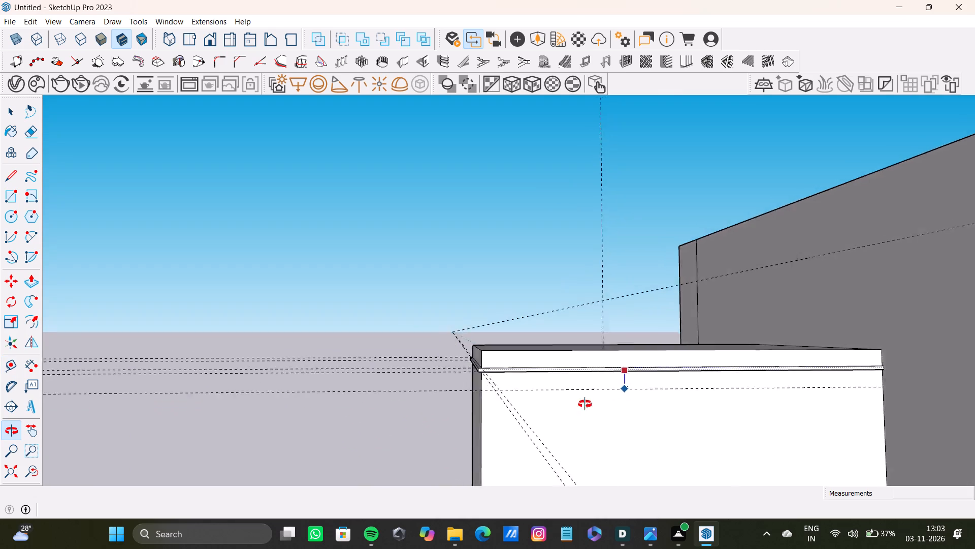
pyautogui.moveTo(585, 404); pyautogui.dragTo(565, 343, button='middle')
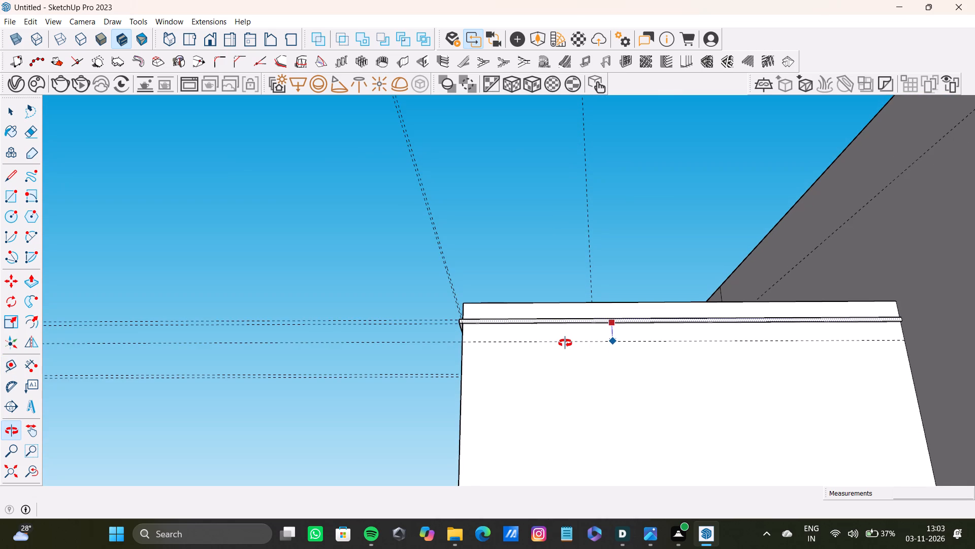
pyautogui.moveTo(565, 343); pyautogui.dragTo(565, 343, button='middle')
pyautogui.scroll(8, 696, 333)
pyautogui.scroll(-4, 630, 346)
pyautogui.moveTo(631, 347); pyautogui.dragTo(548, 316, button='middle')
pyautogui.scroll(8, 540, 313)
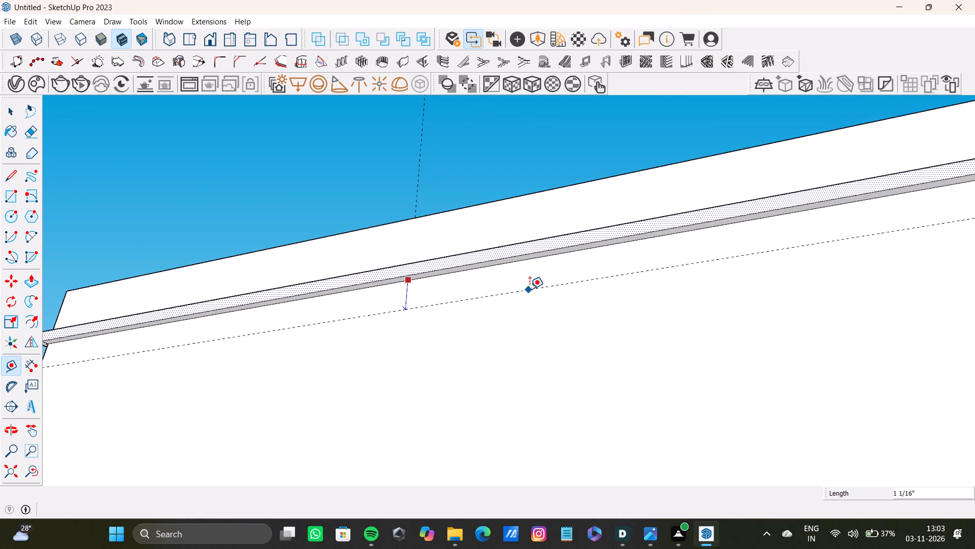
pyautogui.press('2')
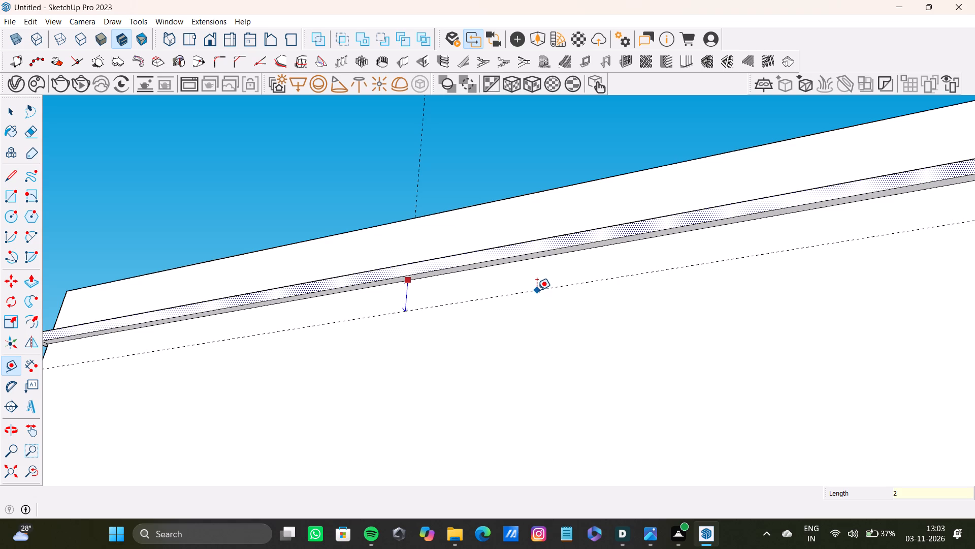
pyautogui.hotkey('shift', '"')
pyautogui.press('Return')
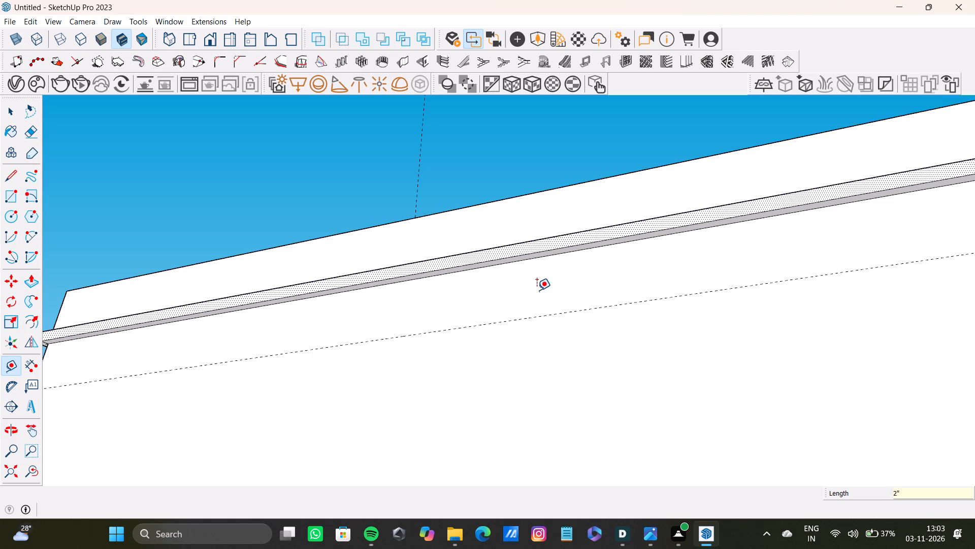
# Place a vertical guide on the column's right side face, 2" in from its front edge.
pyautogui.scroll(-7, 537, 291)
pyautogui.keyDown('shift'); pyautogui.moveTo(528, 311); pyautogui.dragTo(526, 268, button='middle'); pyautogui.keyUp('shift')
pyautogui.click(236, 339)
pyautogui.press('2')
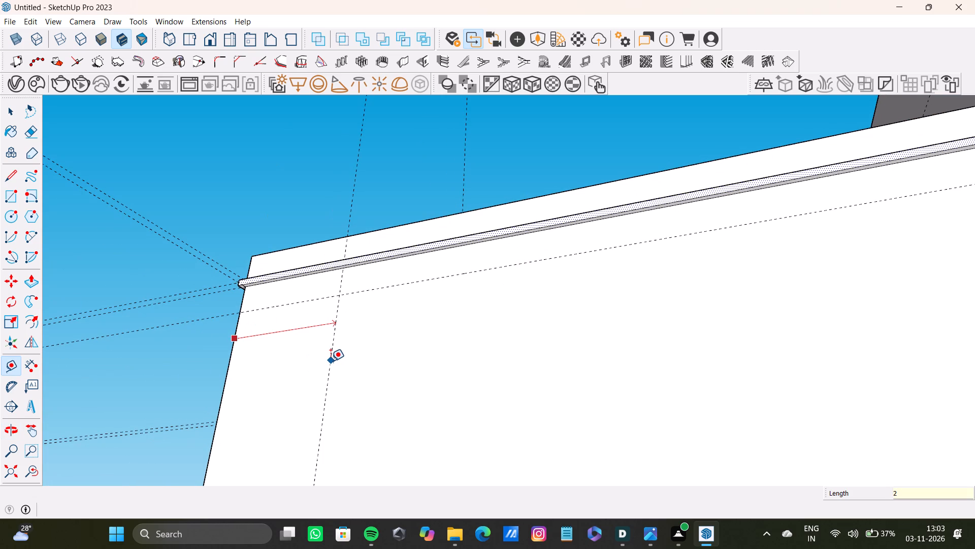
pyautogui.hotkey('shift', '"')
pyautogui.press('Return')
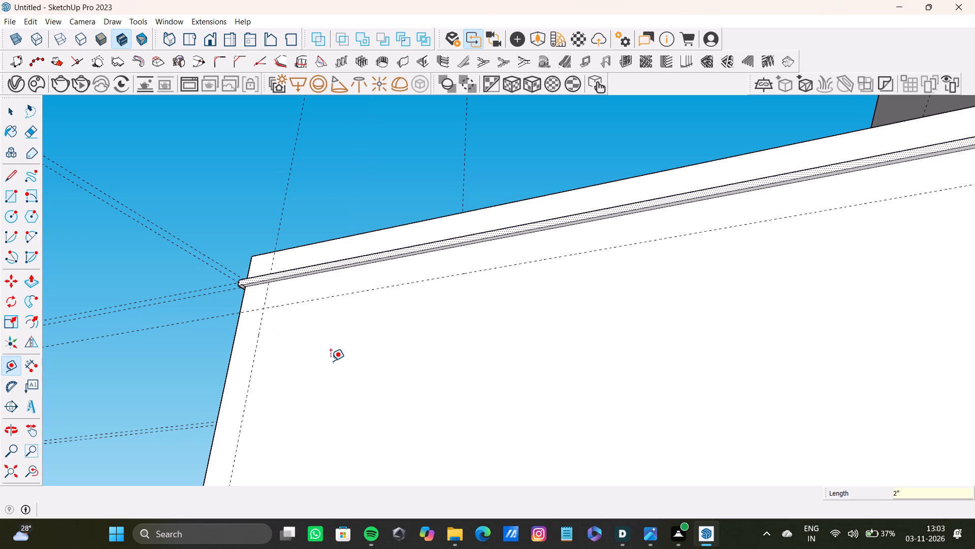
# Place a vertical guide on the column's right side face, 2" in from its rear edge at the back wall.
pyautogui.scroll(-9, 328, 353)
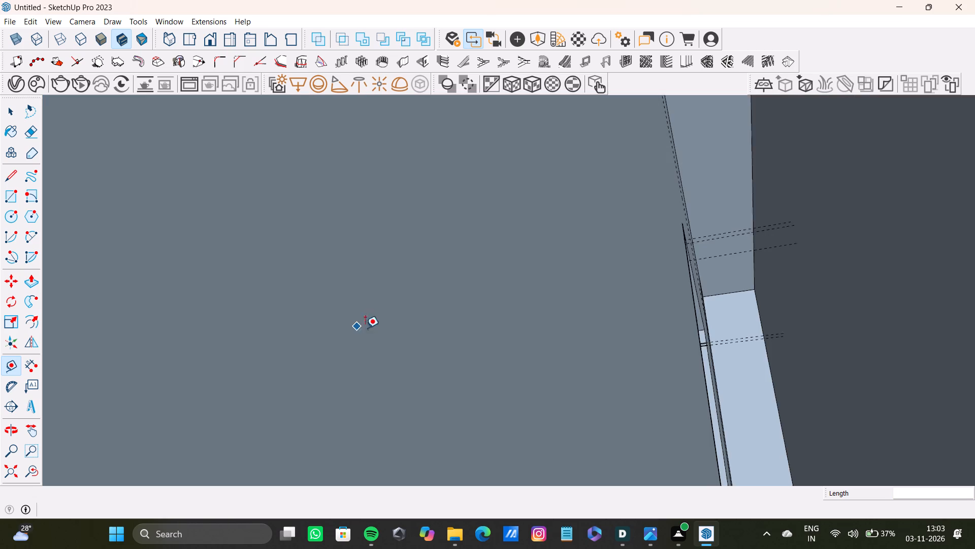
pyautogui.click(14, 469)
pyautogui.moveTo(343, 458); pyautogui.dragTo(570, 548, button='middle')
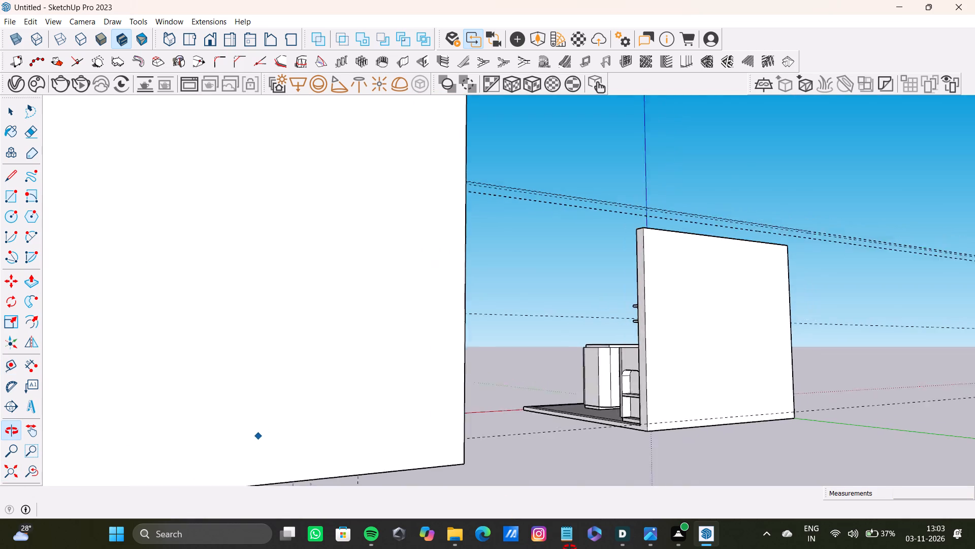
pyautogui.moveTo(570, 548); pyautogui.dragTo(661, 540, button='middle')
pyautogui.scroll(-1, 661, 540)
pyautogui.scroll(-4, 251, 190)
pyautogui.moveTo(247, 222); pyautogui.dragTo(489, 316, button='middle')
pyautogui.scroll(-5, 341, 250)
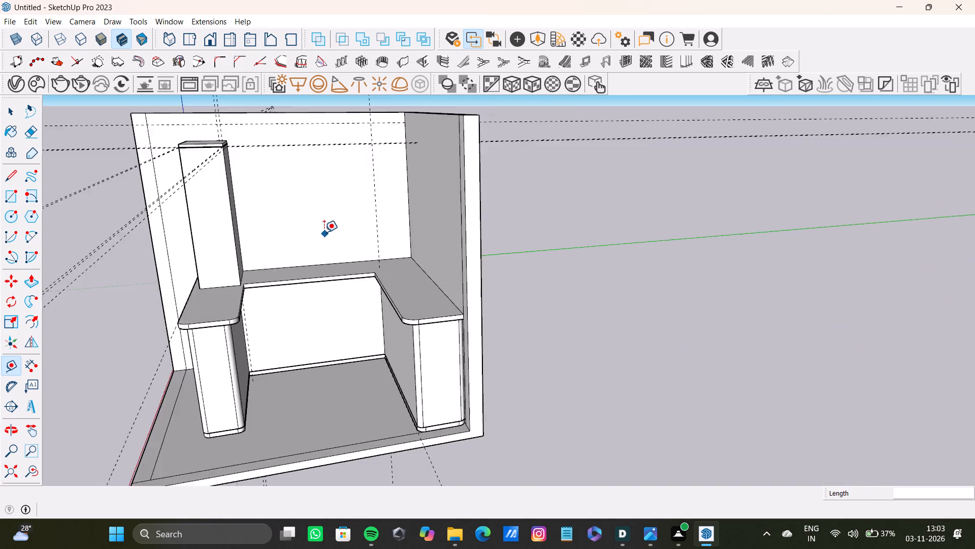
pyautogui.scroll(-3, 324, 232)
pyautogui.scroll(17, 278, 198)
pyautogui.moveTo(244, 164); pyautogui.dragTo(202, 182, button='middle')
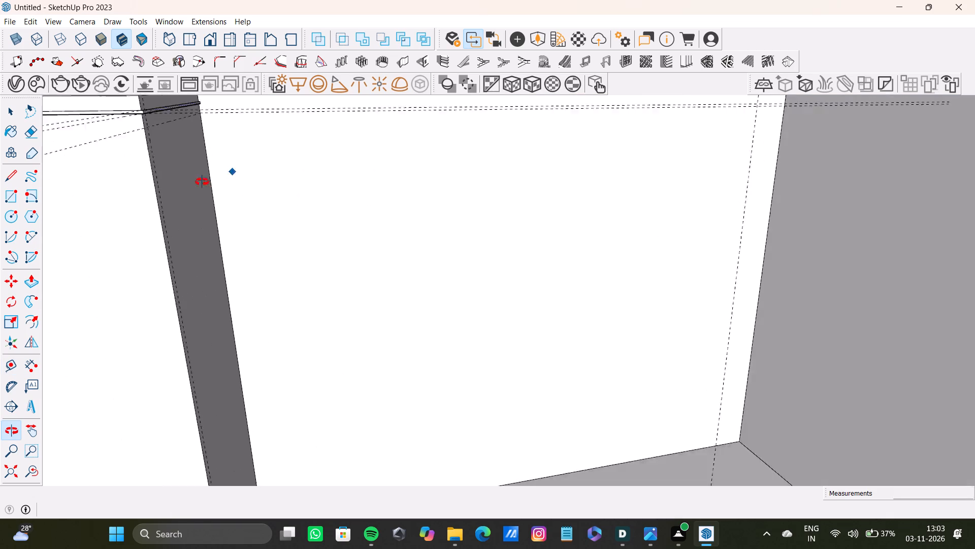
pyautogui.moveTo(202, 182); pyautogui.dragTo(179, 187, button='middle')
pyautogui.scroll(18, 165, 144)
pyautogui.click(202, 121)
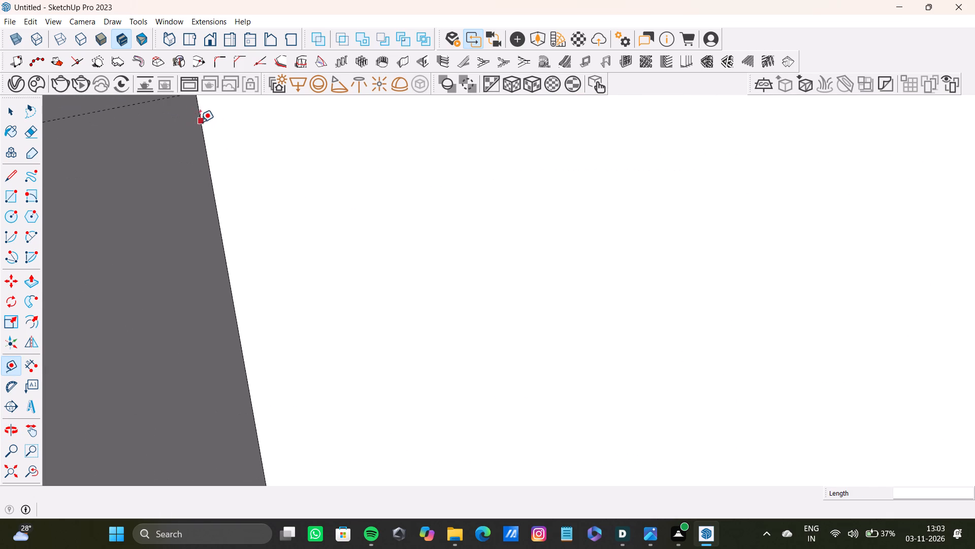
pyautogui.press('2')
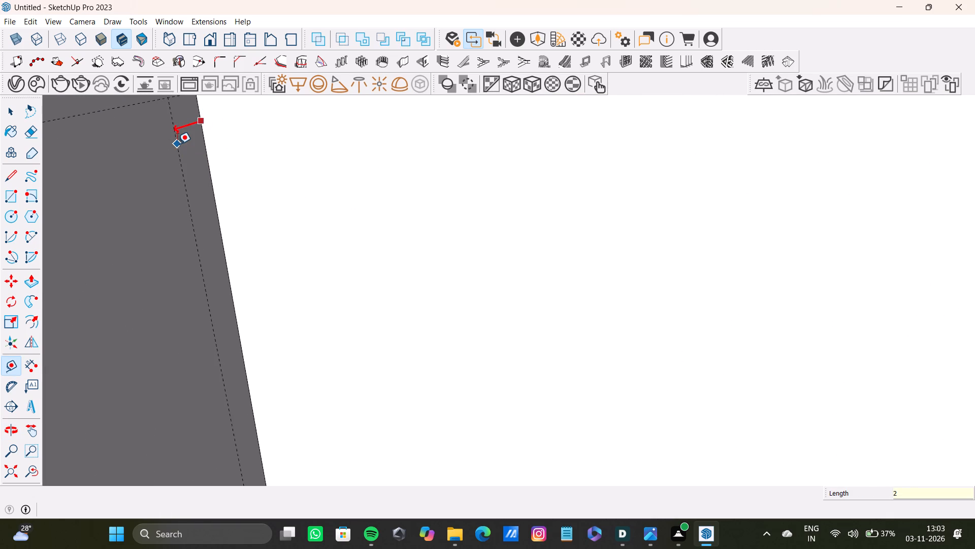
pyautogui.hotkey('shift', '"')
pyautogui.press('Return')
# Place a vertical guide near the middle of the column's right side face, about 1' 10 11/16" from the front vertical guide.
pyautogui.scroll(-11, 184, 148)
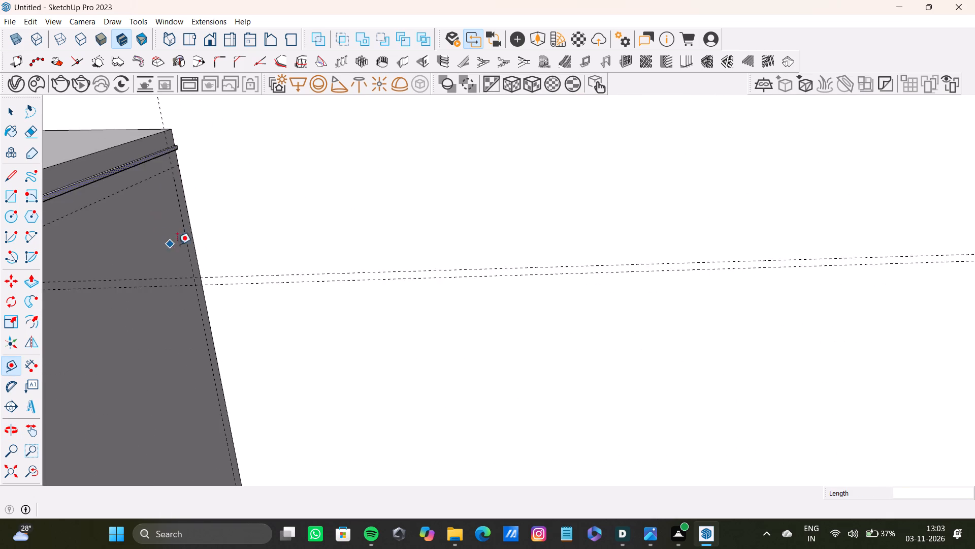
pyautogui.scroll(-5, 177, 245)
pyautogui.moveTo(311, 283); pyautogui.dragTo(97, 273, button='middle')
pyautogui.scroll(6, 398, 264)
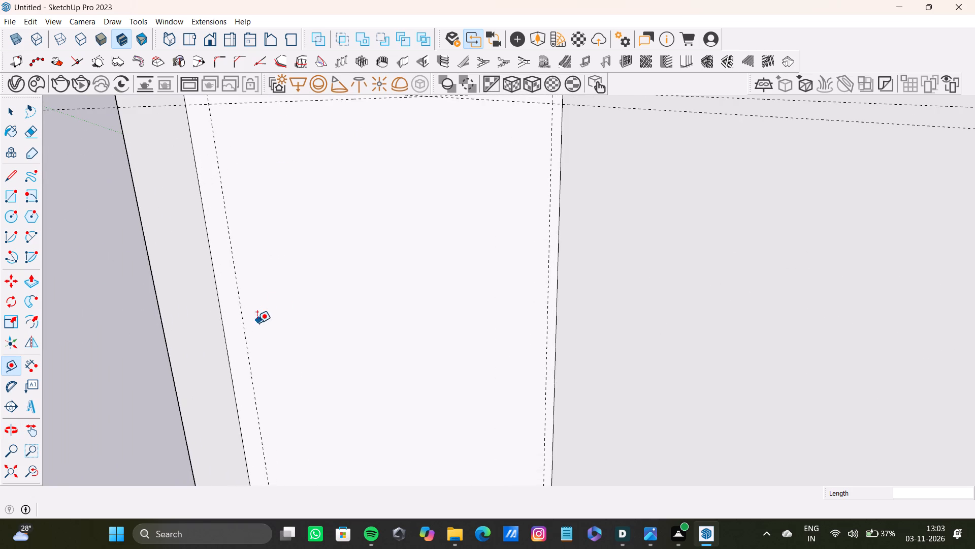
pyautogui.click(246, 333)
pyautogui.scroll(-6, 374, 326)
pyautogui.moveTo(405, 317); pyautogui.dragTo(312, 263, button='middle')
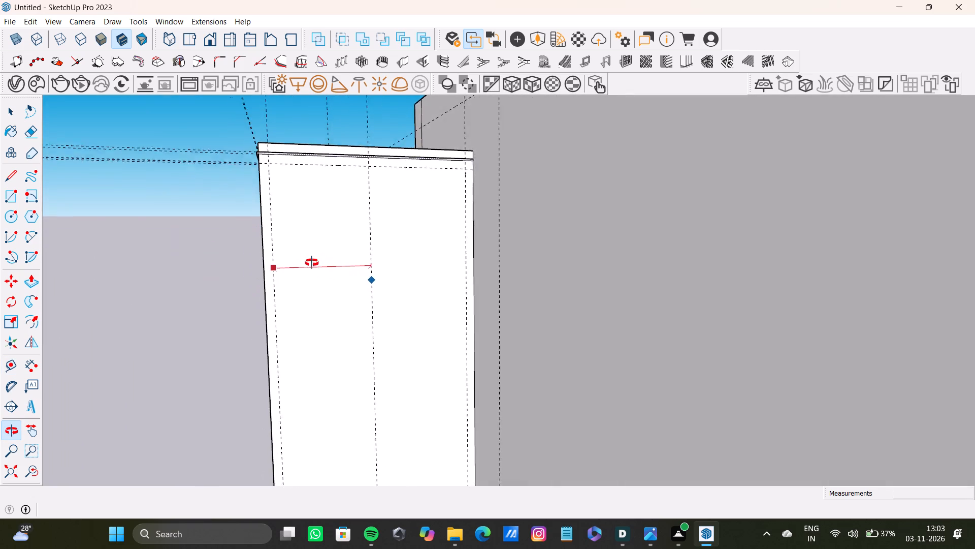
pyautogui.moveTo(312, 263); pyautogui.dragTo(329, 270, button='middle')
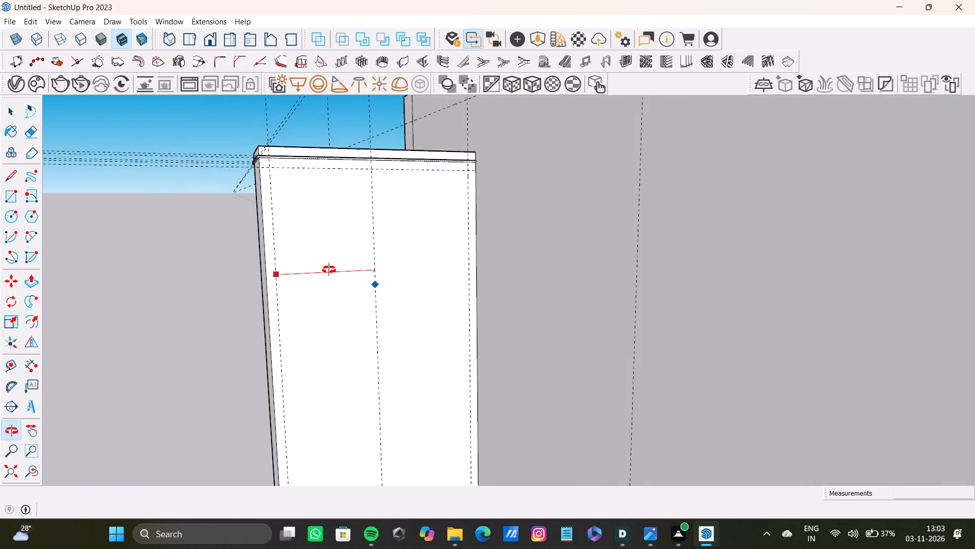
pyautogui.moveTo(329, 270); pyautogui.dragTo(328, 270, button='middle')
pyautogui.scroll(2, 361, 270)
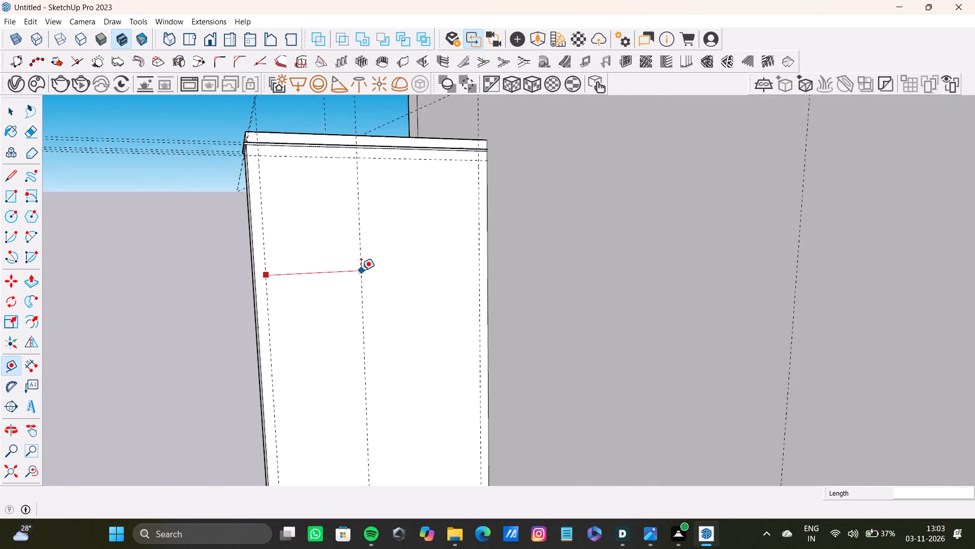
pyautogui.scroll(1, 361, 270)
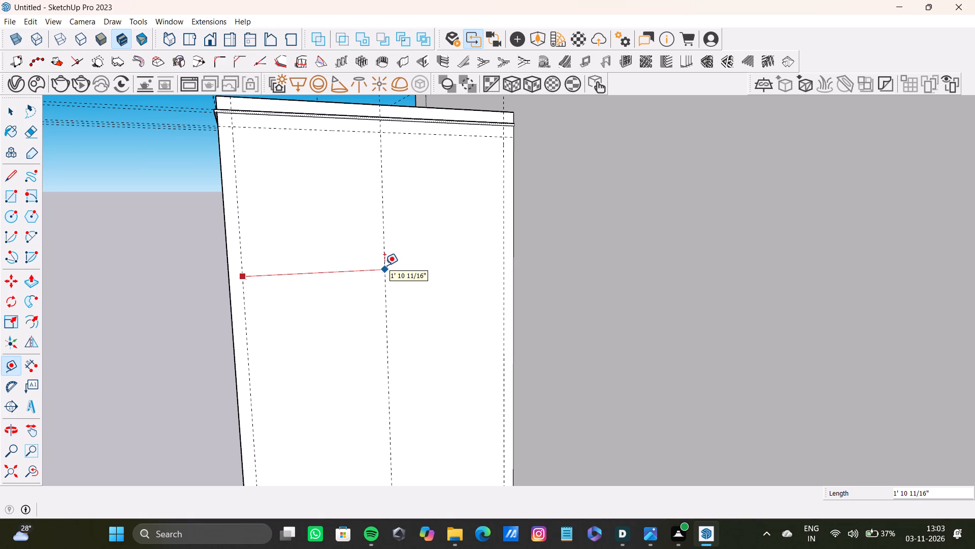
pyautogui.click(384, 265)
pyautogui.scroll(-8, 392, 290)
pyautogui.click(8, 472)
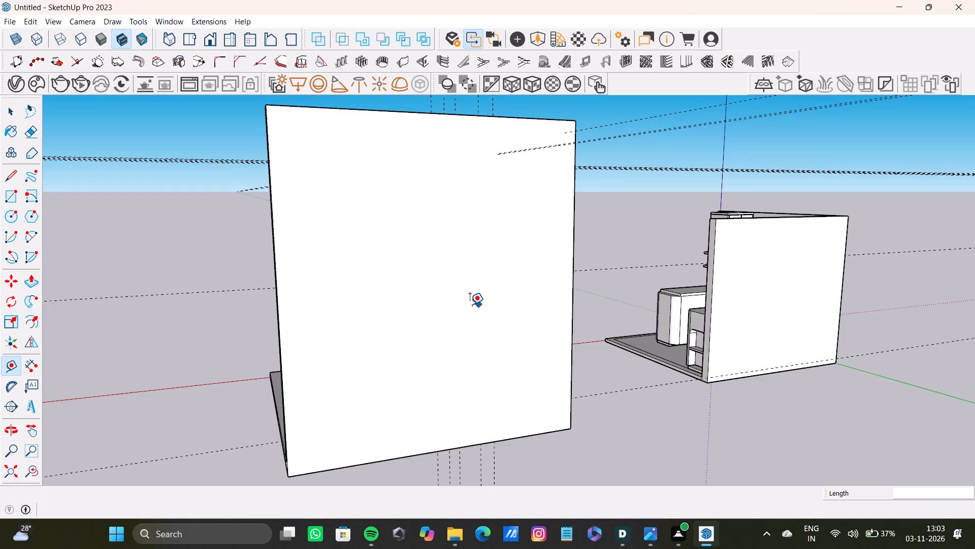
# Place a vertical guide on the column's right side face, 0.2" from the middle vertical guide toward the front.
pyautogui.moveTo(273, 304); pyautogui.dragTo(432, 319, button='middle')
pyautogui.scroll(19, 474, 143)
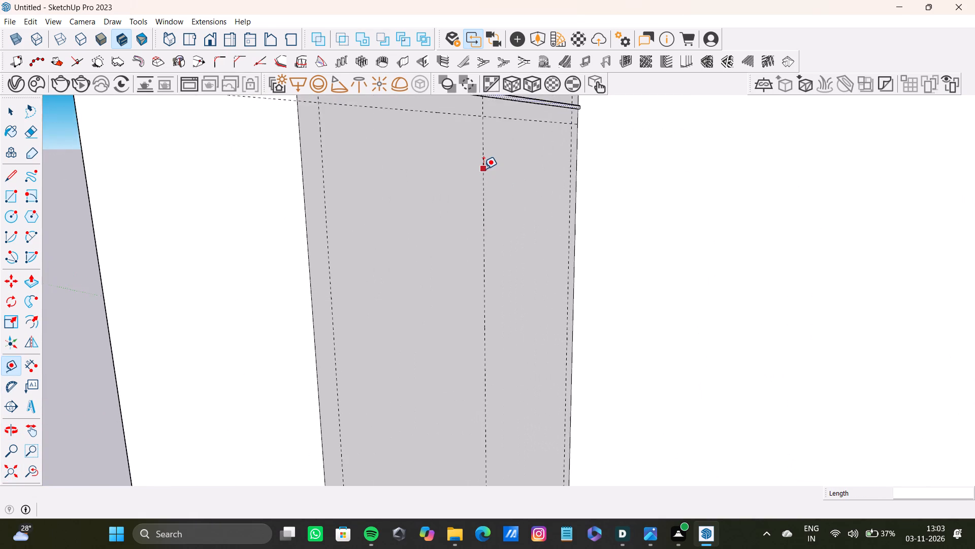
pyautogui.scroll(5, 483, 169)
pyautogui.moveTo(483, 169); pyautogui.dragTo(464, 177)
pyautogui.write('0.')
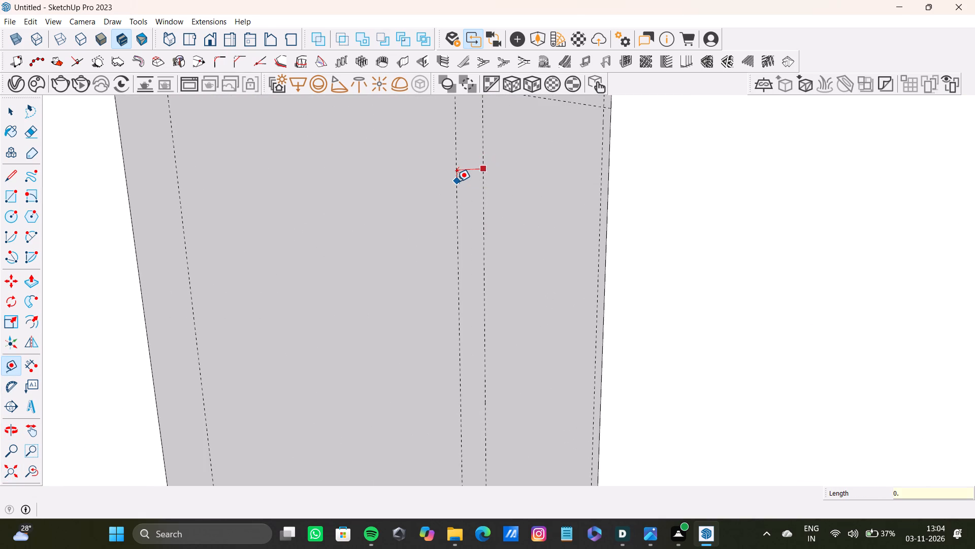
pyautogui.press('1')
pyautogui.press('BackSpace')
pyautogui.press('2')
pyautogui.hotkey('shift', '"')
pyautogui.press('Return')
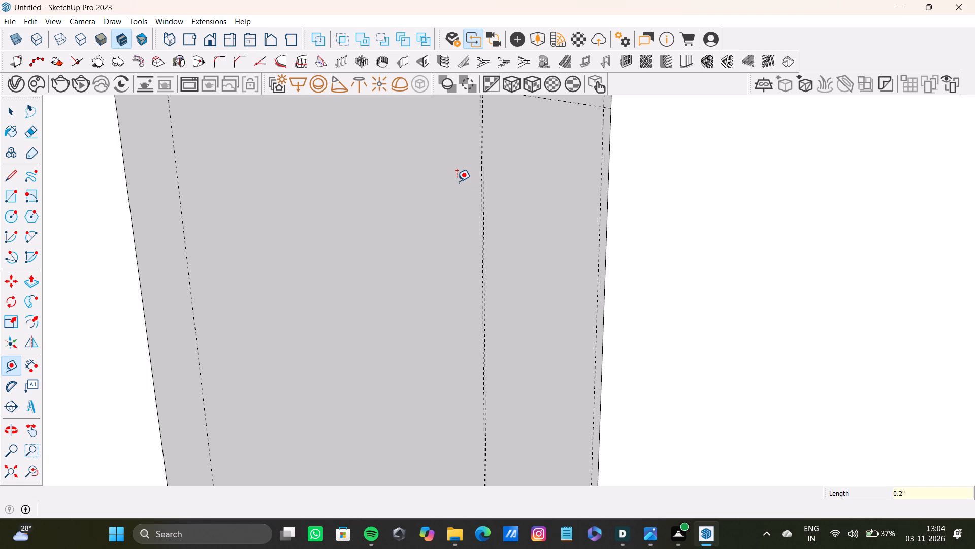
# Place a horizontal guide on the column's side face, about 3' 3 11/16" below the upper horizontal guide.
pyautogui.scroll(-8, 453, 192)
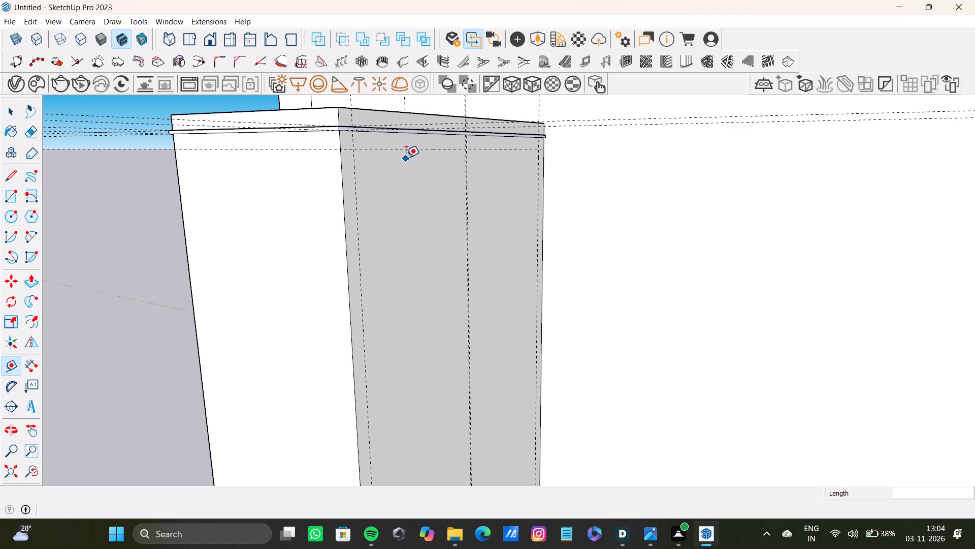
pyautogui.click(407, 148)
pyautogui.scroll(-8, 408, 242)
pyautogui.moveTo(446, 318); pyautogui.dragTo(451, 247, button='middle')
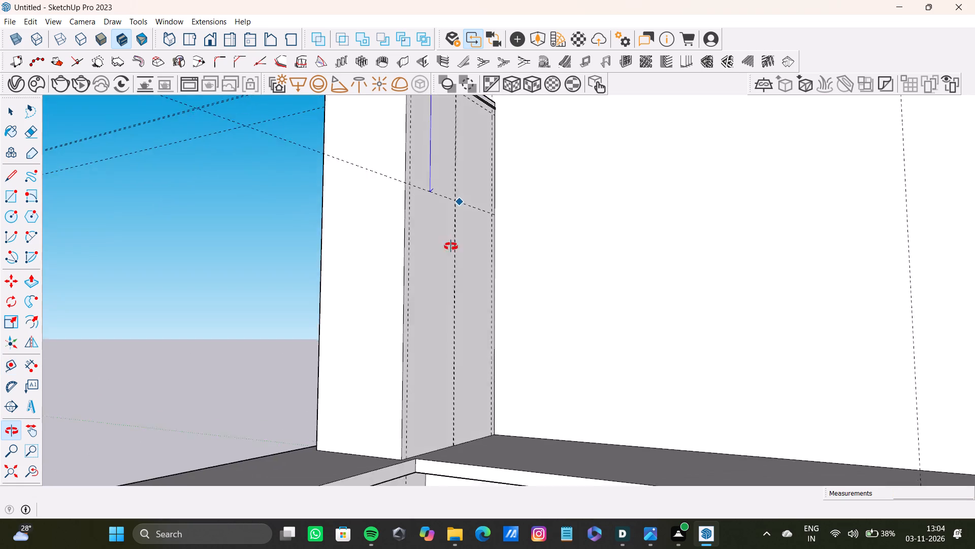
pyautogui.moveTo(451, 247); pyautogui.dragTo(446, 268, button='middle')
pyautogui.scroll(-1, 446, 268)
pyautogui.scroll(2, 424, 265)
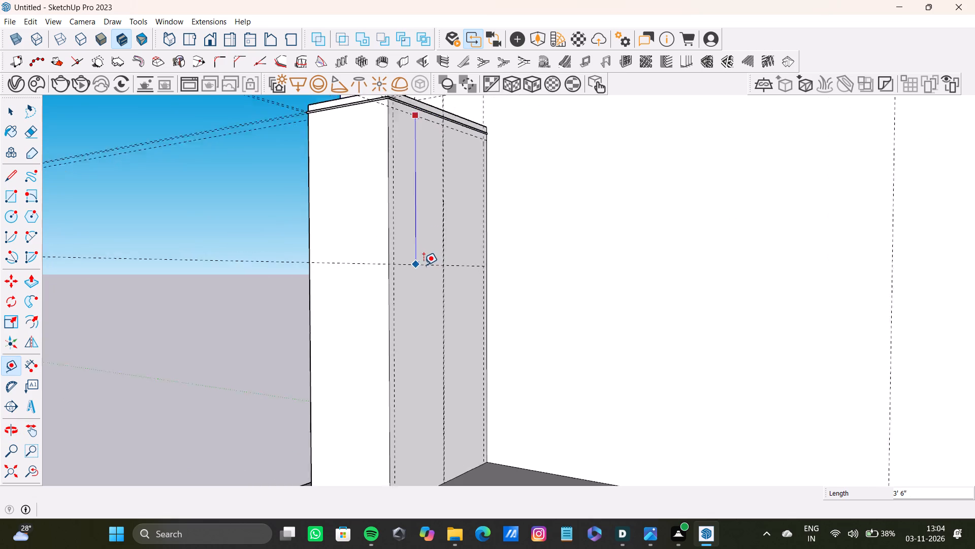
pyautogui.scroll(6, 424, 265)
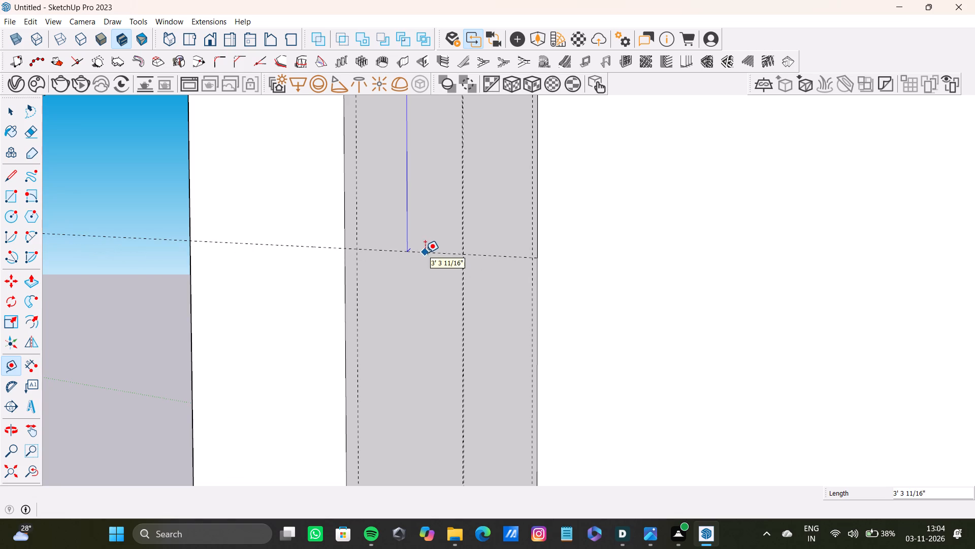
pyautogui.click(425, 253)
# Place a second horizontal guide on the column's side face, 0.3" below the new mid-height guide.
pyautogui.scroll(11, 394, 240)
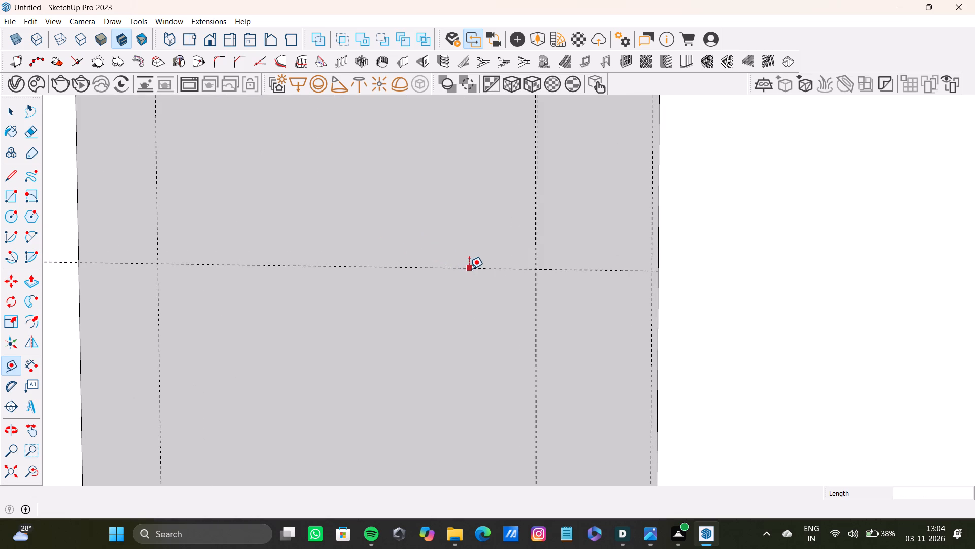
pyautogui.click(470, 269)
pyautogui.write('0.')
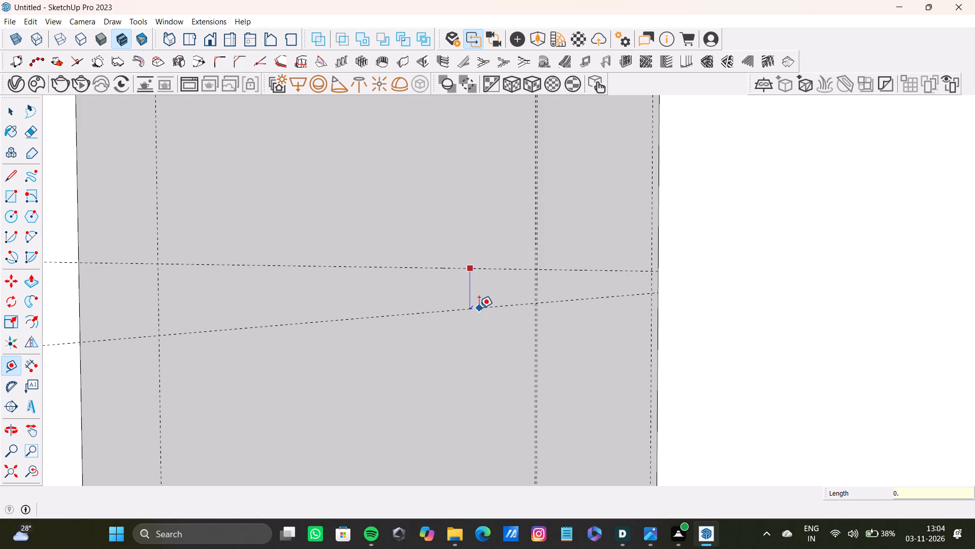
pyautogui.press('3')
pyautogui.hotkey('shift', '"')
pyautogui.press('Return')
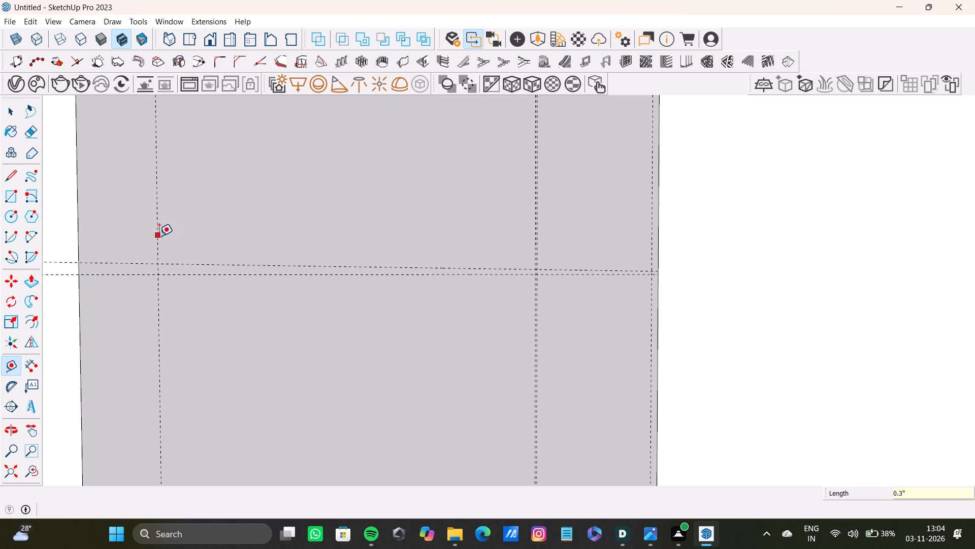
# Draw the upper front panel rectangle between the guides on the column's side face, about 3' 3 11/16" by 1' 10 1/2".
pyautogui.scroll(-20, 282, 226)
pyautogui.scroll(-2, 282, 226)
pyautogui.moveTo(375, 238); pyautogui.dragTo(395, 278, button='middle')
pyautogui.scroll(-1, 380, 238)
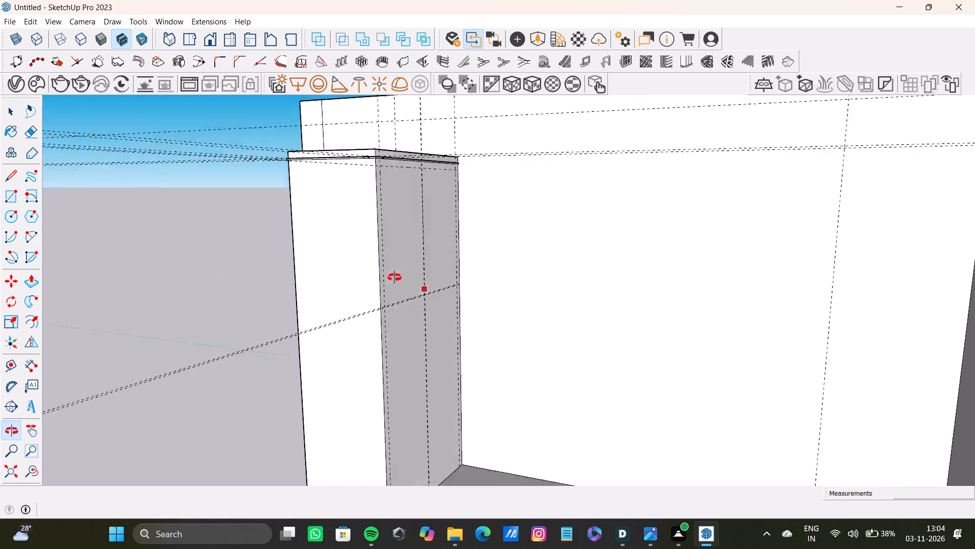
pyautogui.moveTo(395, 278); pyautogui.dragTo(363, 287, button='middle')
pyautogui.press('r')
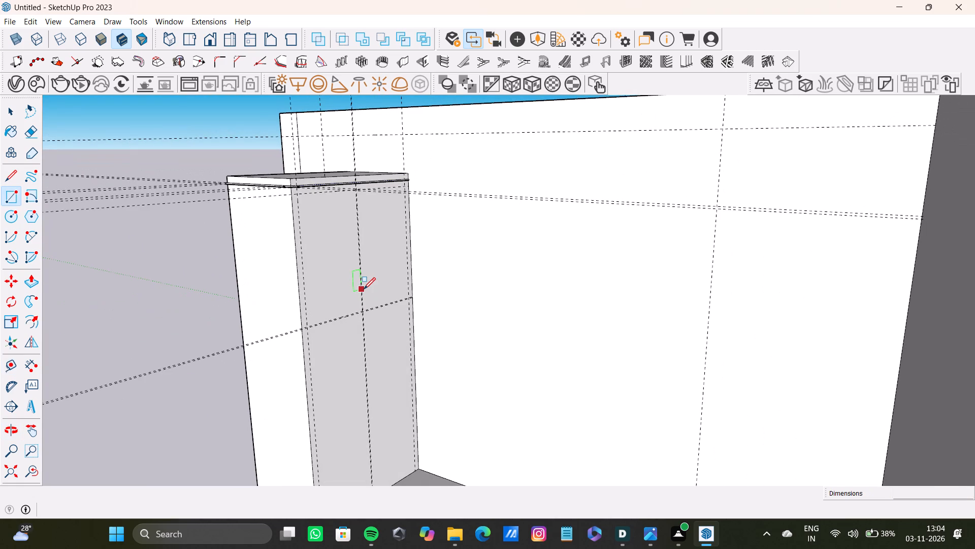
pyautogui.scroll(8, 234, 227)
pyautogui.moveTo(345, 201); pyautogui.dragTo(271, 190, button='middle')
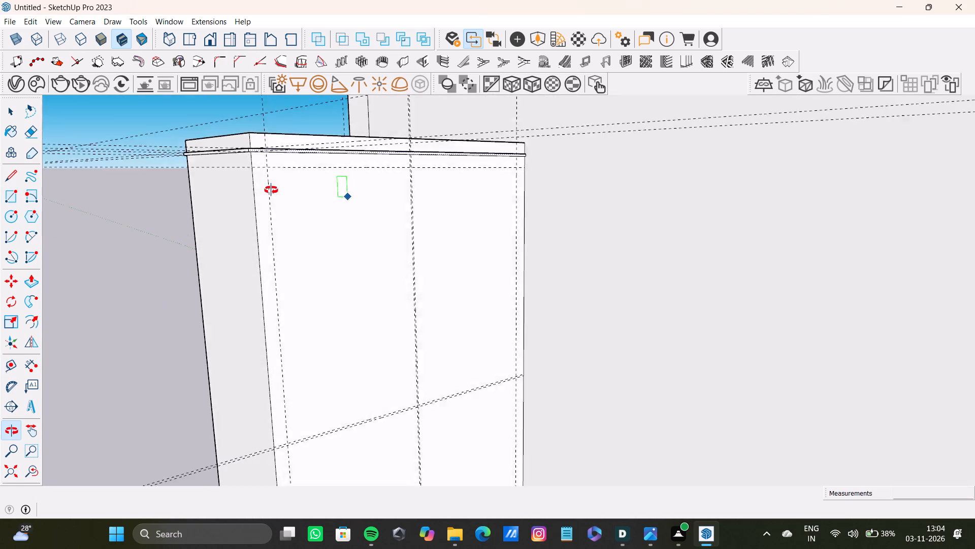
pyautogui.moveTo(271, 190); pyautogui.dragTo(225, 178, button='middle')
pyautogui.scroll(10, 267, 172)
pyautogui.click(286, 160)
pyautogui.scroll(-2, 515, 256)
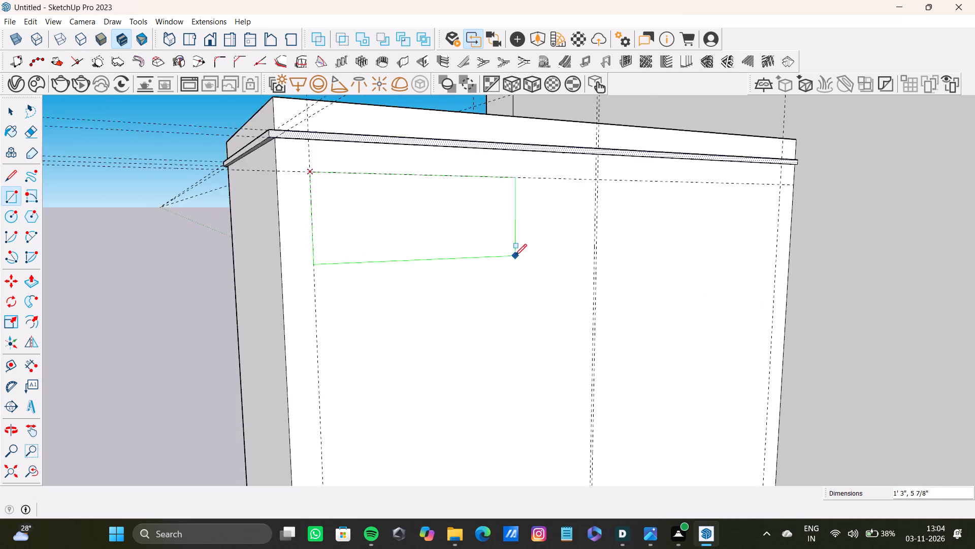
pyautogui.scroll(-7, 515, 256)
pyautogui.moveTo(527, 311); pyautogui.dragTo(418, 262, button='middle')
pyautogui.scroll(5, 491, 352)
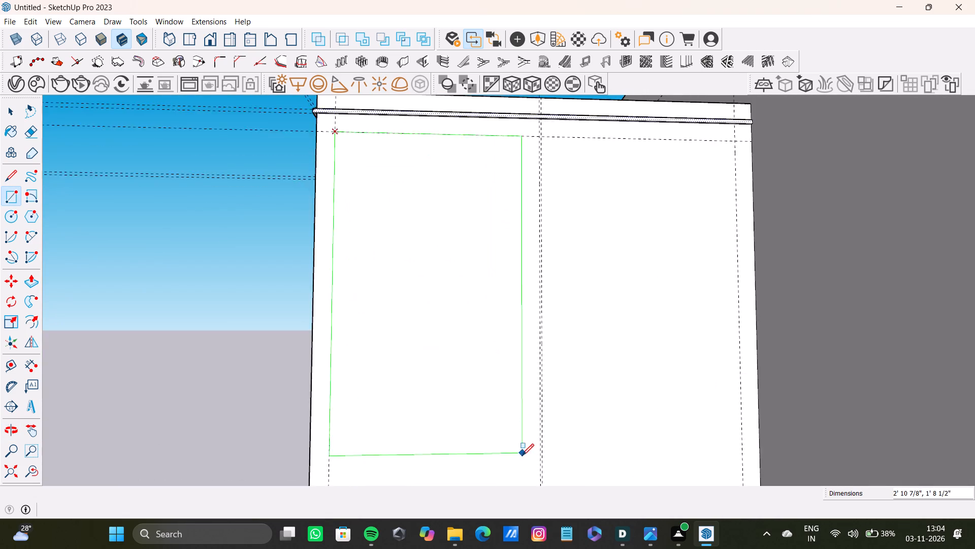
pyautogui.scroll(2, 522, 455)
pyautogui.scroll(-12, 512, 429)
pyautogui.scroll(2, 507, 468)
pyautogui.click(8, 470)
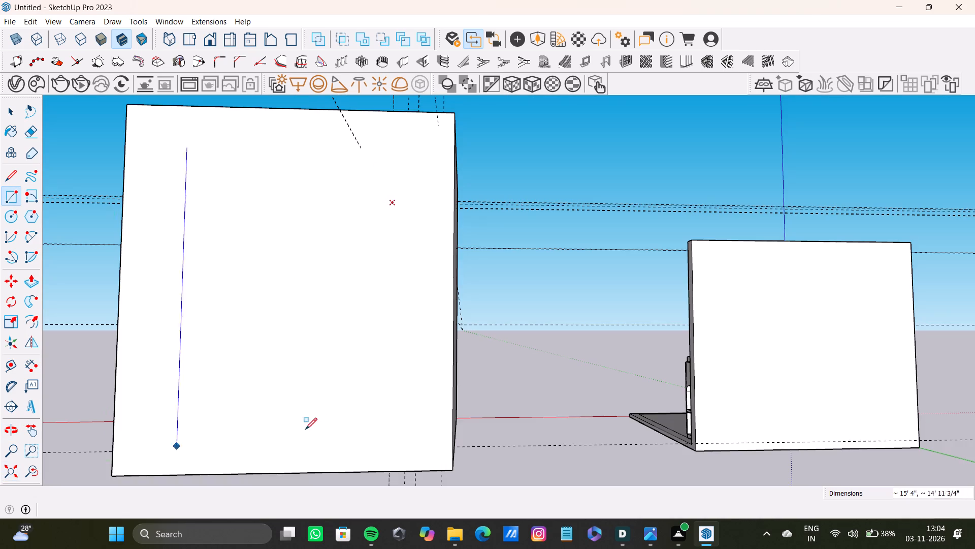
pyautogui.moveTo(331, 349); pyautogui.dragTo(593, 349, button='middle')
pyautogui.scroll(17, 381, 266)
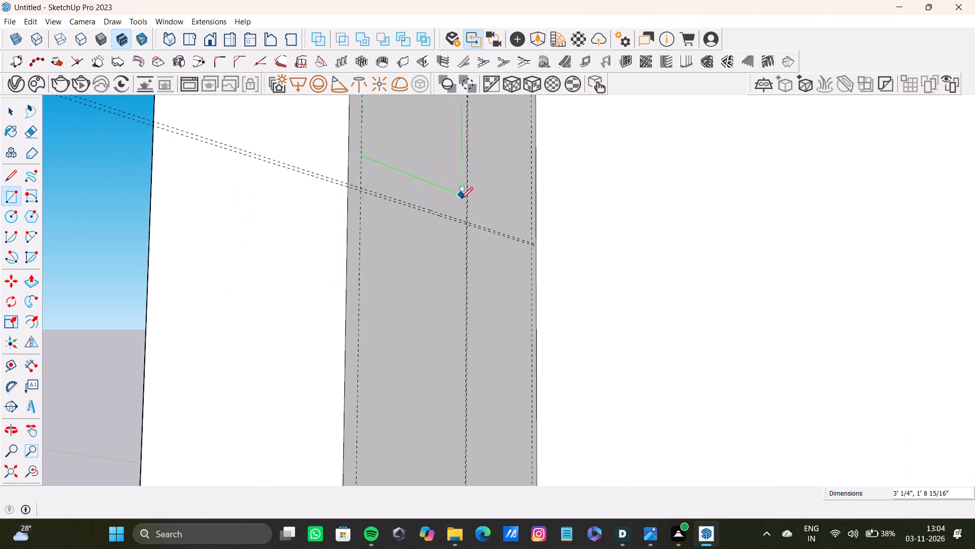
pyautogui.scroll(13, 461, 199)
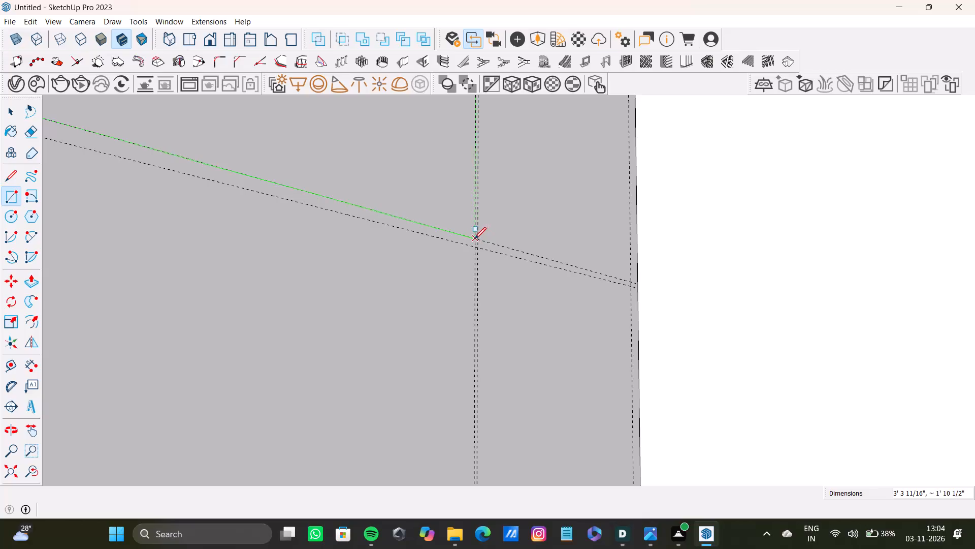
pyautogui.click(474, 239)
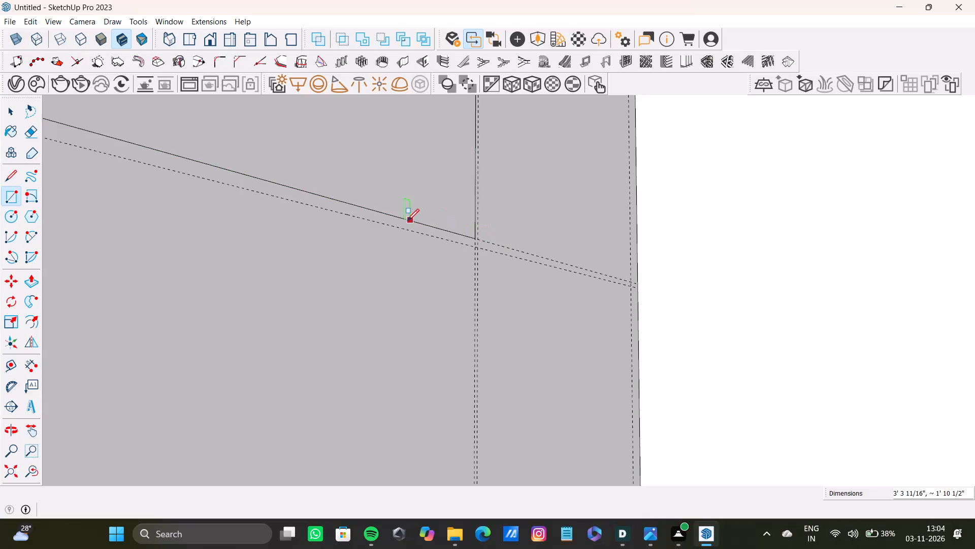
# Draw the upper rear panel rectangle on the column's side face, from the middle guides to the rear guide, about 1' 10 3/8" wide.
pyautogui.scroll(-12, 407, 221)
pyautogui.click(36, 473)
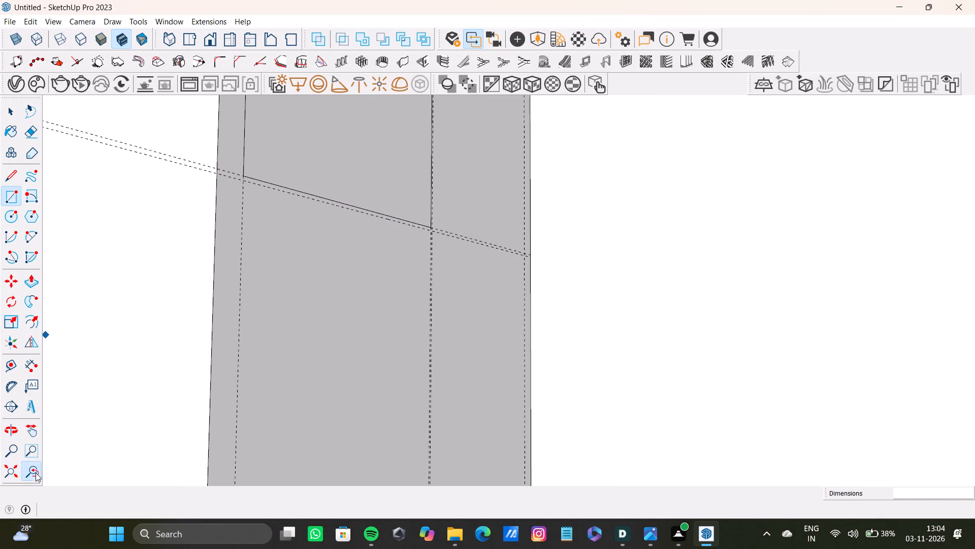
pyautogui.click(0, 479)
pyautogui.scroll(-12, 413, 228)
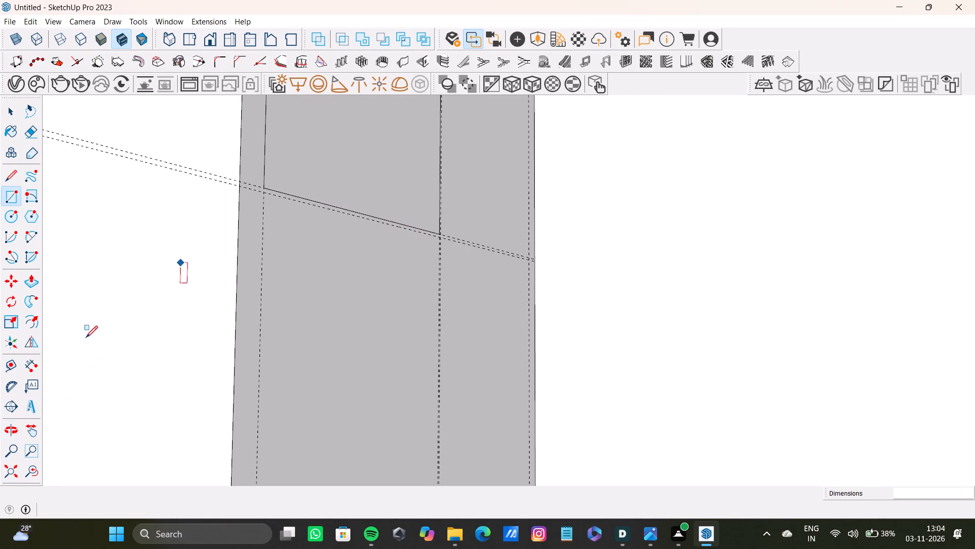
pyautogui.click(15, 472)
pyautogui.scroll(8, 529, 211)
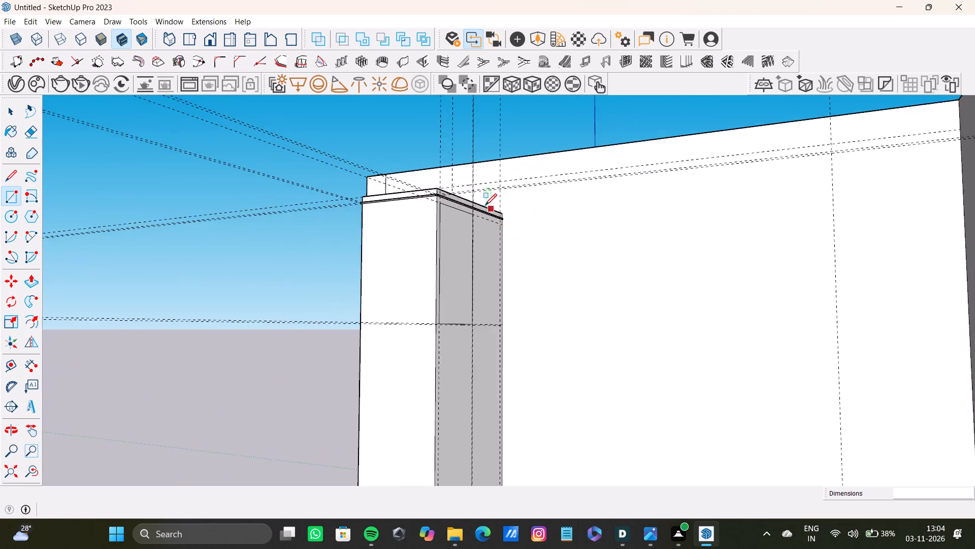
pyautogui.scroll(6, 485, 205)
pyautogui.moveTo(477, 238); pyautogui.dragTo(408, 267, button='middle')
pyautogui.scroll(14, 459, 241)
pyautogui.moveTo(470, 210); pyautogui.dragTo(369, 251, button='middle')
pyautogui.scroll(3, 361, 248)
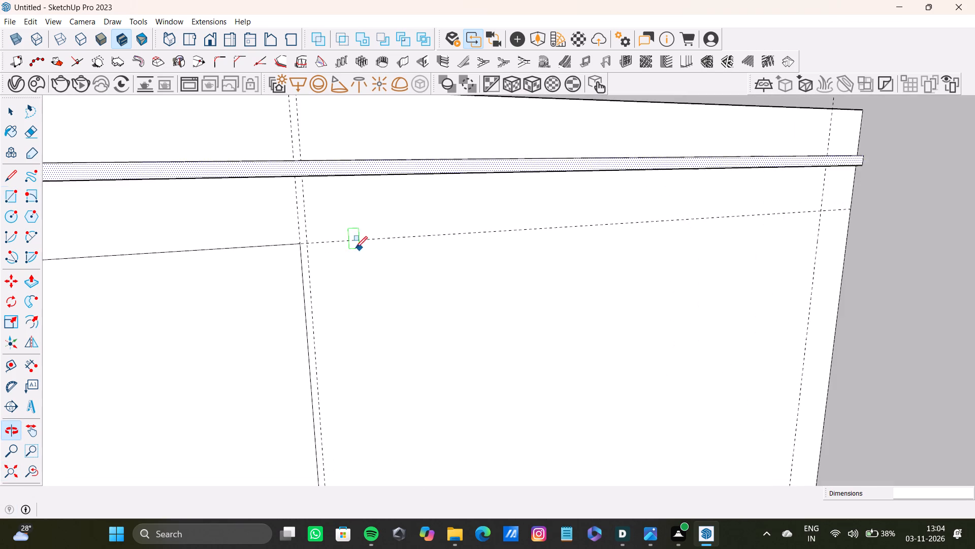
pyautogui.scroll(5, 355, 248)
pyautogui.click(302, 239)
pyautogui.scroll(-13, 475, 303)
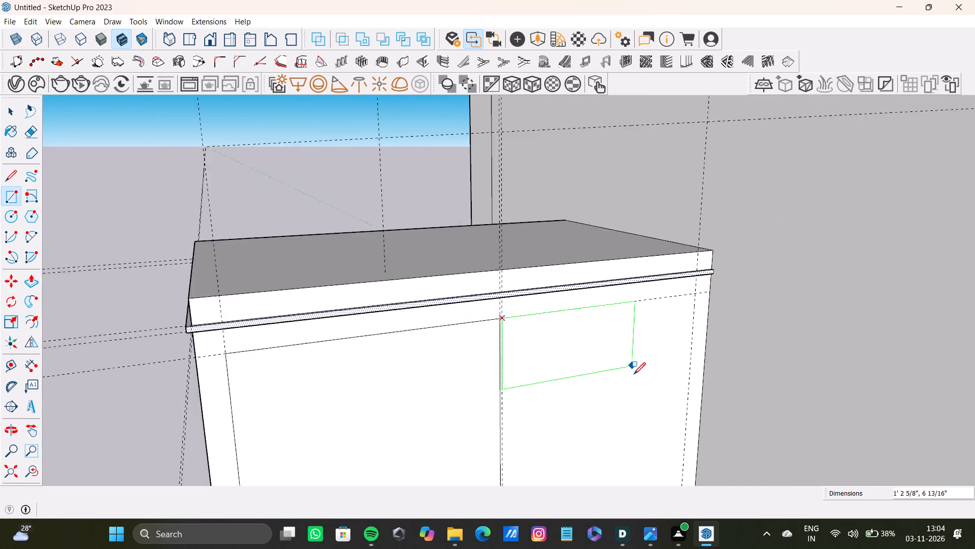
pyautogui.scroll(-10, 634, 374)
pyautogui.keyDown('shift'); pyautogui.moveTo(632, 384); pyautogui.dragTo(590, 292, button='middle'); pyautogui.keyUp('shift')
pyautogui.scroll(3, 586, 298)
pyautogui.scroll(1, 628, 397)
pyautogui.keyDown('shift'); pyautogui.moveTo(628, 397); pyautogui.dragTo(601, 331, button='middle'); pyautogui.keyUp('shift')
pyautogui.scroll(7, 591, 338)
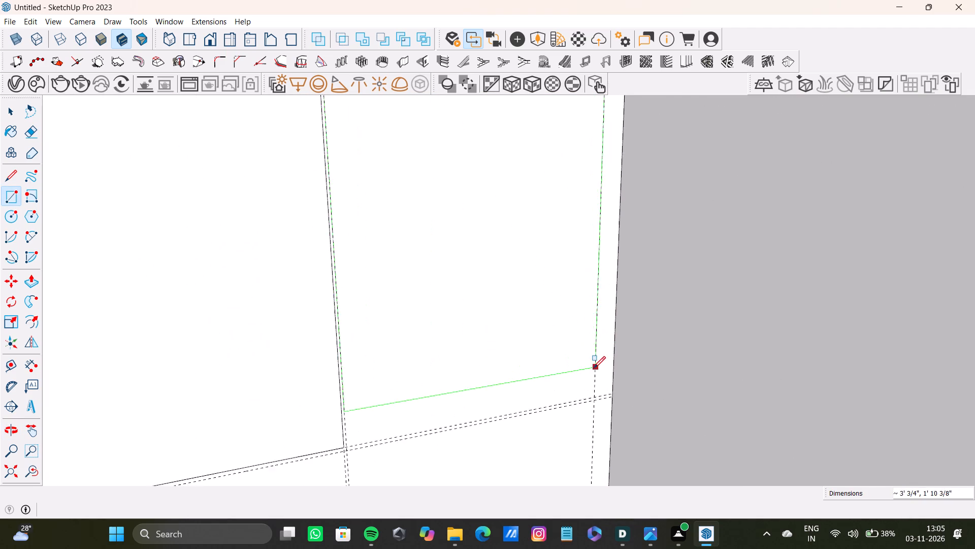
pyautogui.scroll(3, 594, 368)
pyautogui.click(592, 407)
# Push/Pull the upper front panel on the column's side face outward by about 5/16".
pyautogui.scroll(-19, 504, 372)
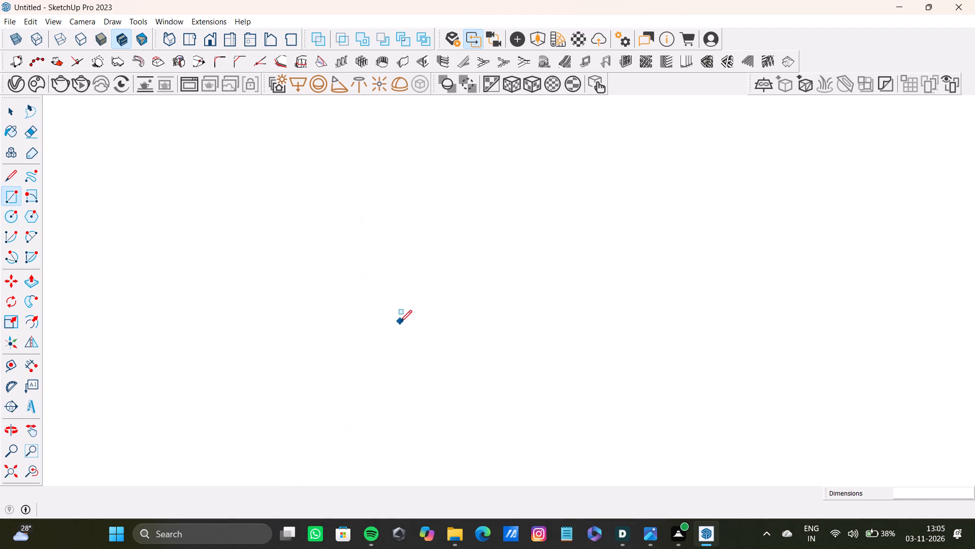
pyautogui.middleClick(400, 322)
pyautogui.click(31, 476)
pyautogui.click(9, 474)
pyautogui.moveTo(134, 425); pyautogui.dragTo(147, 423, button='middle')
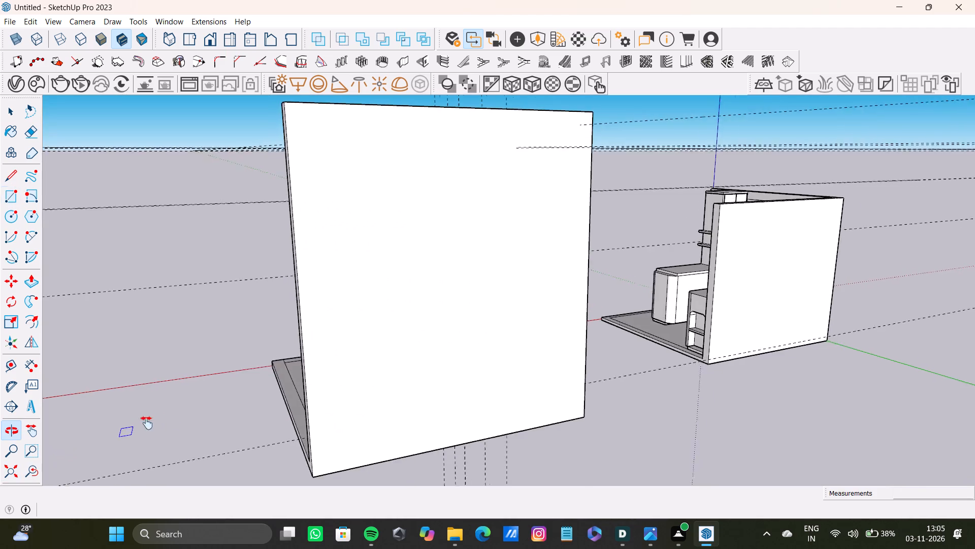
pyautogui.moveTo(147, 423); pyautogui.dragTo(473, 450, button='middle')
pyautogui.scroll(10, 541, 223)
pyautogui.moveTo(546, 179); pyautogui.dragTo(440, 278, button='middle')
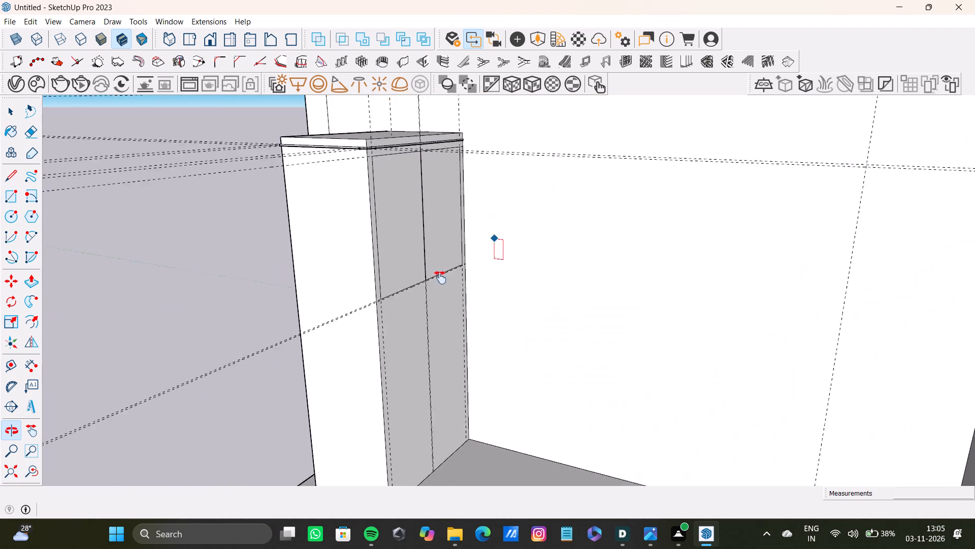
pyautogui.moveTo(440, 278); pyautogui.dragTo(392, 373, button='middle')
pyautogui.scroll(7, 284, 330)
pyautogui.press('space')
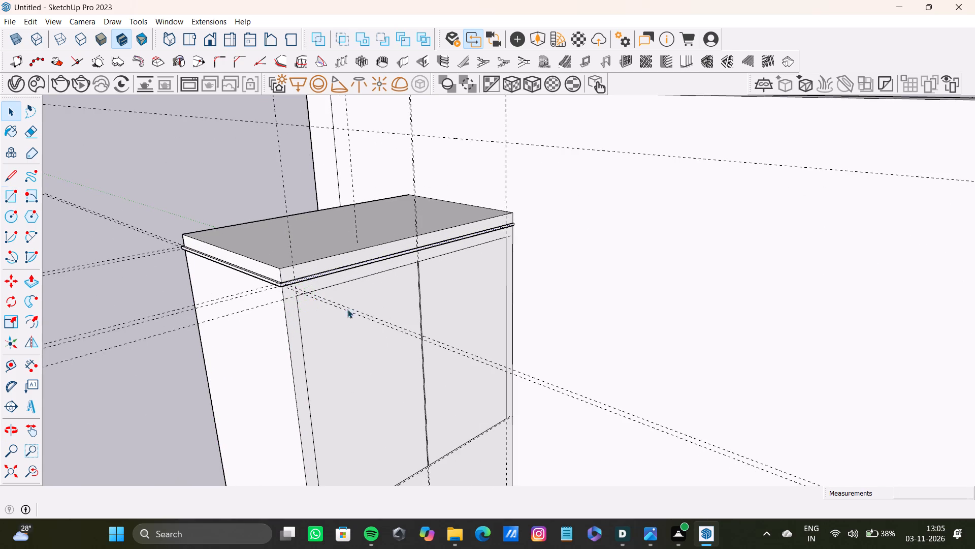
pyautogui.scroll(4, 366, 326)
pyautogui.scroll(-7, 369, 314)
pyautogui.moveTo(369, 303); pyautogui.dragTo(333, 232, button='middle')
pyautogui.scroll(2, 349, 282)
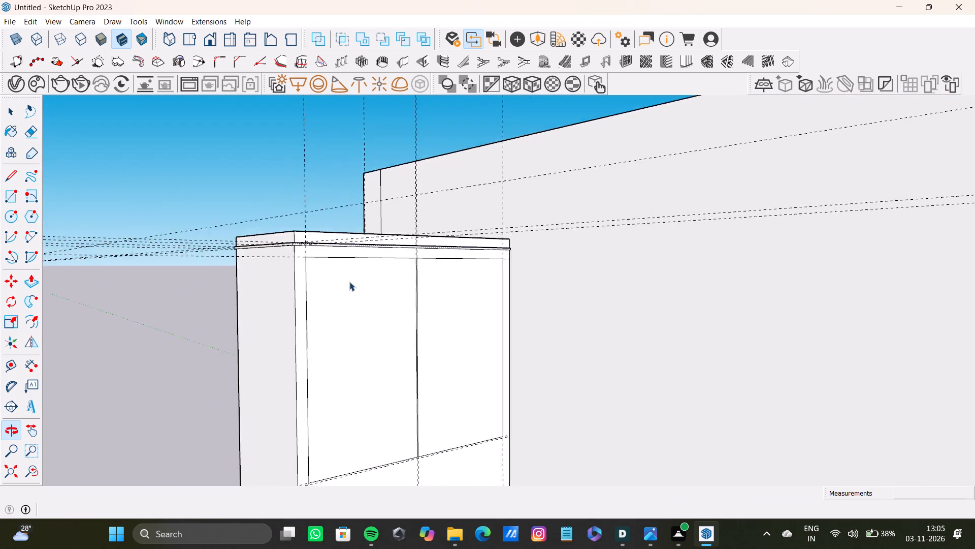
pyautogui.scroll(6, 349, 282)
pyautogui.click(350, 294)
pyautogui.press('p')
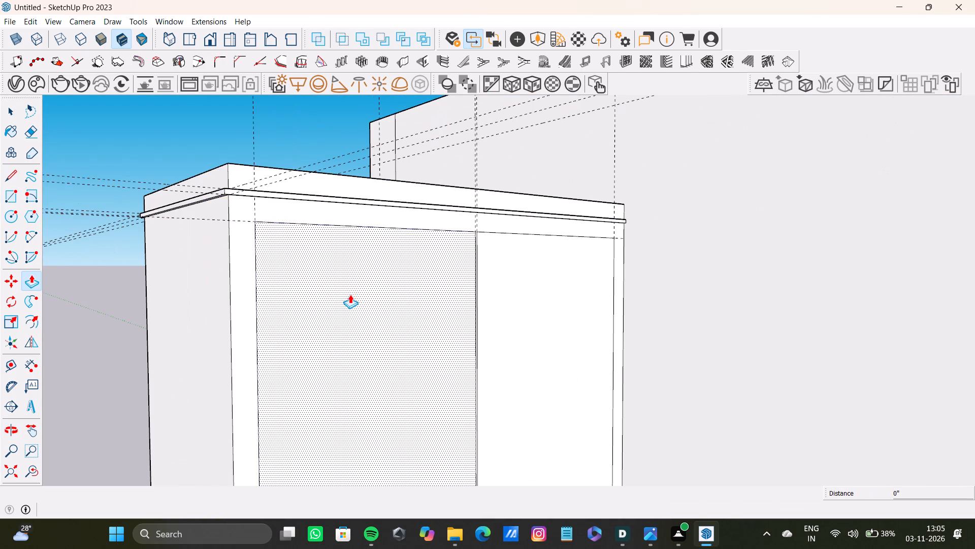
pyautogui.scroll(8, 279, 228)
pyautogui.moveTo(262, 231); pyautogui.dragTo(265, 232)
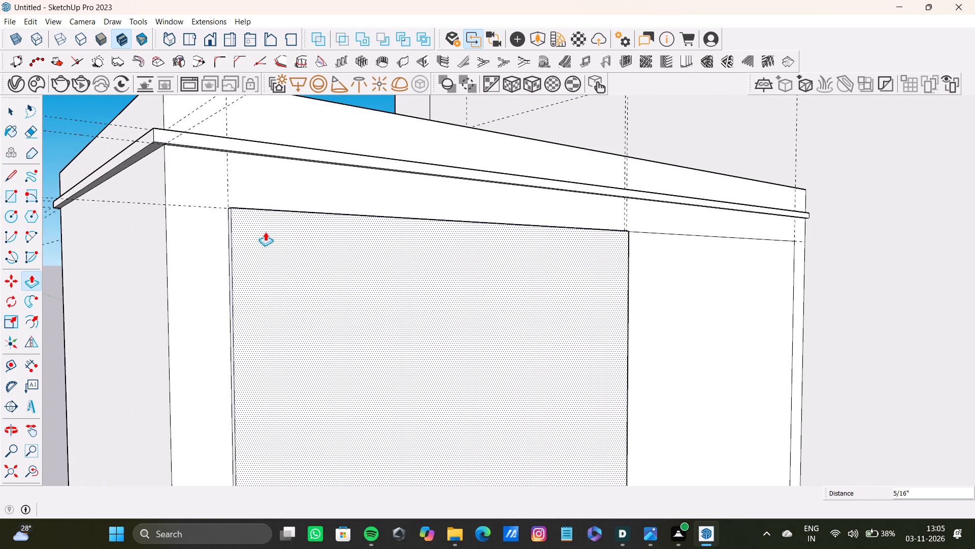
pyautogui.moveTo(265, 232); pyautogui.dragTo(267, 232)
pyautogui.scroll(-5, 440, 277)
pyautogui.moveTo(463, 293); pyautogui.dragTo(286, 376, button='middle')
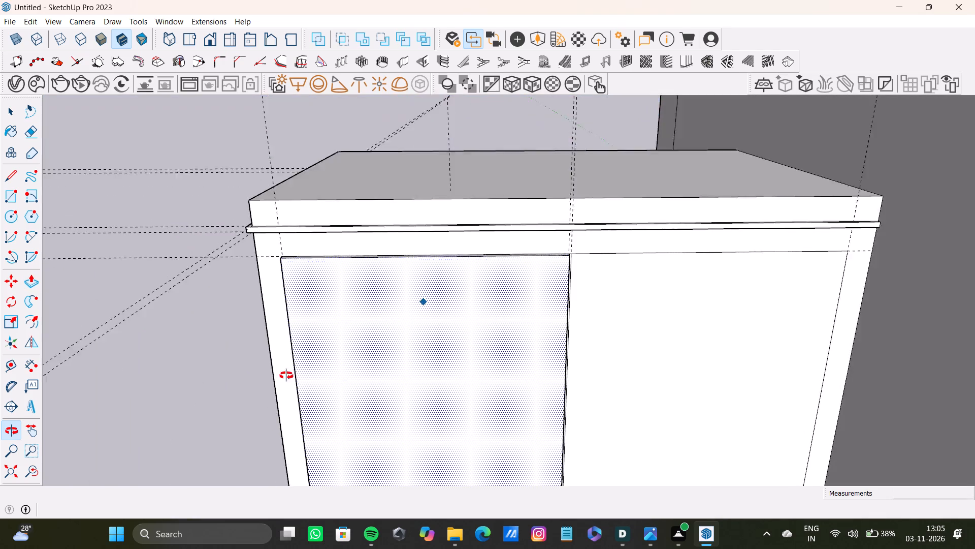
pyautogui.moveTo(286, 376); pyautogui.dragTo(283, 378, button='middle')
pyautogui.scroll(7, 603, 291)
pyautogui.press('space')
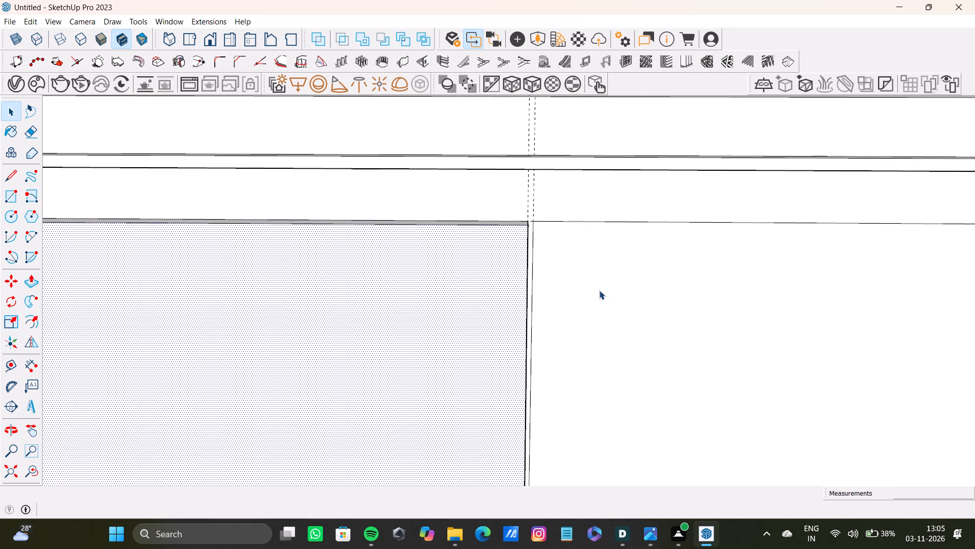
# Push/Pull the upper rear panel on the column's side face outward by about 1/2".
pyautogui.click(599, 290)
pyautogui.press('p')
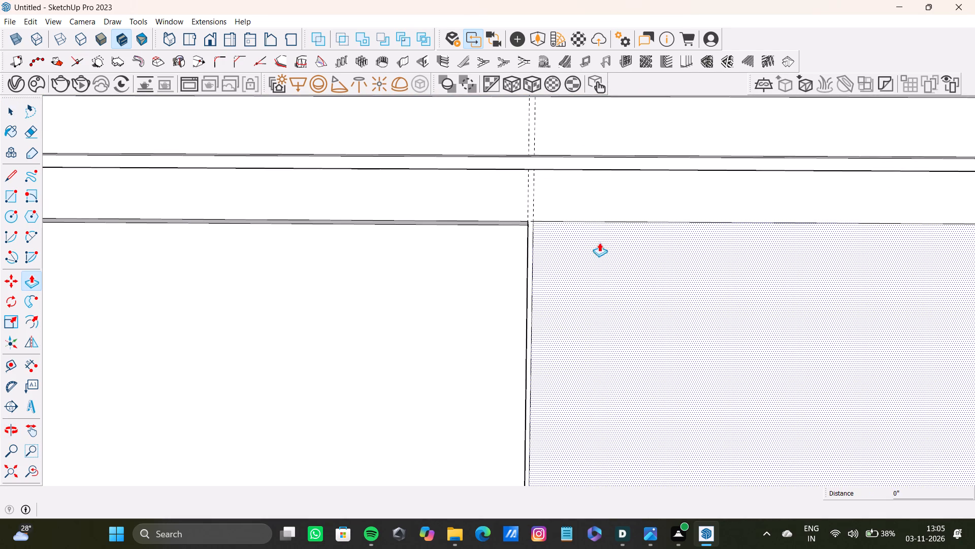
pyautogui.scroll(20, 539, 218)
pyautogui.moveTo(519, 223); pyautogui.dragTo(475, 243)
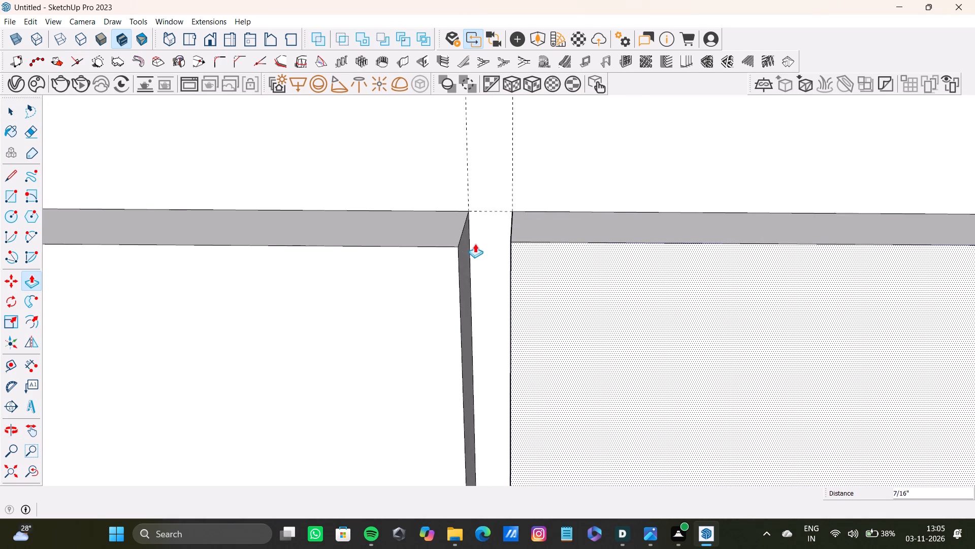
pyautogui.moveTo(475, 243); pyautogui.dragTo(459, 252)
# Push/Pull the upper rear panel on the column's side face further outward, beyond the upper front panel's face.
pyautogui.scroll(-20, 439, 249)
pyautogui.scroll(-14, 439, 249)
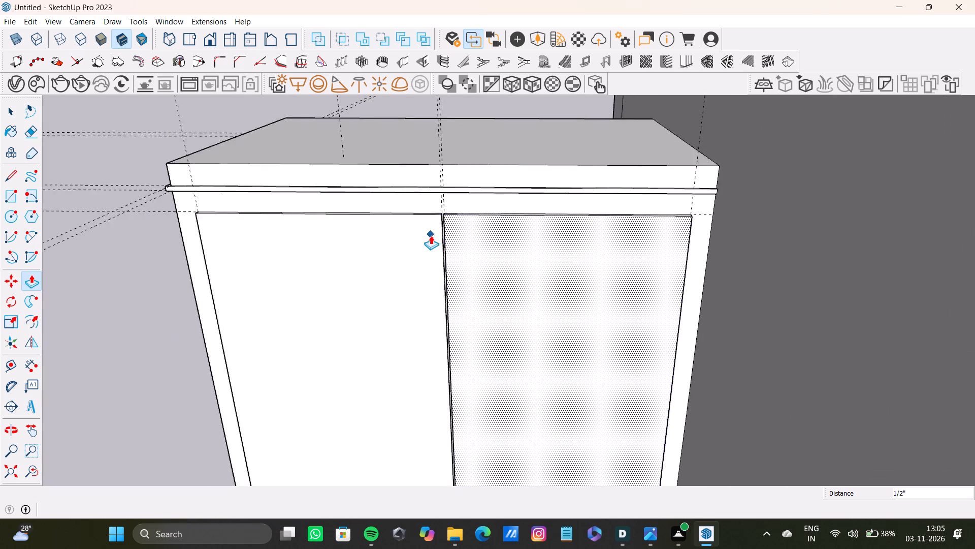
pyautogui.scroll(-13, 431, 235)
pyautogui.moveTo(431, 287); pyautogui.dragTo(721, 229, button='middle')
pyautogui.scroll(3, 438, 368)
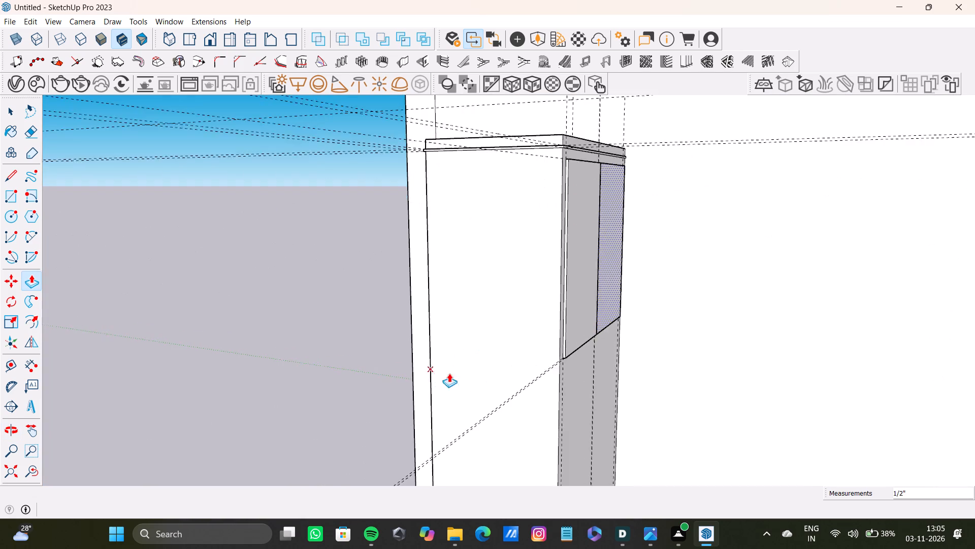
pyautogui.scroll(10, 449, 373)
pyautogui.moveTo(593, 344); pyautogui.dragTo(450, 249, button='middle')
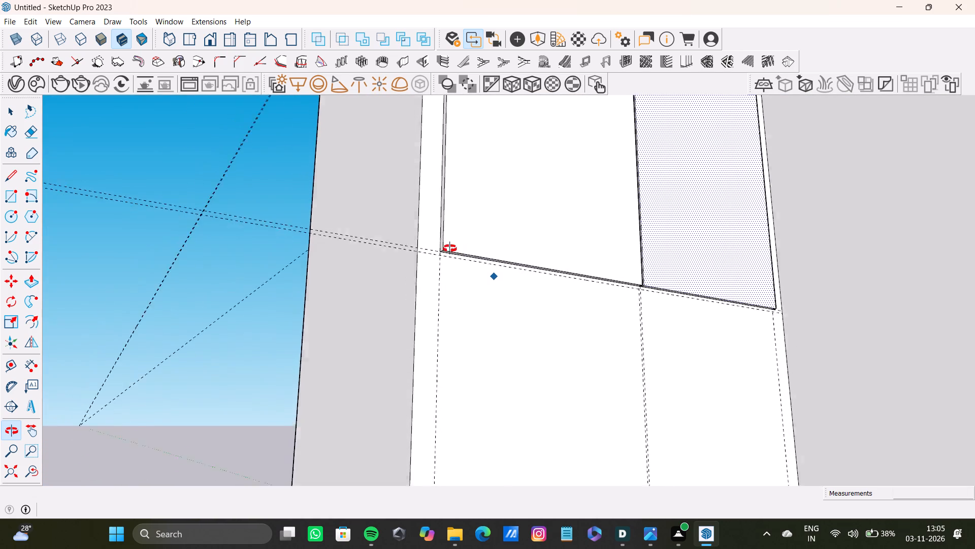
pyautogui.moveTo(450, 249); pyautogui.dragTo(599, 346, button='middle')
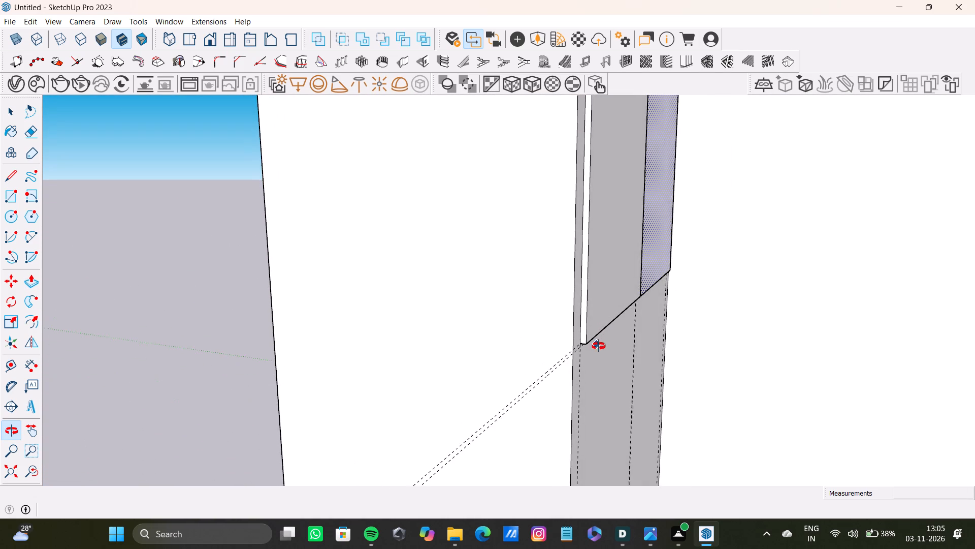
pyautogui.moveTo(599, 346); pyautogui.dragTo(567, 361, button='middle')
pyautogui.moveTo(659, 263); pyautogui.dragTo(661, 264)
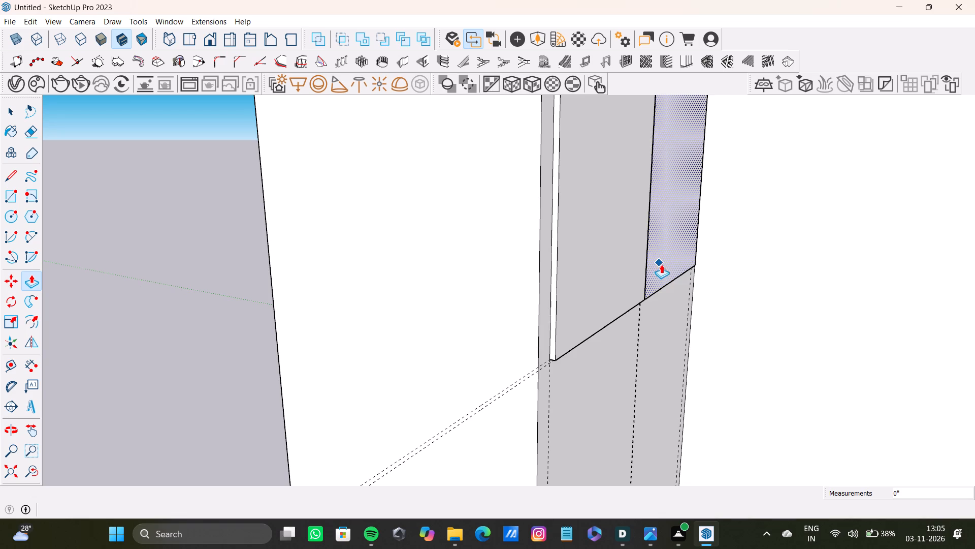
pyautogui.moveTo(661, 264); pyautogui.dragTo(670, 271)
pyautogui.press('space')
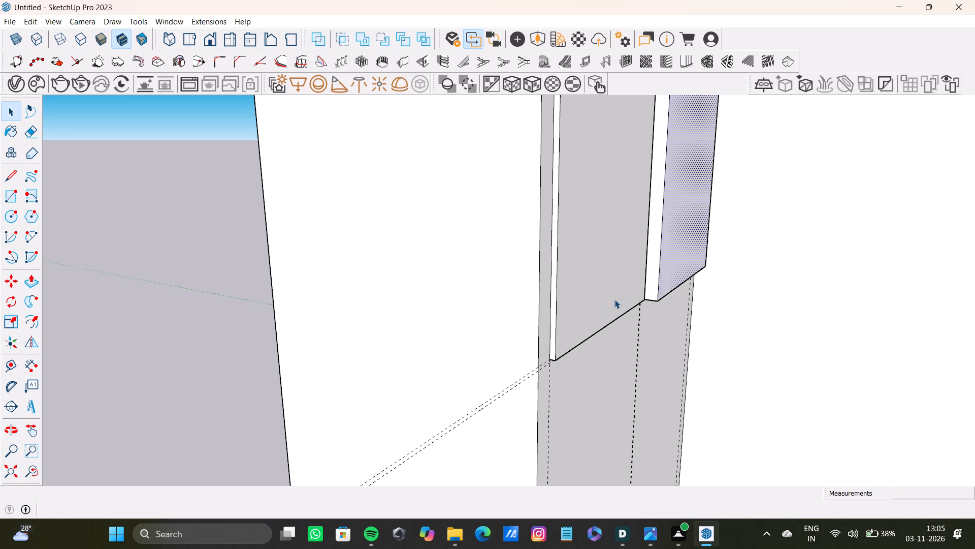
# Push/Pull the upper front panel on the column's side face further outward and adjust it to roughly match the rear panel's projection.
pyautogui.click(614, 299)
pyautogui.press('p')
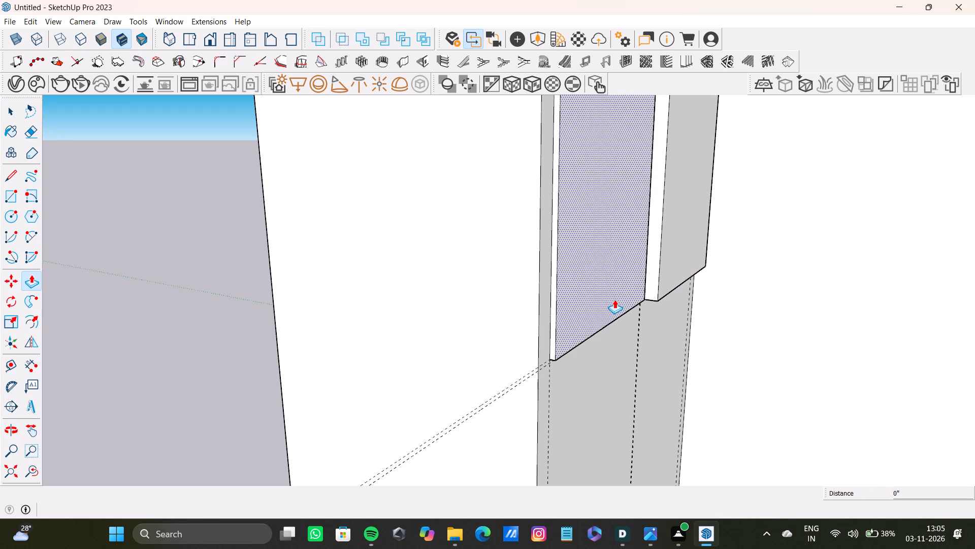
pyautogui.moveTo(635, 287); pyautogui.dragTo(653, 278)
pyautogui.moveTo(692, 287); pyautogui.dragTo(637, 275, button='middle')
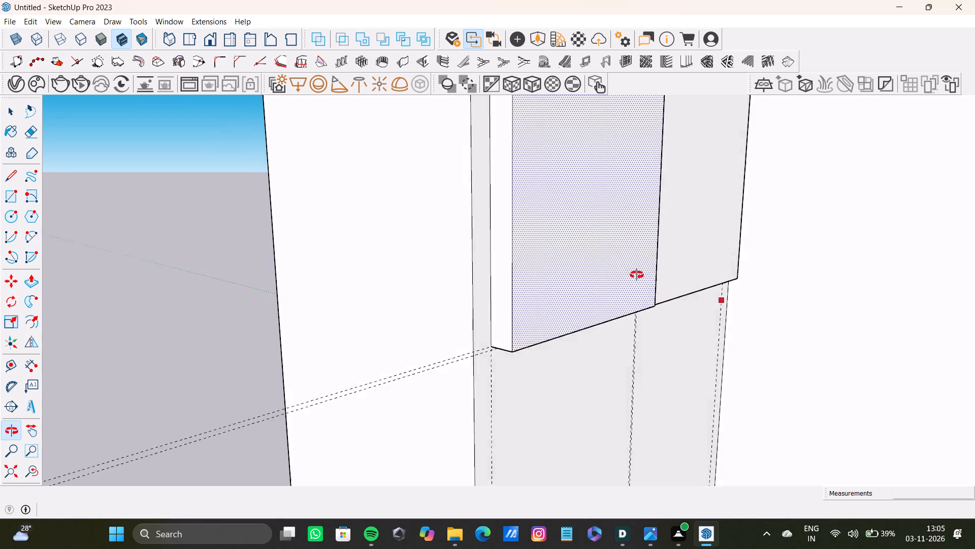
pyautogui.moveTo(637, 275); pyautogui.dragTo(634, 275, button='middle')
pyautogui.moveTo(675, 306); pyautogui.dragTo(515, 298, button='middle')
pyautogui.scroll(4, 641, 316)
pyautogui.moveTo(642, 314); pyautogui.dragTo(579, 308, button='middle')
pyautogui.scroll(4, 579, 310)
pyautogui.moveTo(568, 305); pyautogui.dragTo(602, 298)
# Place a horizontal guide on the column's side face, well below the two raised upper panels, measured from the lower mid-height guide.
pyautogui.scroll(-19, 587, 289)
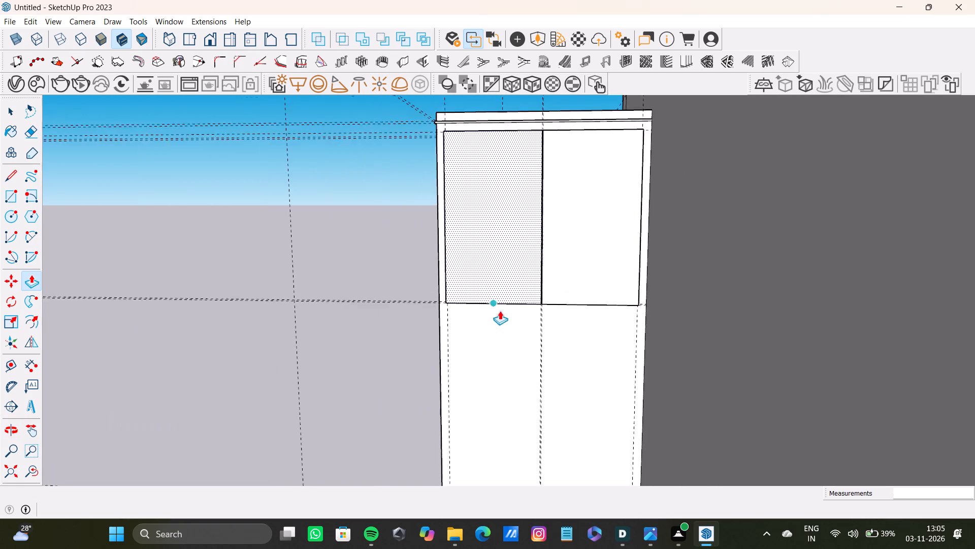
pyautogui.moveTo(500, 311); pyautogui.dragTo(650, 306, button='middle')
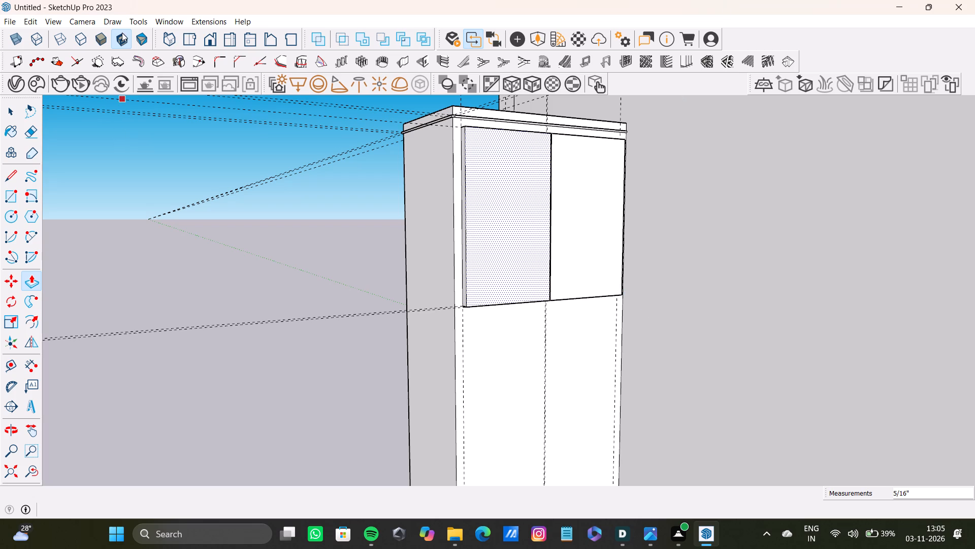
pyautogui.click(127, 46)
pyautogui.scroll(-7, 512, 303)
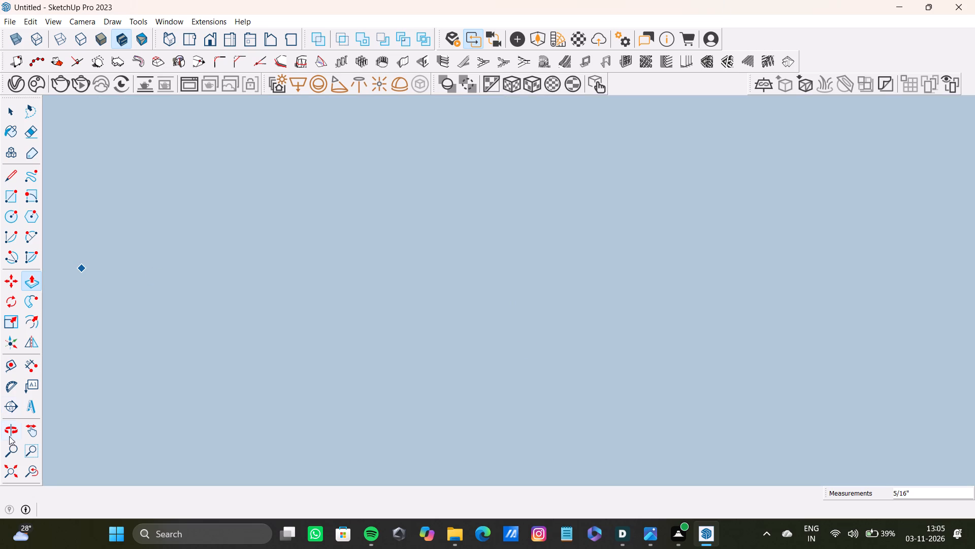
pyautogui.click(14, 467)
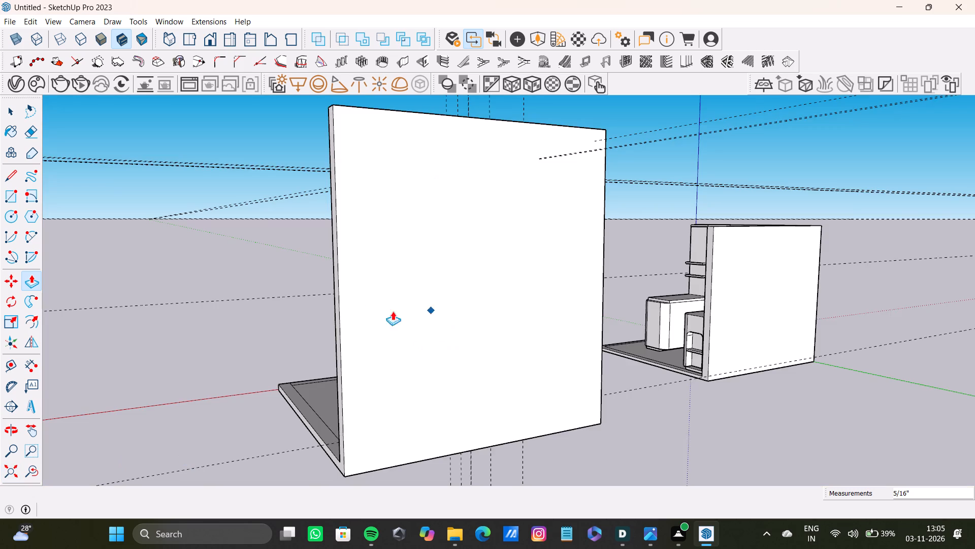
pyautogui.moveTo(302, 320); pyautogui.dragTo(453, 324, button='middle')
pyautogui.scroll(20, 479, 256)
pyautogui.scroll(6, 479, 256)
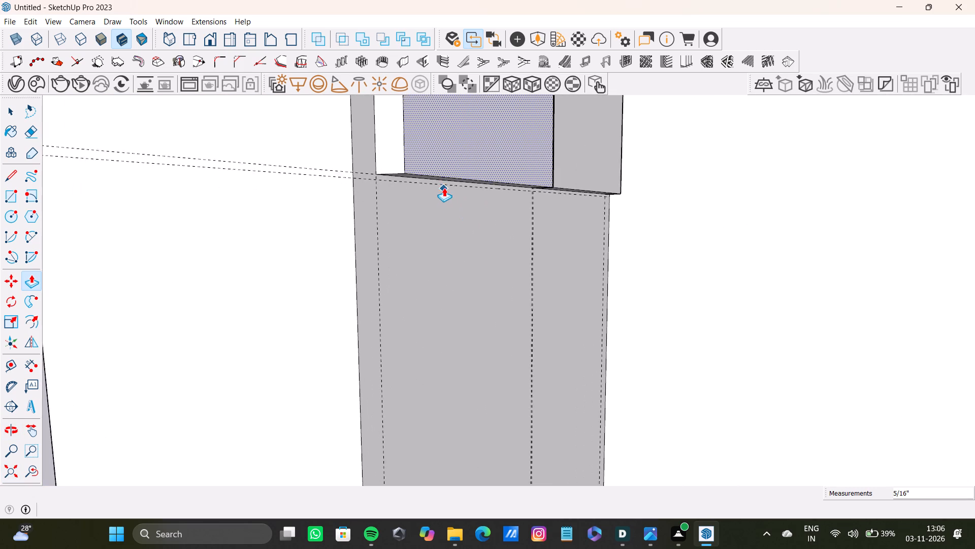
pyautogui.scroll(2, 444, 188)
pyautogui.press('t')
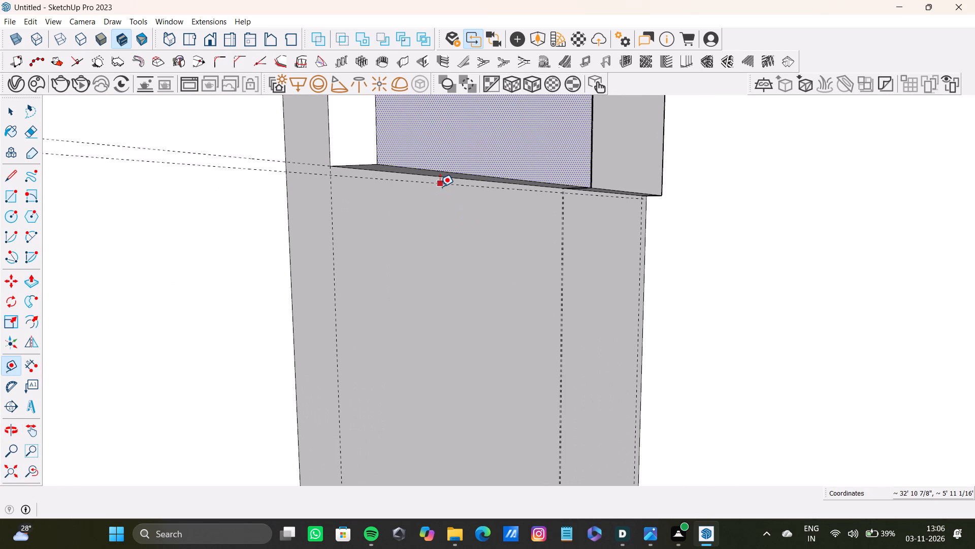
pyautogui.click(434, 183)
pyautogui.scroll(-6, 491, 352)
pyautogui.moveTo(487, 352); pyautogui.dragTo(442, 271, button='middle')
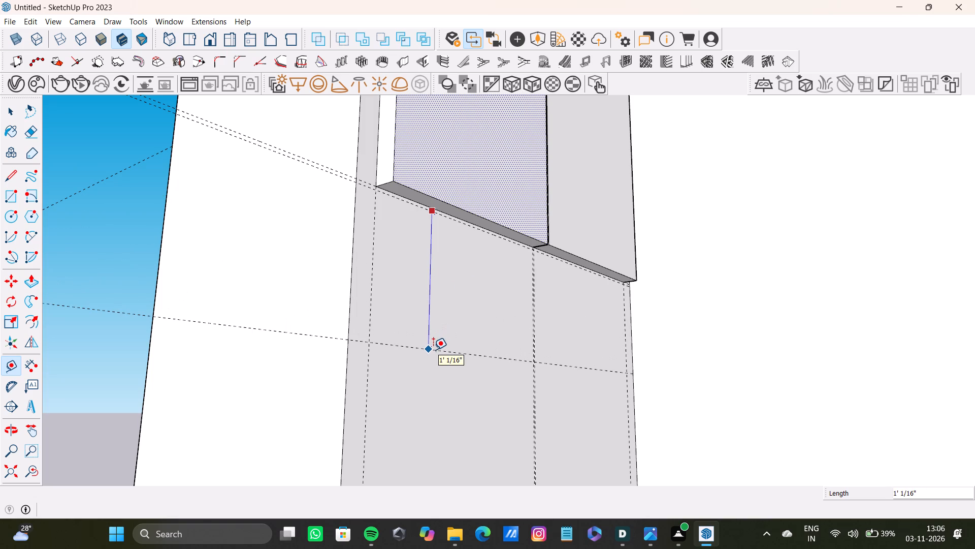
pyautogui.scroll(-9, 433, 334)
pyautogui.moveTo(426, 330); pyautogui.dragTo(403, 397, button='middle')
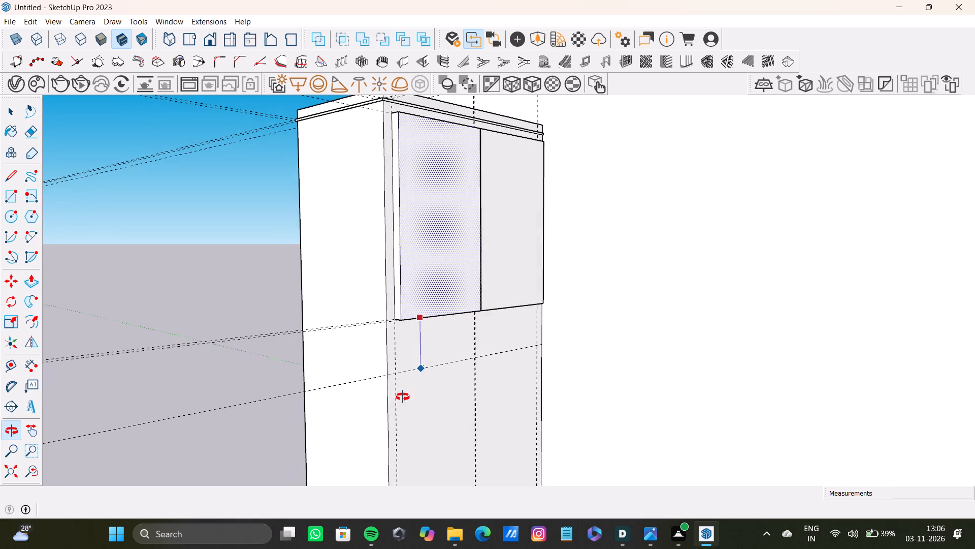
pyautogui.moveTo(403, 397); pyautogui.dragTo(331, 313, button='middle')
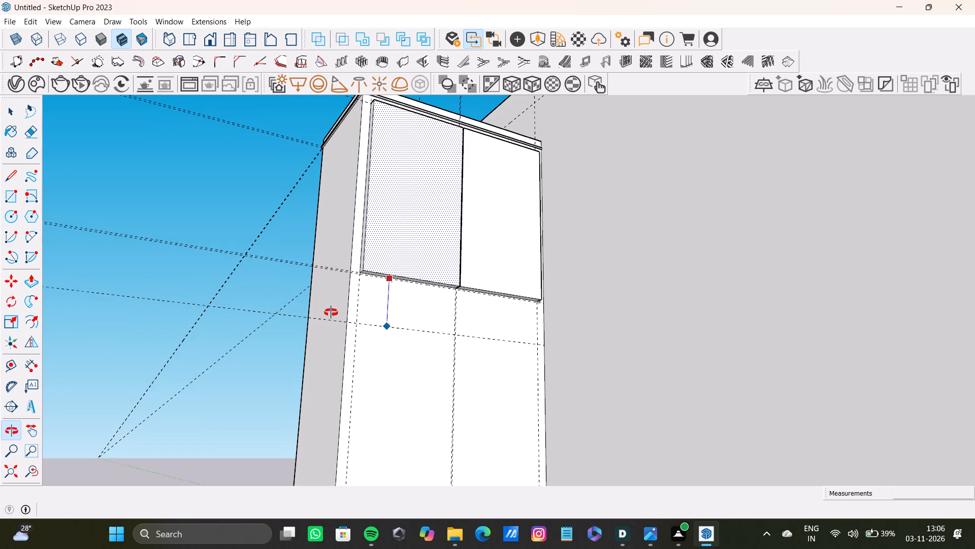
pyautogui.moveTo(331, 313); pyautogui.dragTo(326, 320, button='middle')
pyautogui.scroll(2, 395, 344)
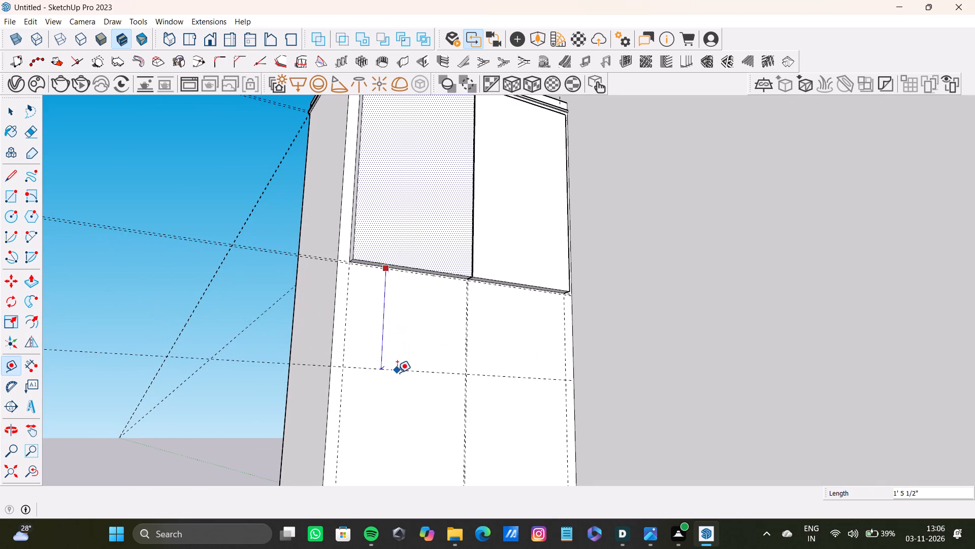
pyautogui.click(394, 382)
# Place a horizontal guide on the column's side face, 2" below the lower mid-height guide.
pyautogui.scroll(8, 364, 291)
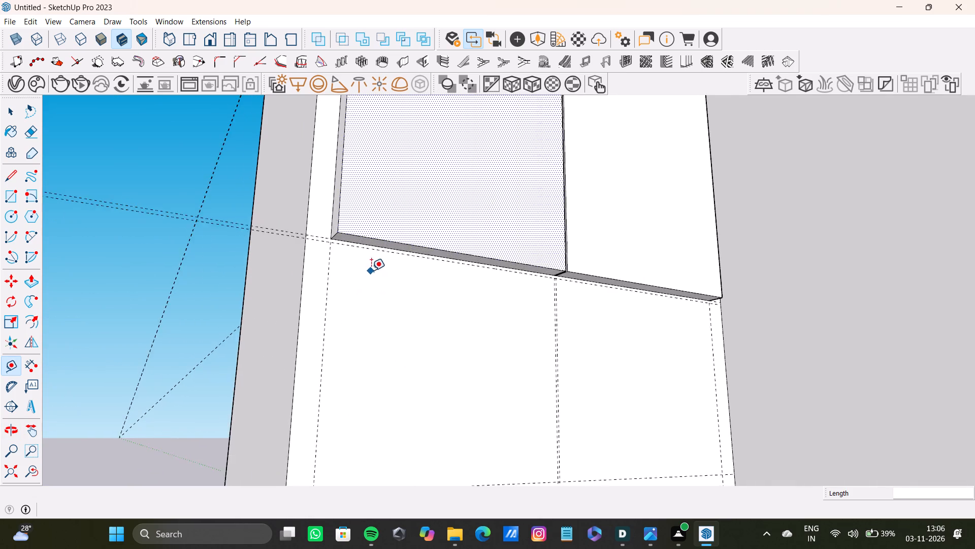
pyautogui.scroll(4, 371, 270)
pyautogui.click(395, 237)
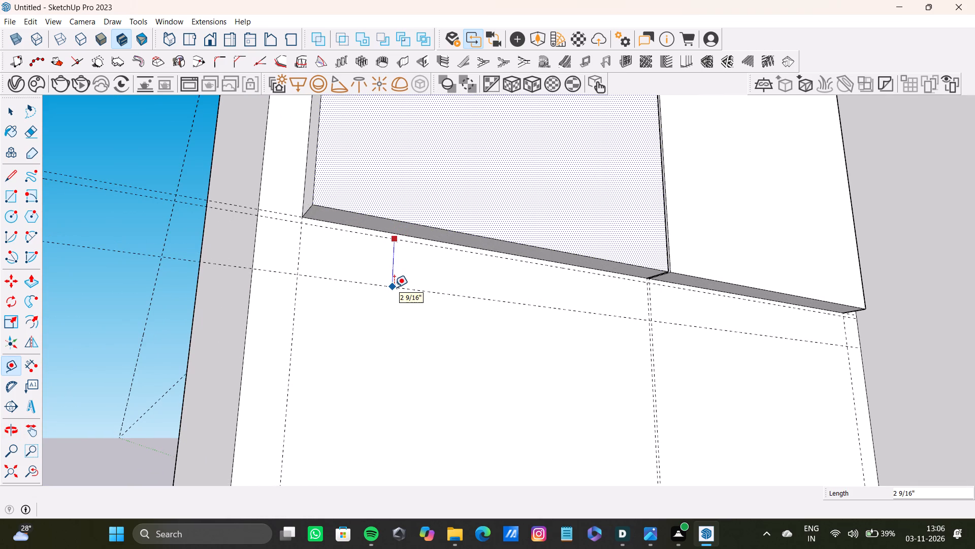
pyautogui.press('2')
pyautogui.hotkey('shift', '"')
pyautogui.press('Return')
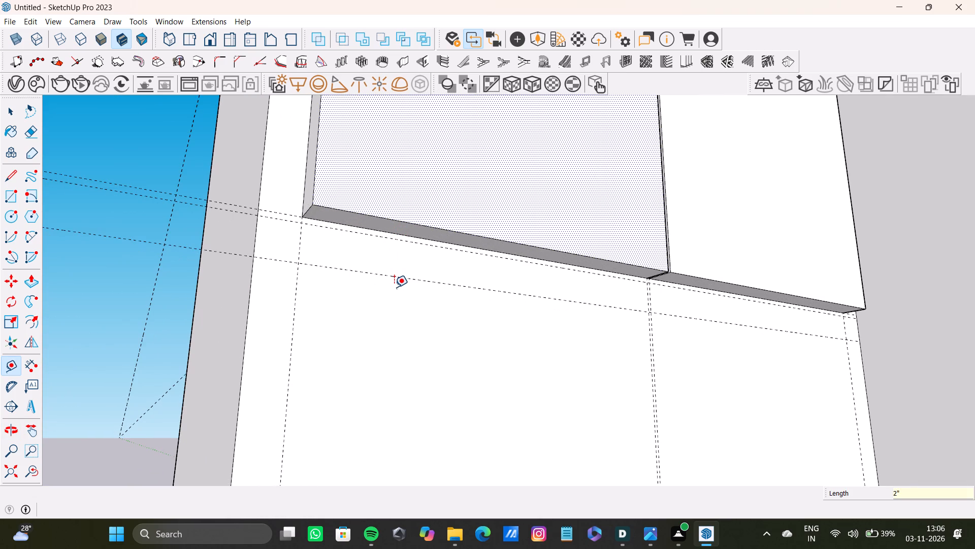
pyautogui.scroll(-14, 380, 258)
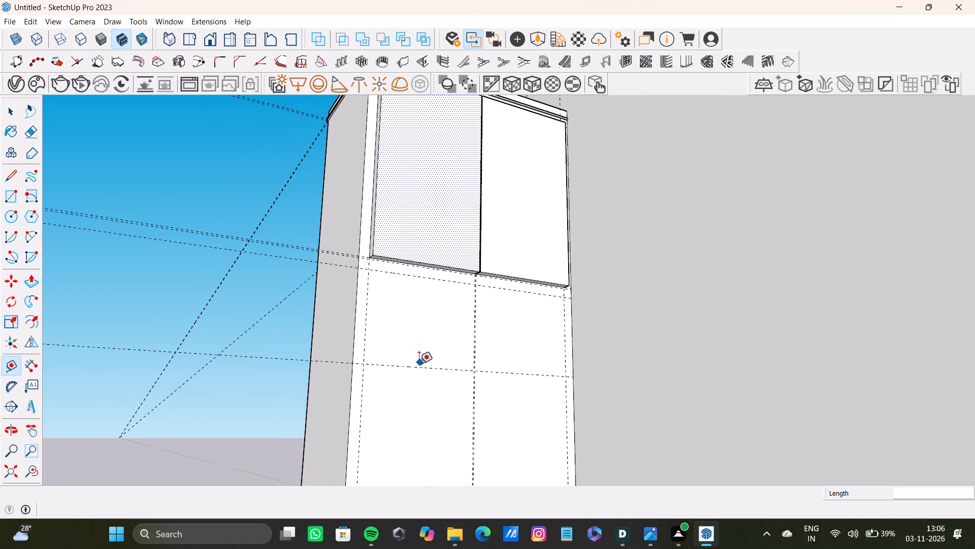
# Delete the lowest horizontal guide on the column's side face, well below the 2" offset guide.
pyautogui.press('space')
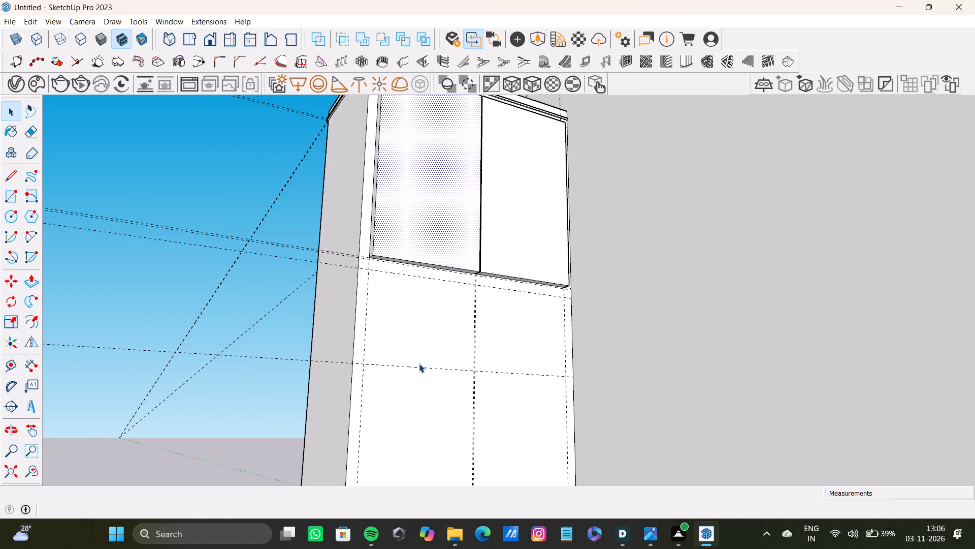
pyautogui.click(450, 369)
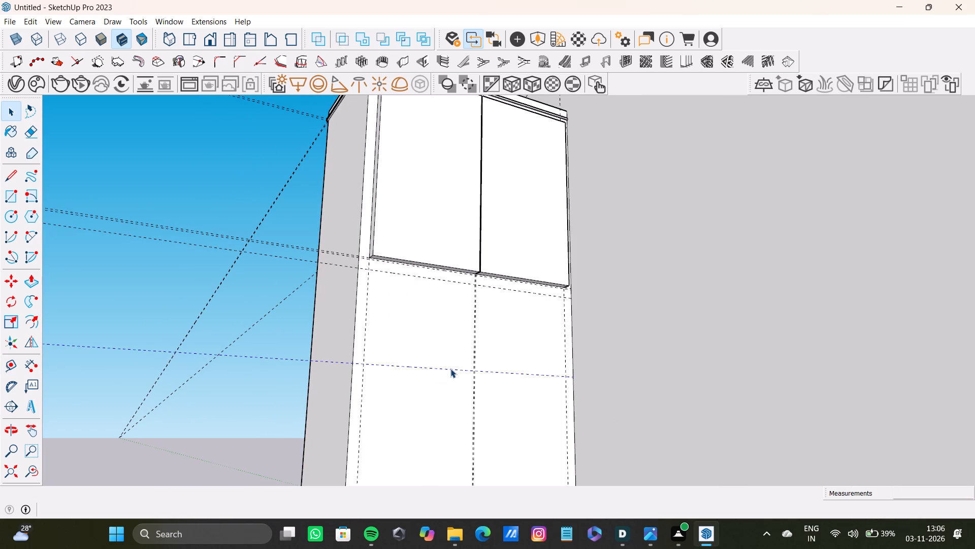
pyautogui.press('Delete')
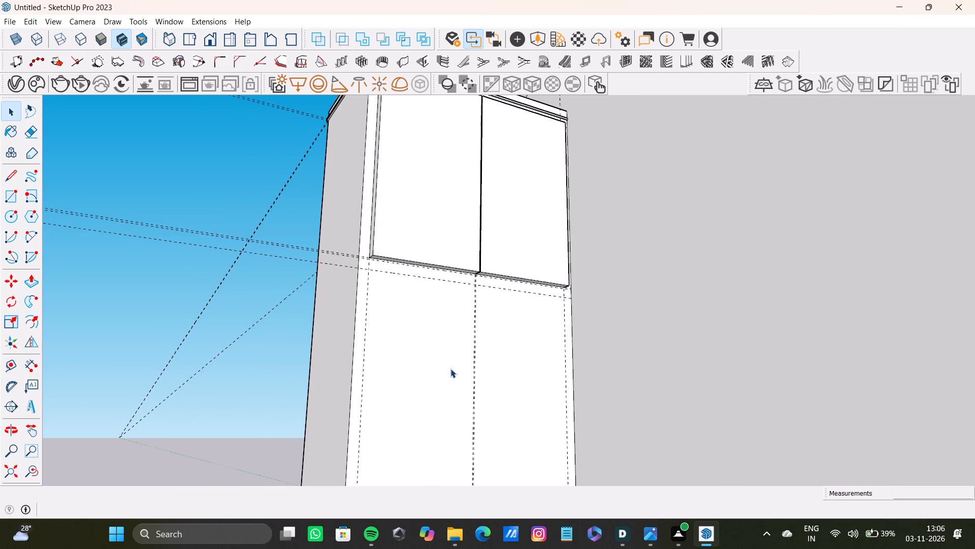
# Place a horizontal guide on the column's side face, about 11 1/16" below the 2" offset guide.
pyautogui.press('t')
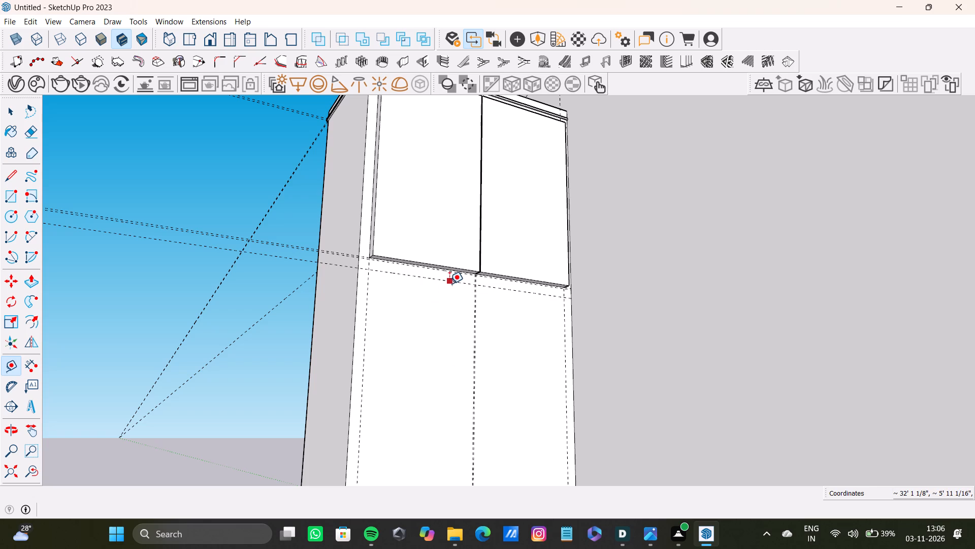
pyautogui.click(449, 281)
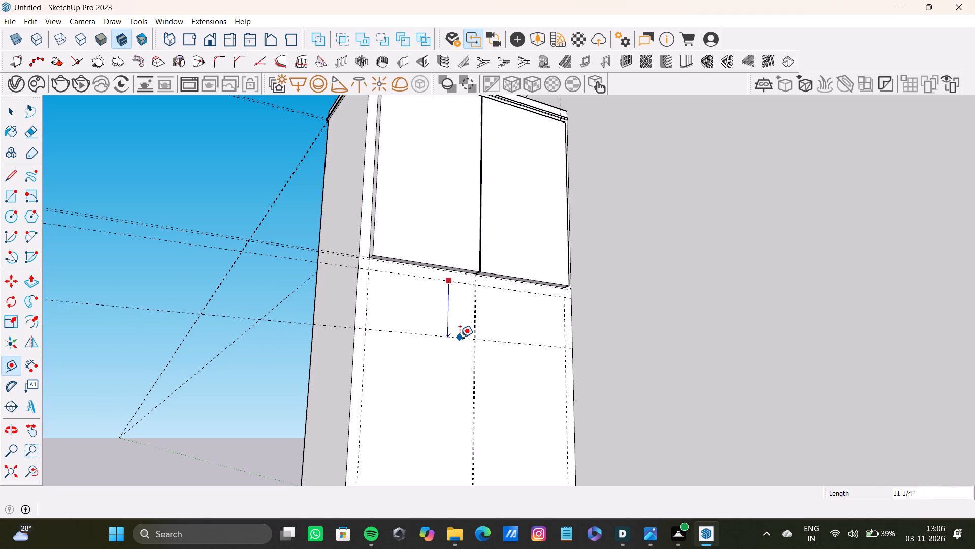
pyautogui.click(460, 337)
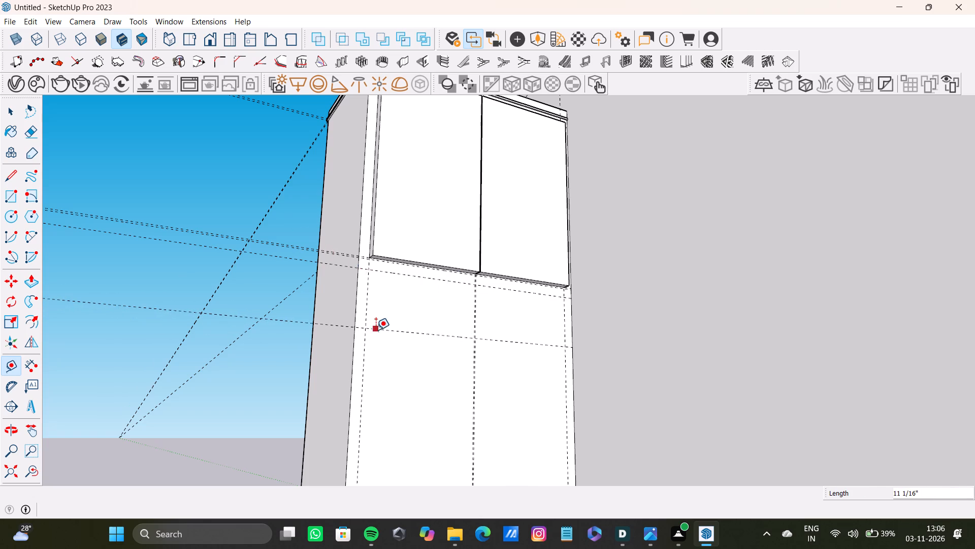
# Place another horizontal guide on the column's side face, 2" below the lowest horizontal guide.
pyautogui.scroll(-4, 376, 330)
pyautogui.moveTo(376, 330); pyautogui.dragTo(405, 333, button='middle')
pyautogui.click(8, 465)
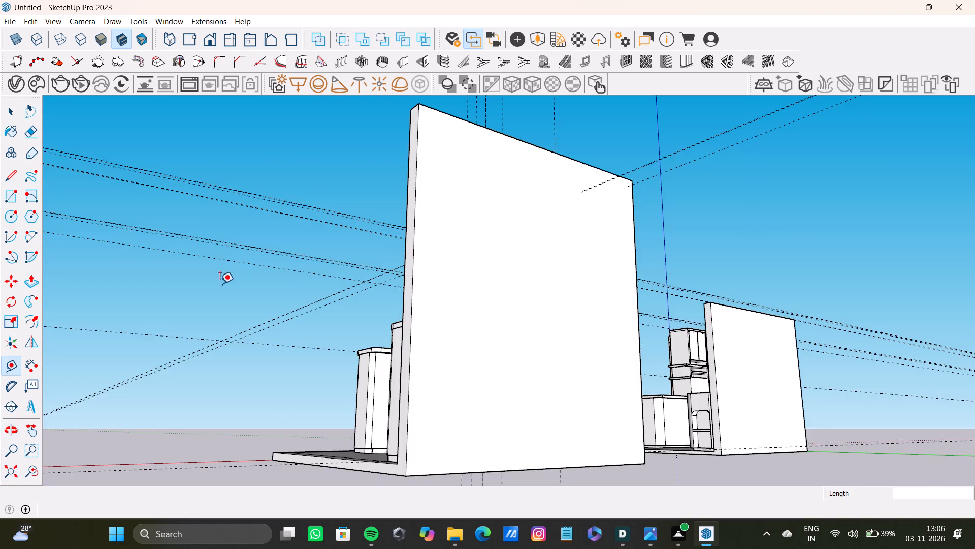
pyautogui.scroll(8, 241, 290)
pyautogui.moveTo(488, 298); pyautogui.dragTo(500, 317, button='middle')
pyautogui.scroll(17, 672, 335)
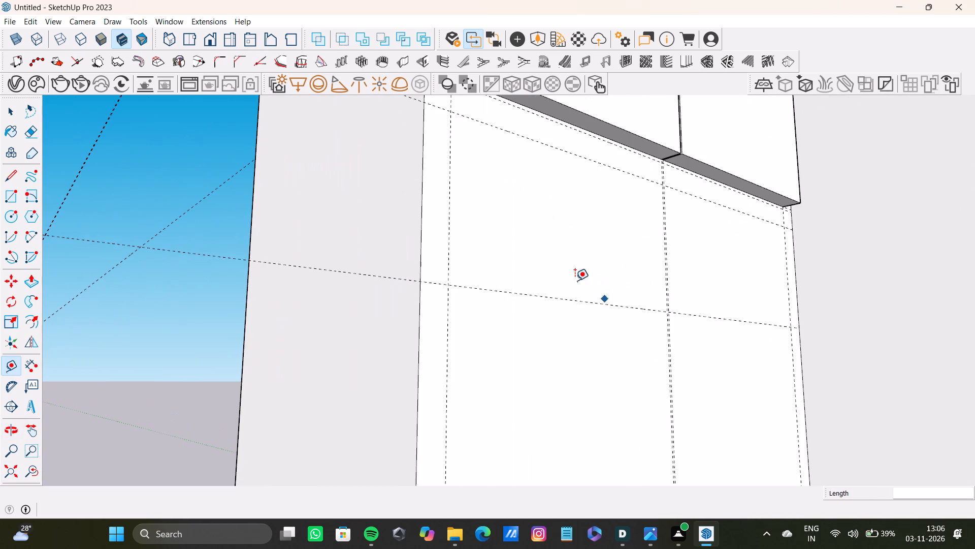
pyautogui.click(592, 302)
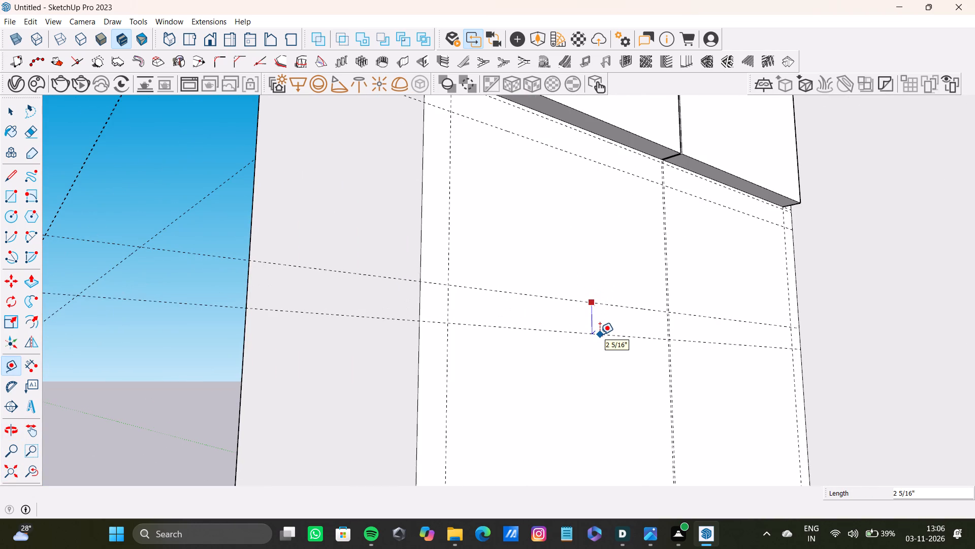
pyautogui.press('2')
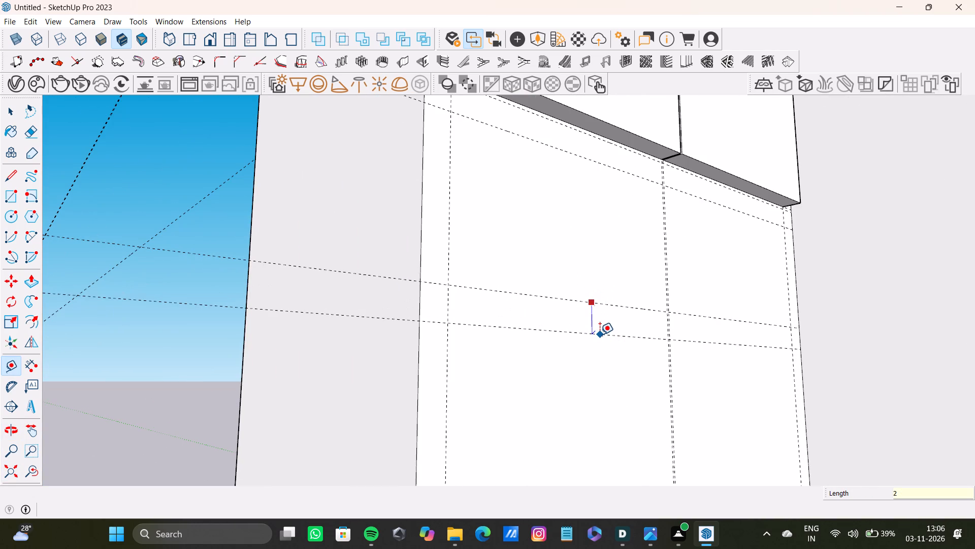
pyautogui.hotkey('shift', '"')
pyautogui.press('Return')
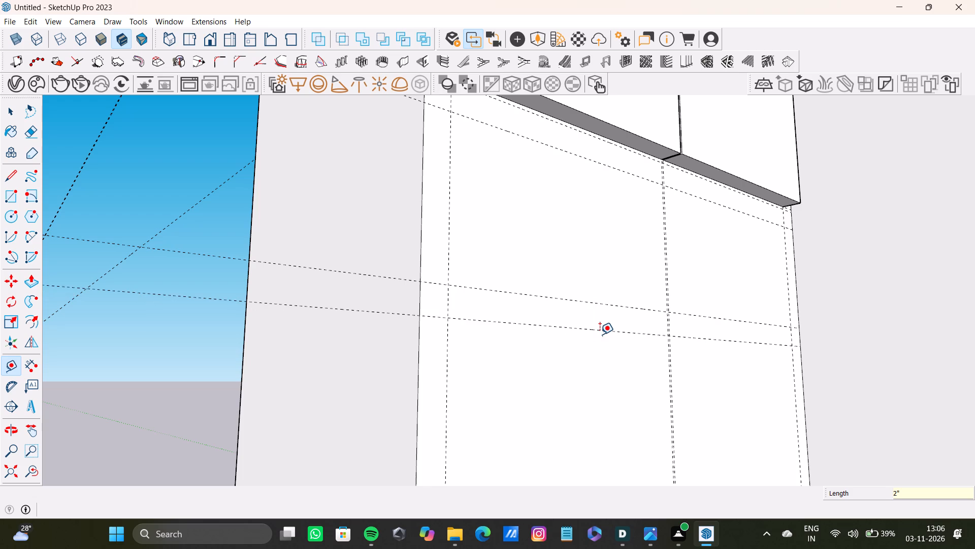
# Place a horizontal guide on the column's side face, about 11 1/16" below the lowest horizontal guide.
pyautogui.scroll(-7, 555, 301)
pyautogui.moveTo(550, 307); pyautogui.dragTo(546, 289, button='middle')
pyautogui.scroll(4, 545, 300)
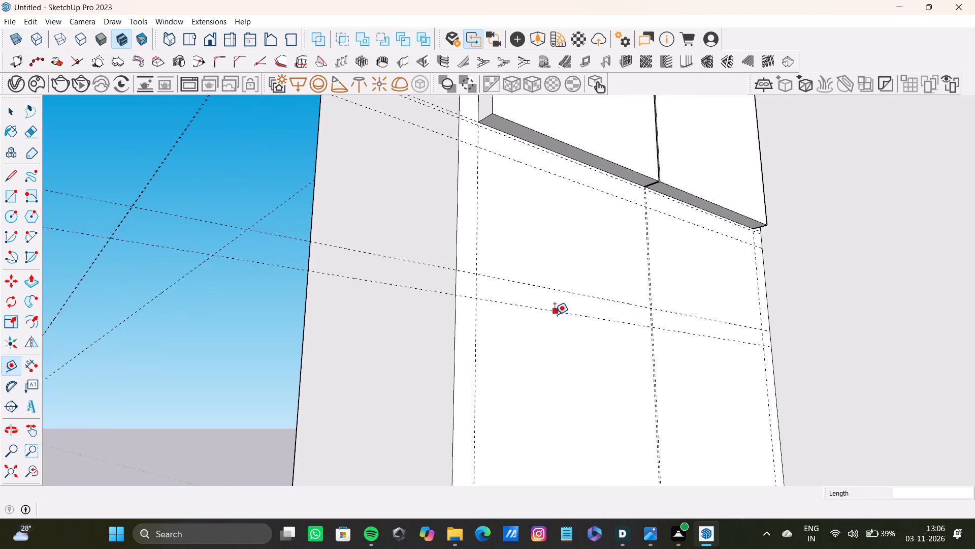
pyautogui.click(555, 315)
pyautogui.scroll(-7, 549, 378)
pyautogui.moveTo(541, 421); pyautogui.dragTo(545, 428, button='middle')
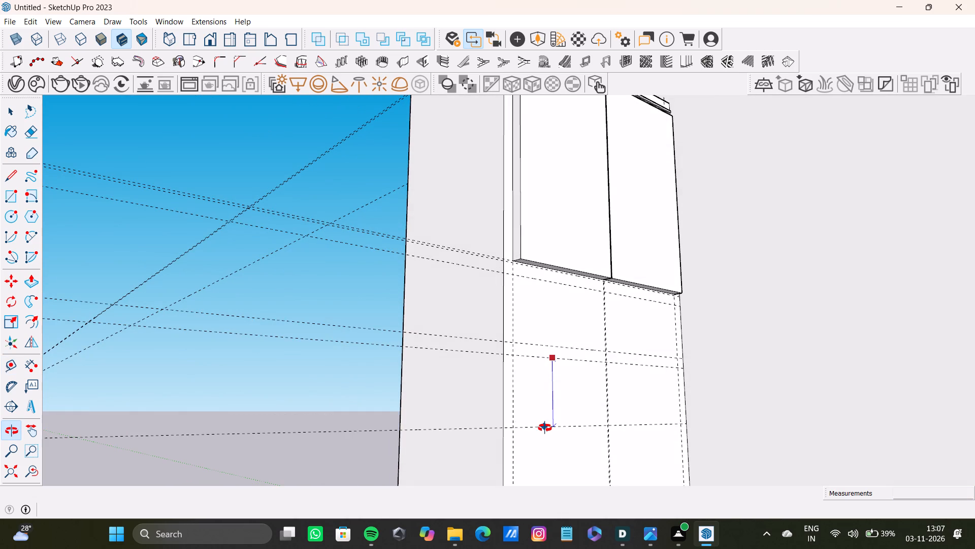
pyautogui.moveTo(545, 428); pyautogui.dragTo(534, 385, button='middle')
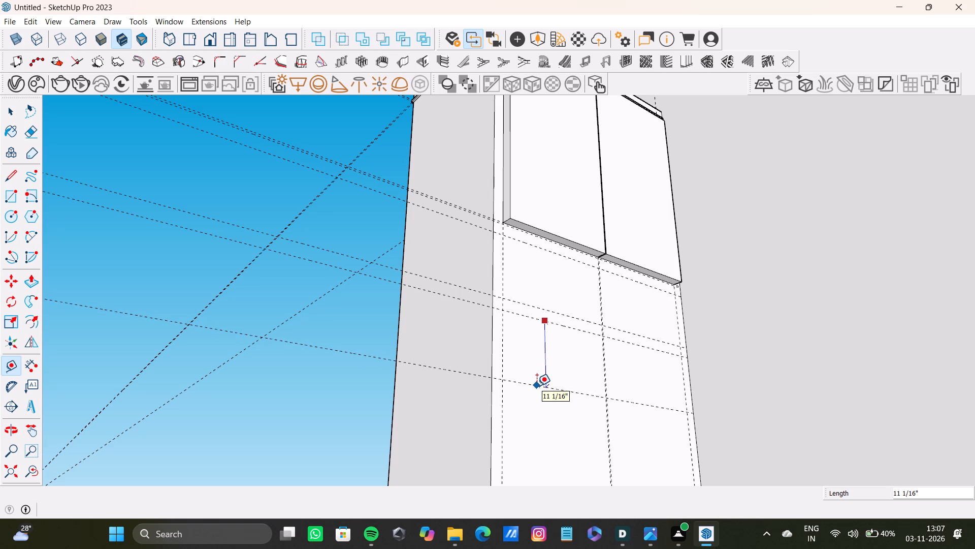
pyautogui.click(537, 387)
# Place another horizontal guide on the column's side face, 2" below the lowest horizontal guide.
pyautogui.click(537, 387)
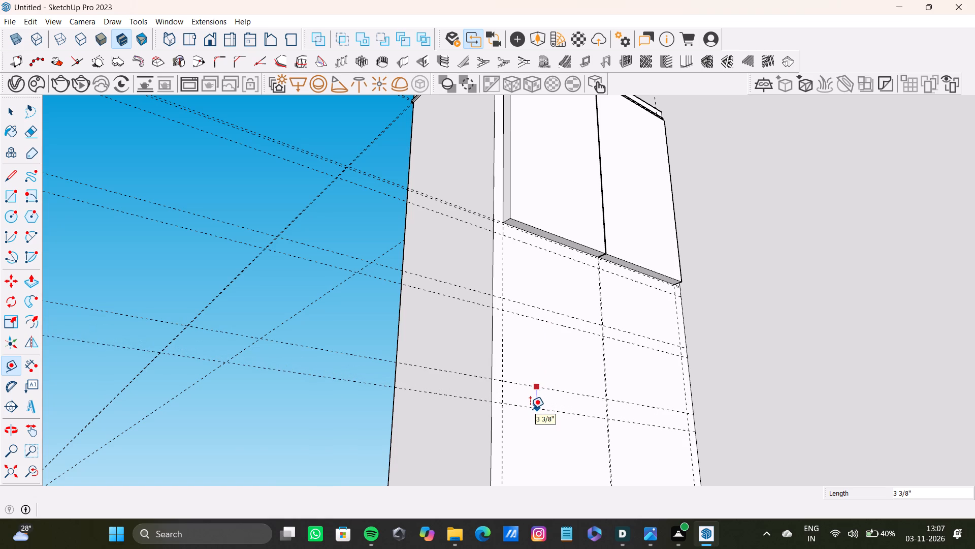
pyautogui.press('2')
pyautogui.hotkey('shift', '"')
pyautogui.press('Return')
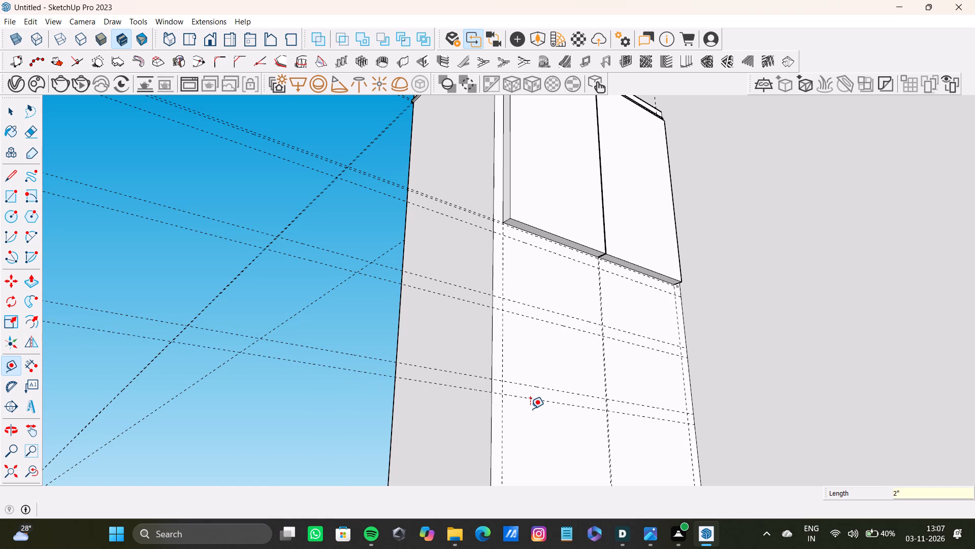
# Draw a rectangle about 3' 9 1/16" by 11 1/16" between the guides on the column's side face, just below the raised panels.
pyautogui.scroll(-4, 506, 382)
pyautogui.moveTo(508, 377); pyautogui.dragTo(577, 362, button='middle')
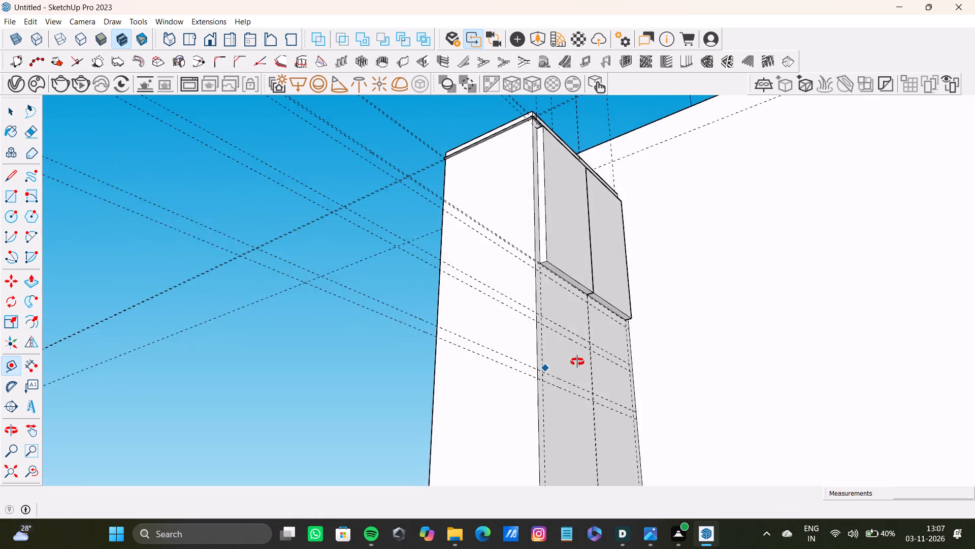
pyautogui.moveTo(577, 362); pyautogui.dragTo(380, 399, button='middle')
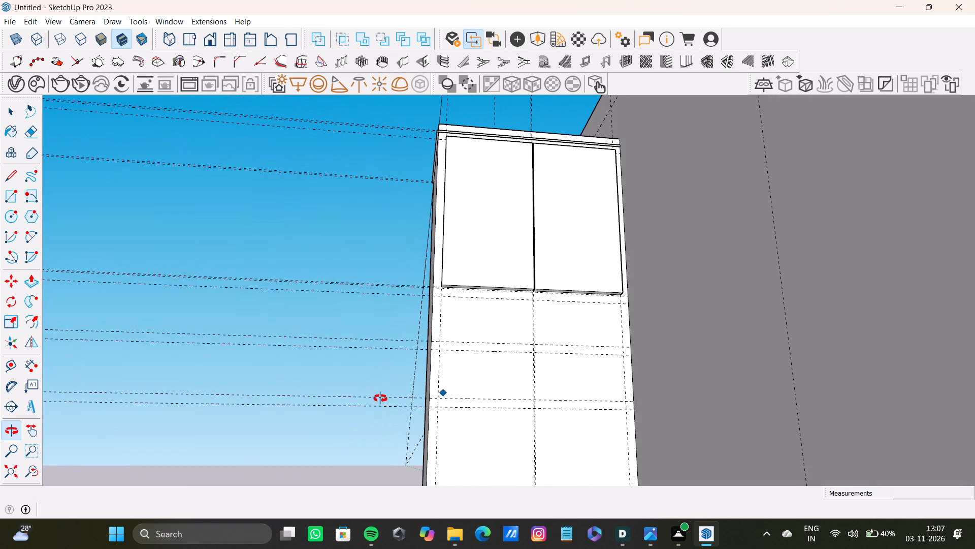
pyautogui.moveTo(380, 399); pyautogui.dragTo(380, 398, button='middle')
pyautogui.press('r')
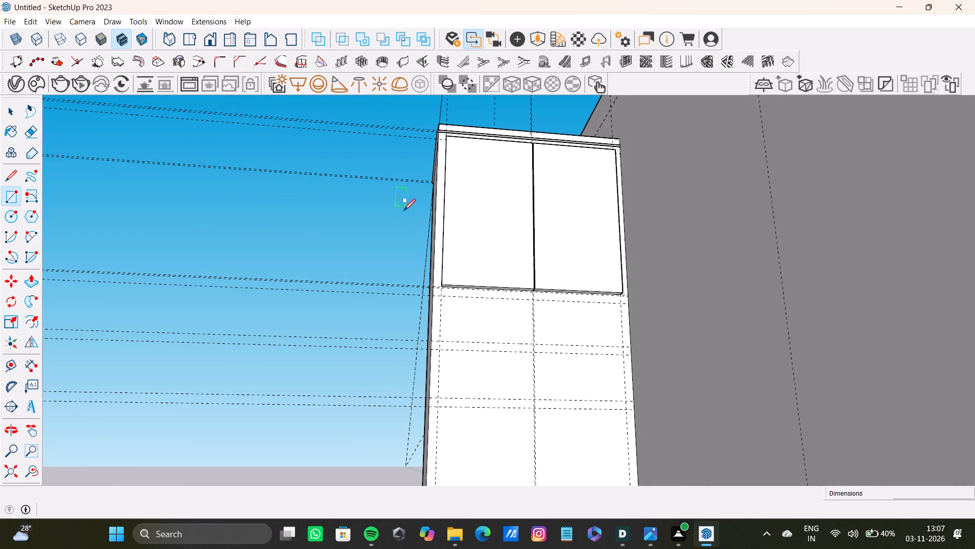
pyautogui.scroll(7, 445, 299)
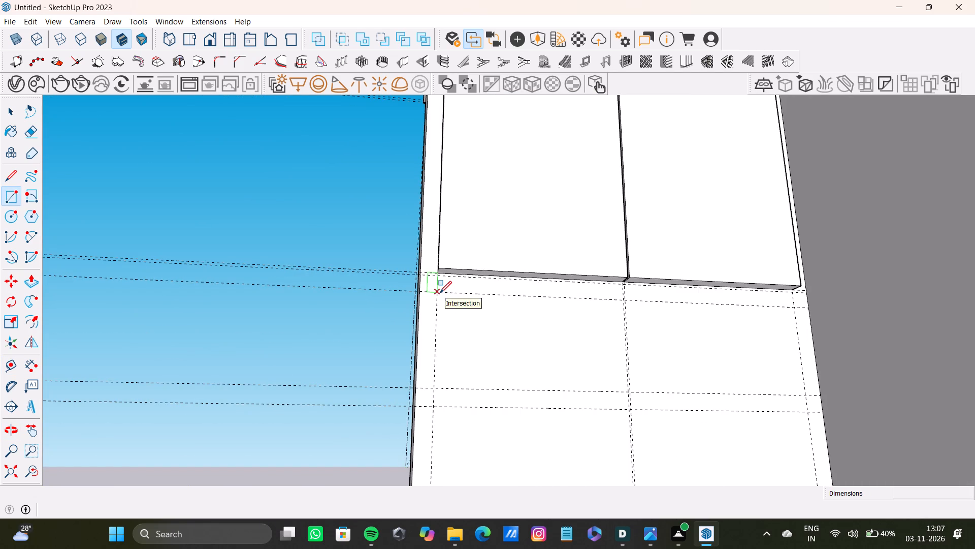
pyautogui.click(438, 293)
pyautogui.click(805, 394)
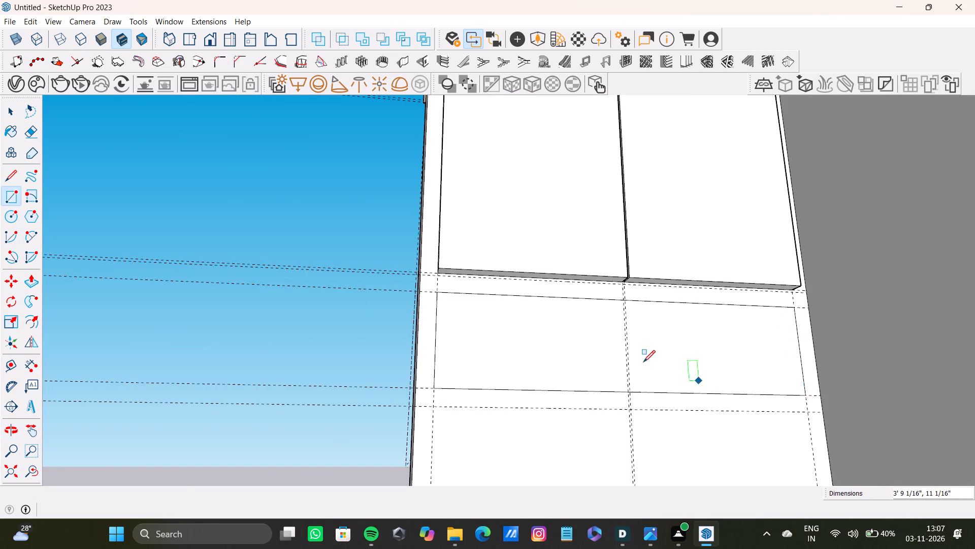
# Draw a second rectangle on the column's side face, filling the guide bay directly below the first rectangle.
pyautogui.scroll(-8, 641, 361)
pyautogui.moveTo(613, 362); pyautogui.dragTo(620, 416, button='middle')
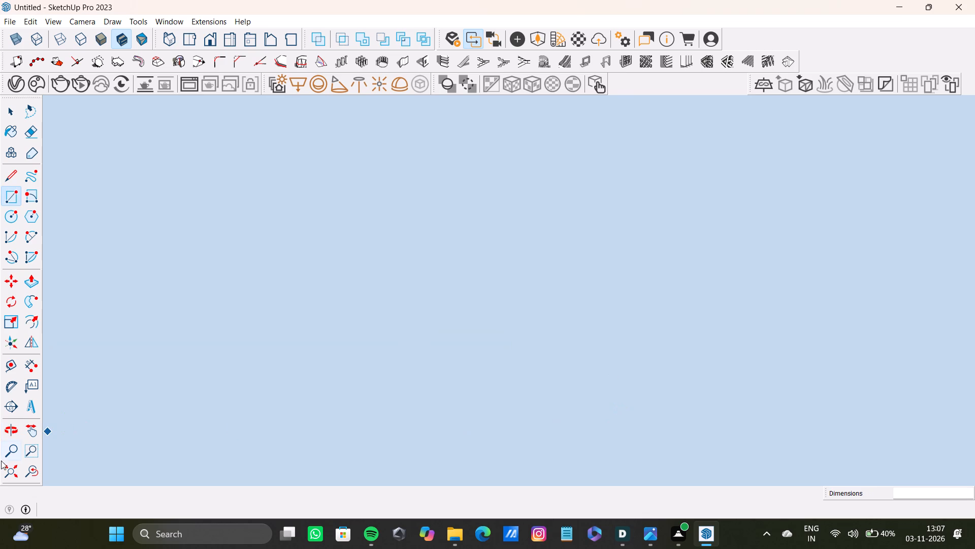
pyautogui.click(3, 462)
pyautogui.moveTo(8, 394); pyautogui.dragTo(364, 415, button='middle')
pyautogui.moveTo(89, 373); pyautogui.dragTo(243, 380, button='middle')
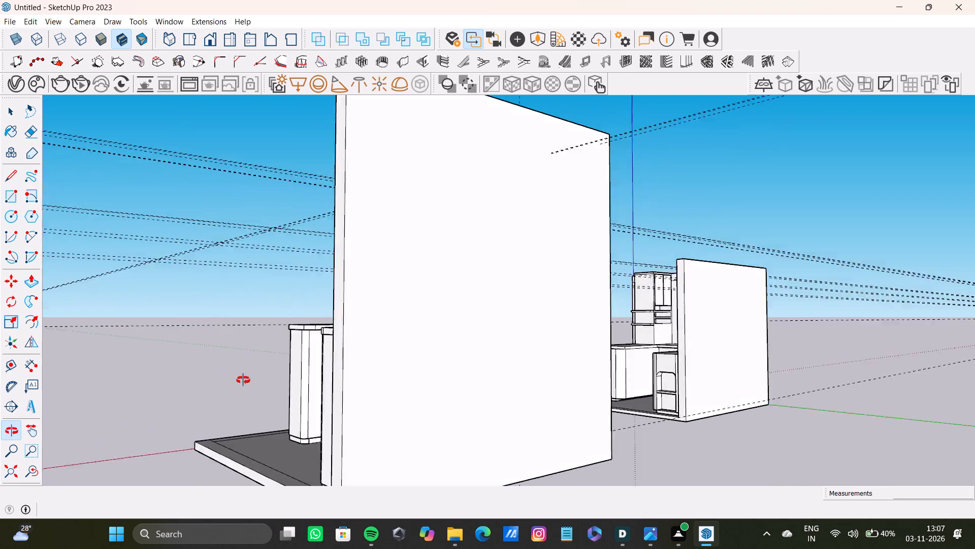
pyautogui.moveTo(243, 380); pyautogui.dragTo(368, 405, button='middle')
pyautogui.scroll(11, 426, 387)
pyautogui.moveTo(455, 220); pyautogui.dragTo(429, 224, button='middle')
pyautogui.scroll(5, 363, 211)
pyautogui.moveTo(415, 215); pyautogui.dragTo(381, 229, button='middle')
pyautogui.scroll(3, 381, 224)
pyautogui.click(391, 212)
pyautogui.moveTo(579, 269); pyautogui.dragTo(514, 271, button='middle')
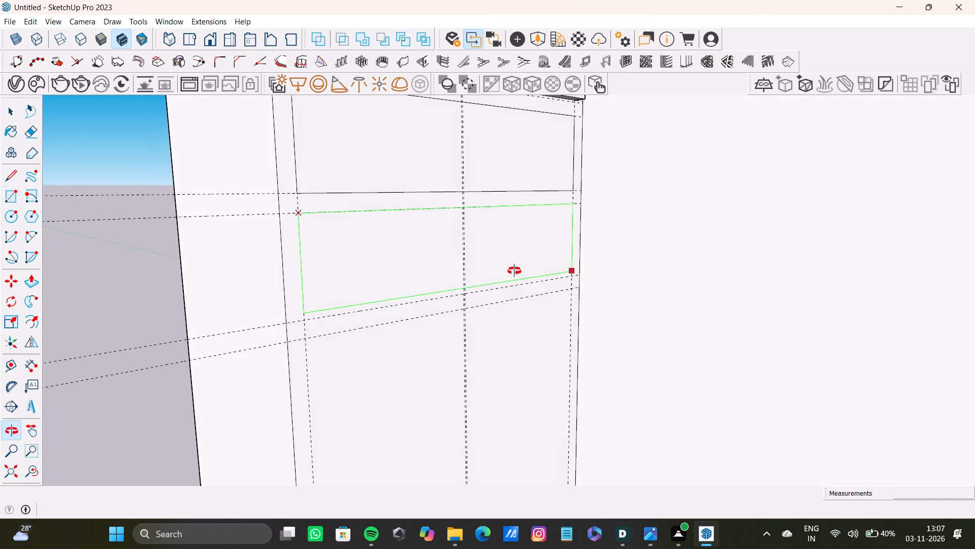
pyautogui.moveTo(514, 271); pyautogui.dragTo(512, 272, button='middle')
pyautogui.scroll(3, 541, 276)
pyautogui.click(579, 274)
# Examine the two stacked rectangles and the surrounding guides on the column's side face.
pyautogui.scroll(-12, 439, 270)
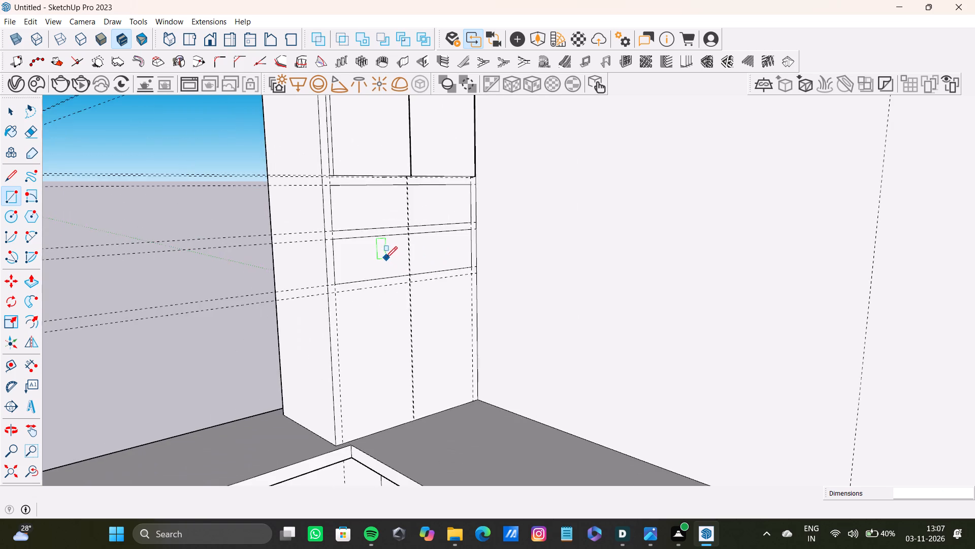
pyautogui.moveTo(375, 268); pyautogui.dragTo(454, 270, button='middle')
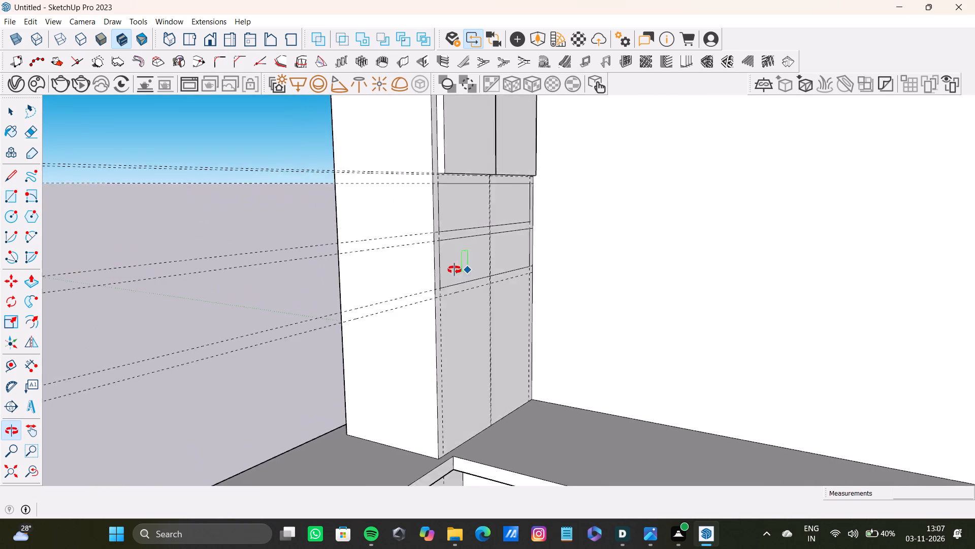
pyautogui.moveTo(454, 270); pyautogui.dragTo(459, 273, button='middle')
pyautogui.scroll(7, 396, 229)
pyautogui.scroll(-6, 447, 224)
pyautogui.moveTo(447, 221); pyautogui.dragTo(332, 221, button='middle')
pyautogui.scroll(9, 471, 294)
pyautogui.scroll(-5, 516, 328)
pyautogui.moveTo(516, 328); pyautogui.dragTo(500, 282, button='middle')
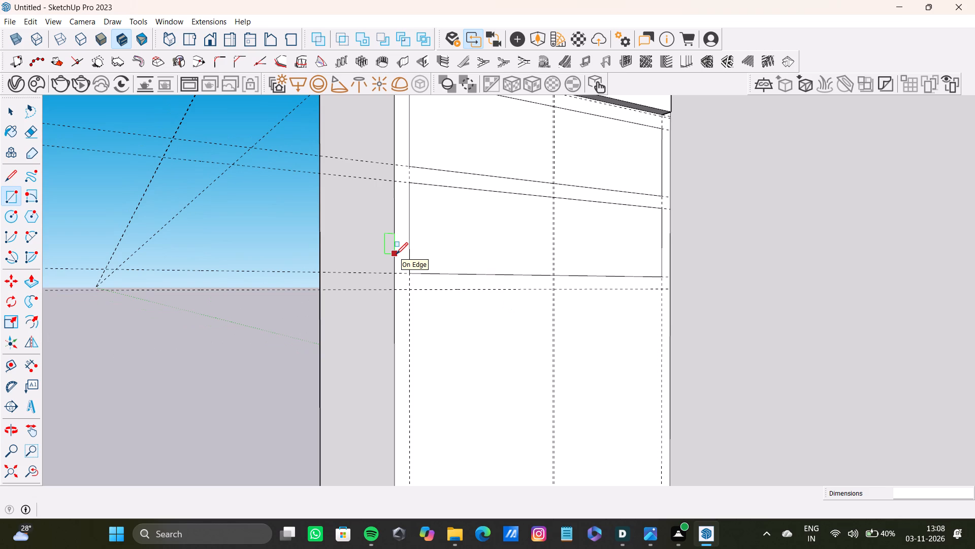
pyautogui.scroll(-2, 449, 222)
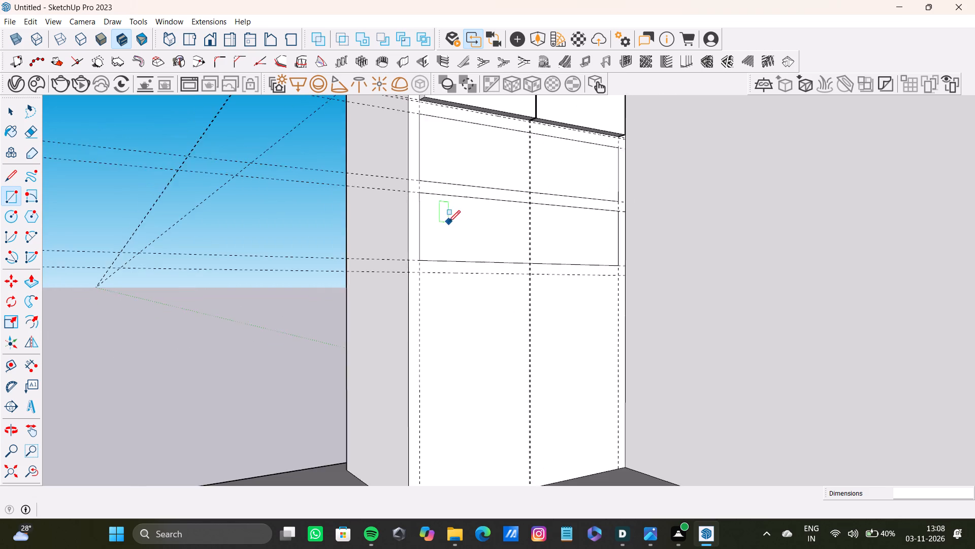
pyautogui.scroll(-9, 448, 222)
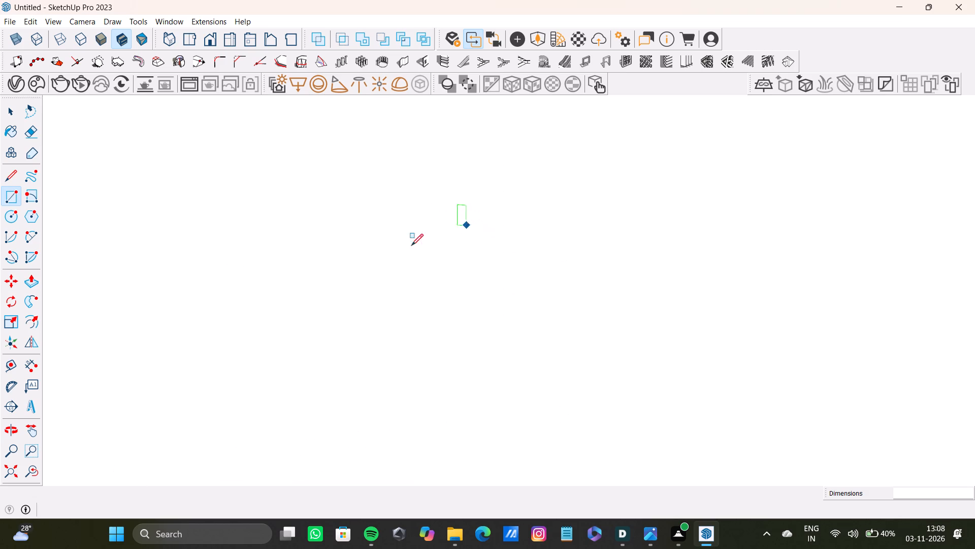
# Place a horizontal guide on the column's adjoining plain face, about 3' 6" below its top edge, meeting the guide beneath the raised panels.
pyautogui.click(10, 467)
pyautogui.moveTo(152, 407); pyautogui.dragTo(338, 427, button='middle')
pyautogui.keyDown('shift'); pyautogui.scroll(8, 497, 307); pyautogui.keyUp('shift')
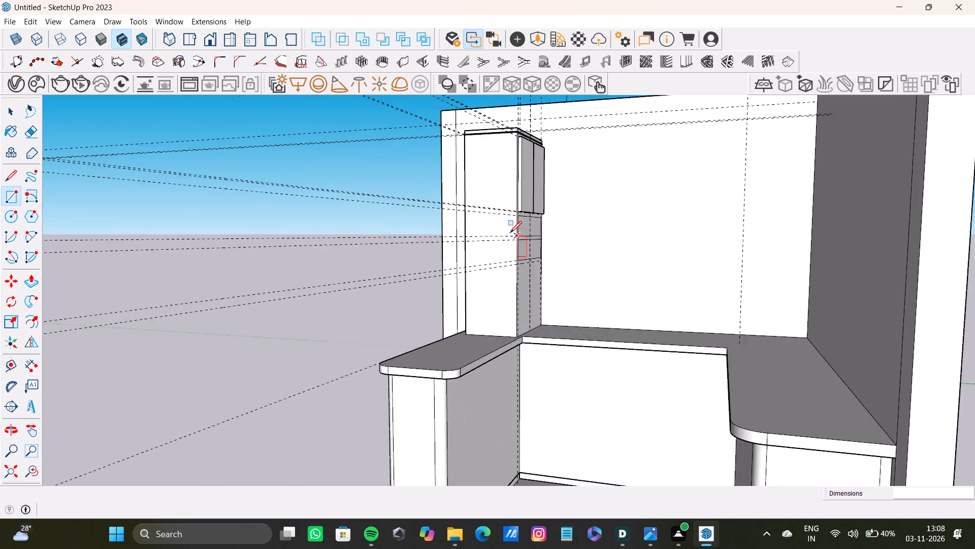
pyautogui.keyDown('shift'); pyautogui.scroll(6, 510, 233); pyautogui.keyUp('shift')
pyautogui.moveTo(541, 254); pyautogui.dragTo(503, 308, button='middle')
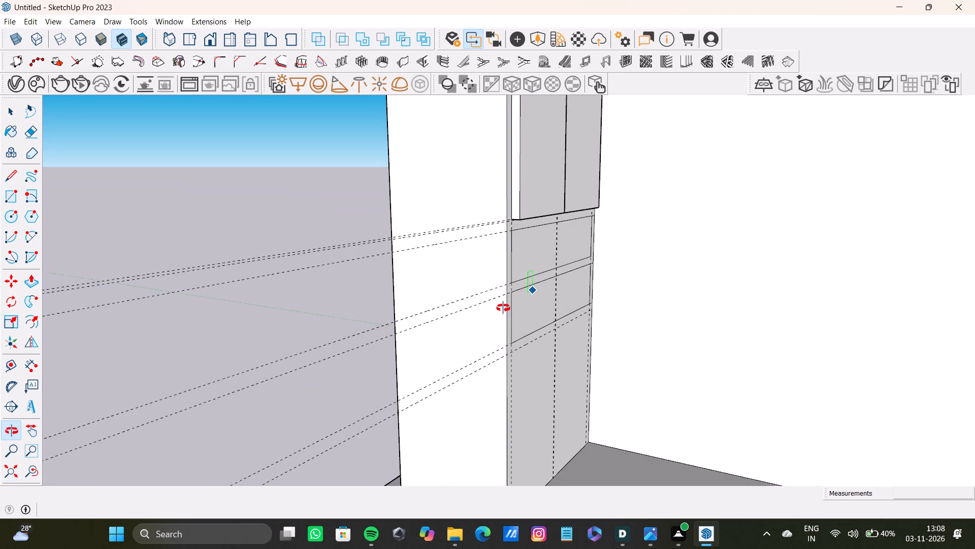
pyautogui.moveTo(503, 308); pyautogui.dragTo(503, 310, button='middle')
pyautogui.press('t')
pyautogui.scroll(-4, 469, 249)
pyautogui.moveTo(466, 247); pyautogui.dragTo(483, 339, button='middle')
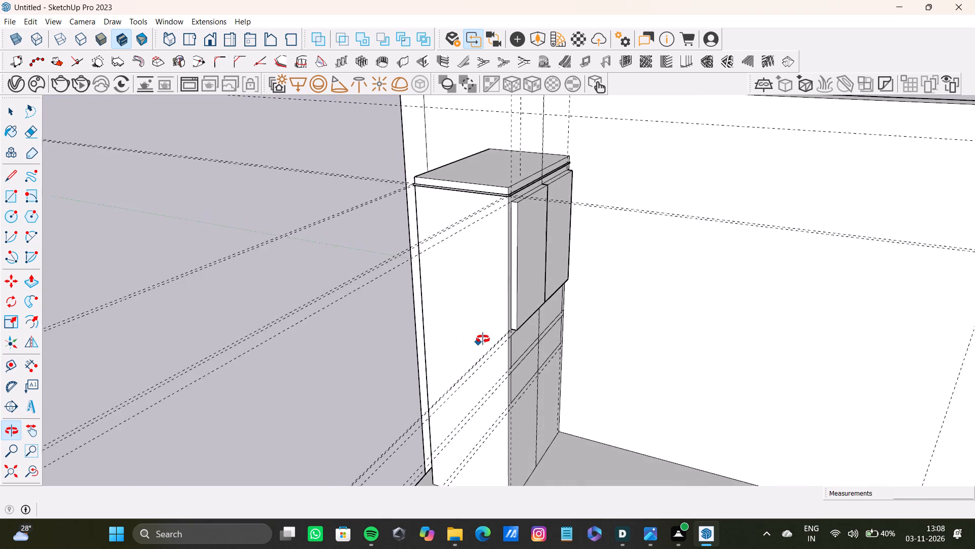
pyautogui.moveTo(483, 339); pyautogui.dragTo(499, 341, button='middle')
pyautogui.scroll(9, 444, 162)
pyautogui.click(566, 208)
pyautogui.scroll(-2, 582, 341)
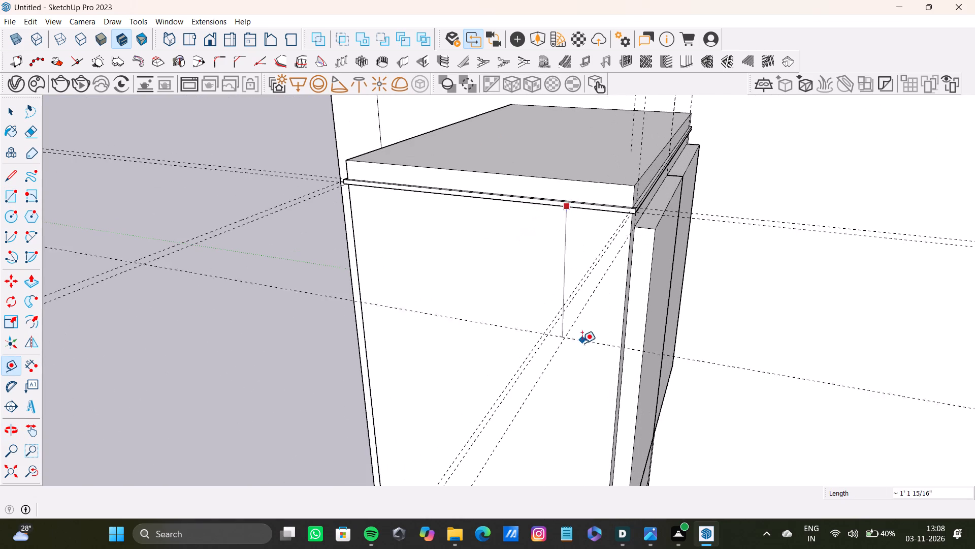
pyautogui.scroll(-2, 582, 343)
pyautogui.moveTo(582, 365); pyautogui.dragTo(515, 185, button='middle')
pyautogui.scroll(-1, 521, 309)
pyautogui.scroll(12, 552, 386)
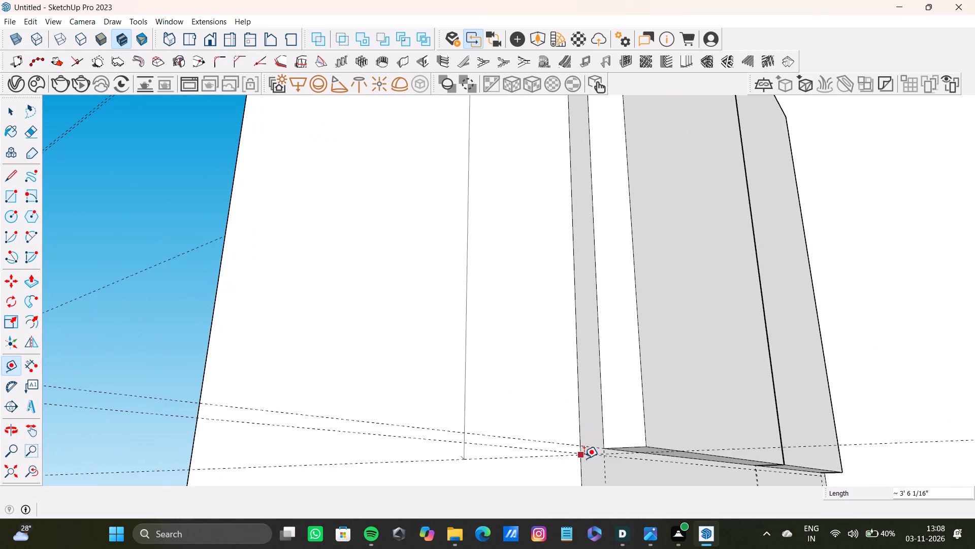
pyautogui.scroll(3, 584, 459)
pyautogui.click(581, 452)
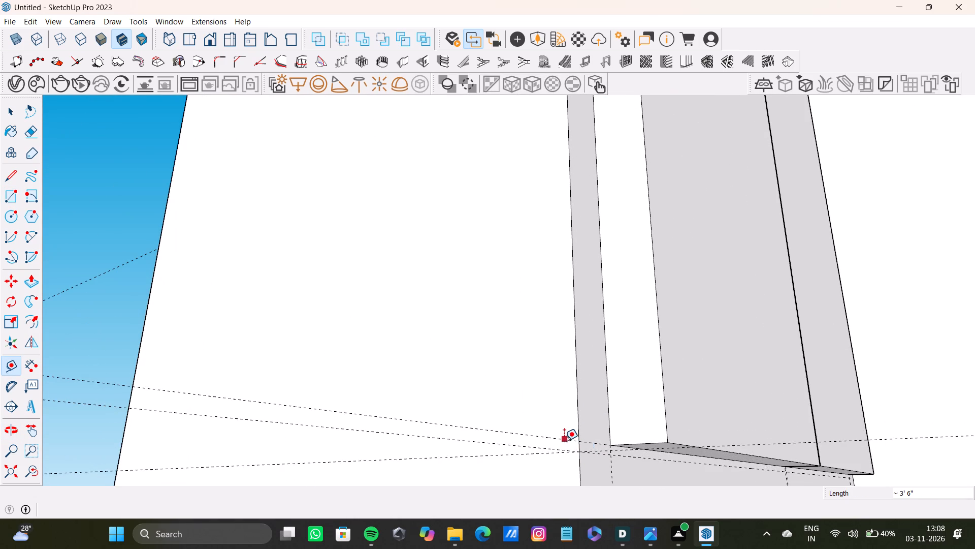
# Place a horizontal guide on the column's plain face, about 2" below the previous one, level with the first rectangle's top edge.
pyautogui.scroll(-4, 564, 441)
pyautogui.moveTo(559, 440); pyautogui.dragTo(546, 380, button='middle')
pyautogui.scroll(6, 547, 379)
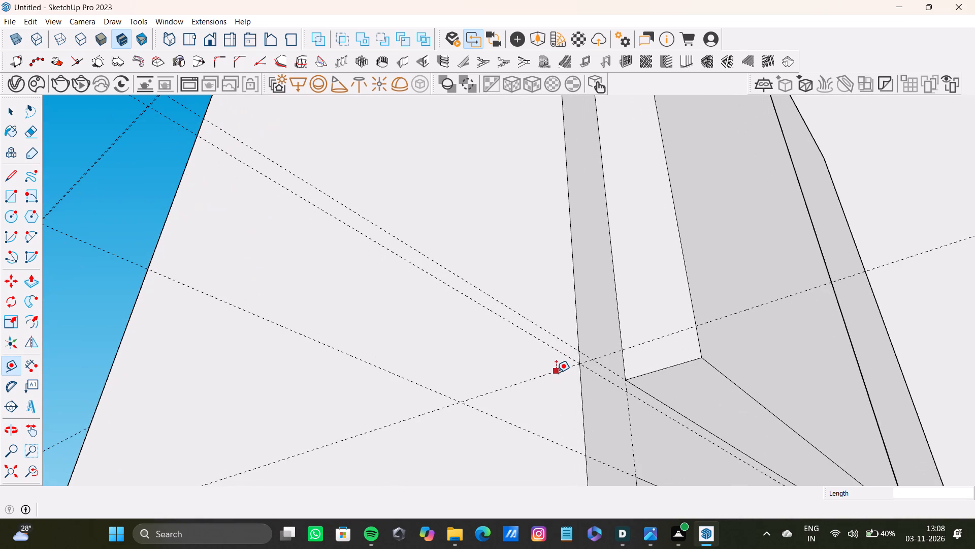
pyautogui.click(556, 373)
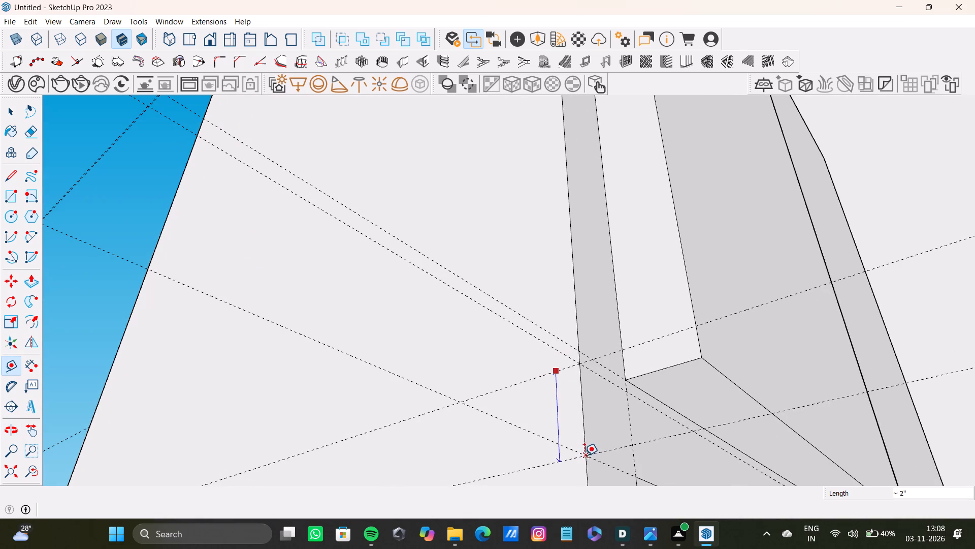
pyautogui.click(584, 455)
# Place a horizontal guide on the plain face, about 2' 5/16" below the 2" offset guide, level with the second rectangle's bottom edge.
pyautogui.scroll(-19, 485, 441)
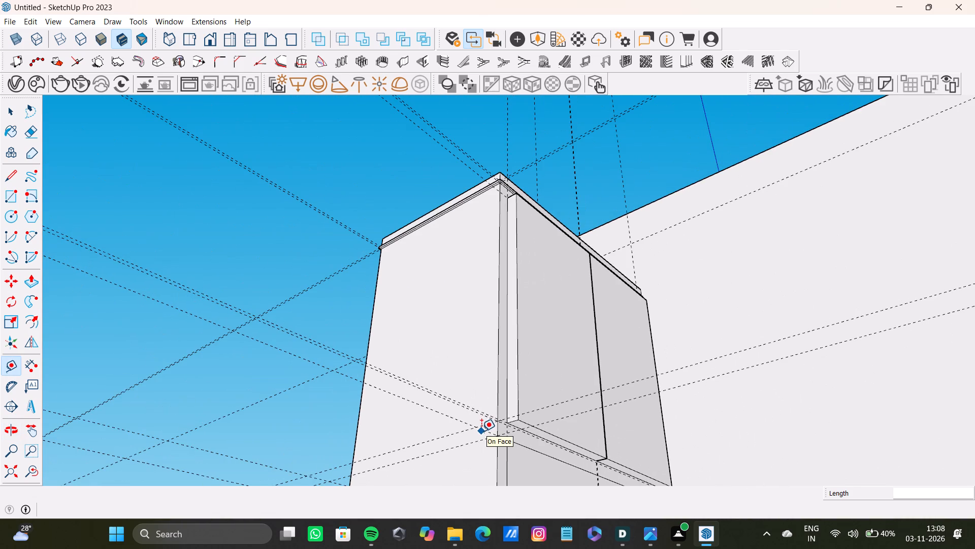
pyautogui.keyDown('shift'); pyautogui.moveTo(481, 431); pyautogui.dragTo(459, 206, button='middle'); pyautogui.keyUp('shift')
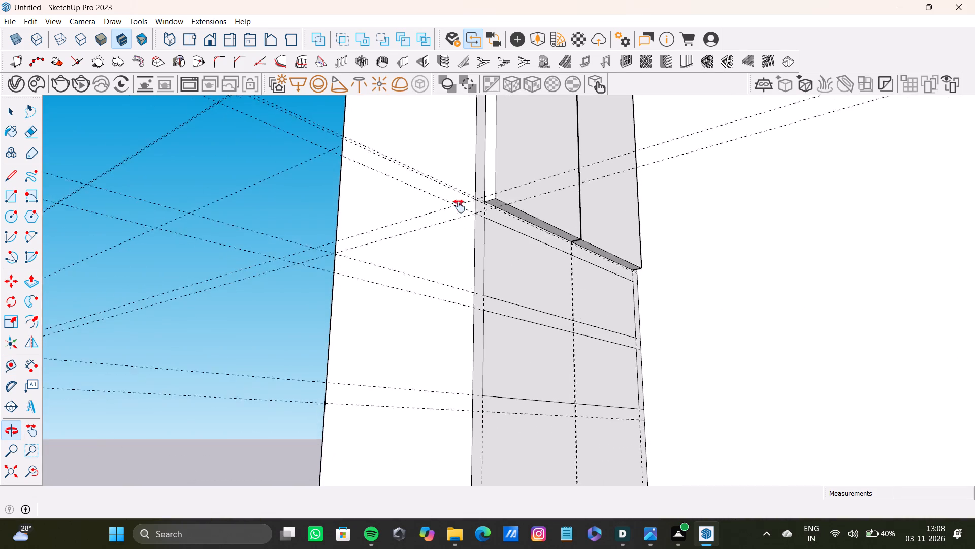
pyautogui.keyDown('shift'); pyautogui.moveTo(459, 206); pyautogui.dragTo(484, 212, button='middle'); pyautogui.keyUp('shift')
pyautogui.scroll(6, 463, 218)
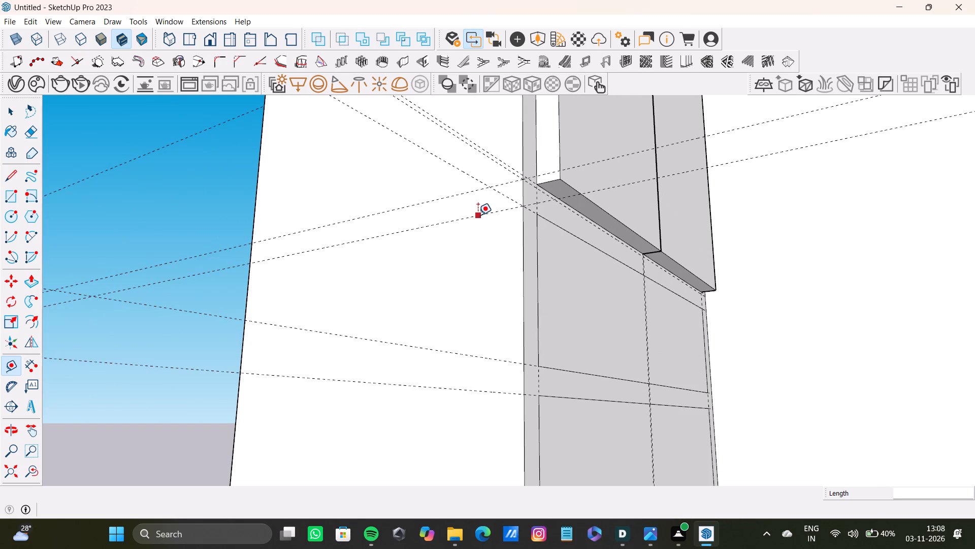
pyautogui.click(478, 215)
pyautogui.scroll(6, 517, 367)
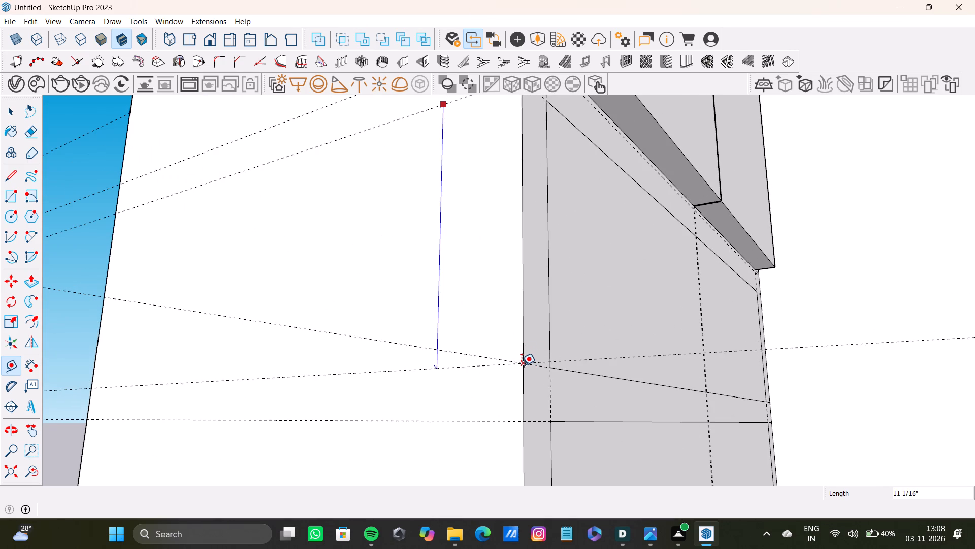
pyautogui.scroll(-13, 522, 365)
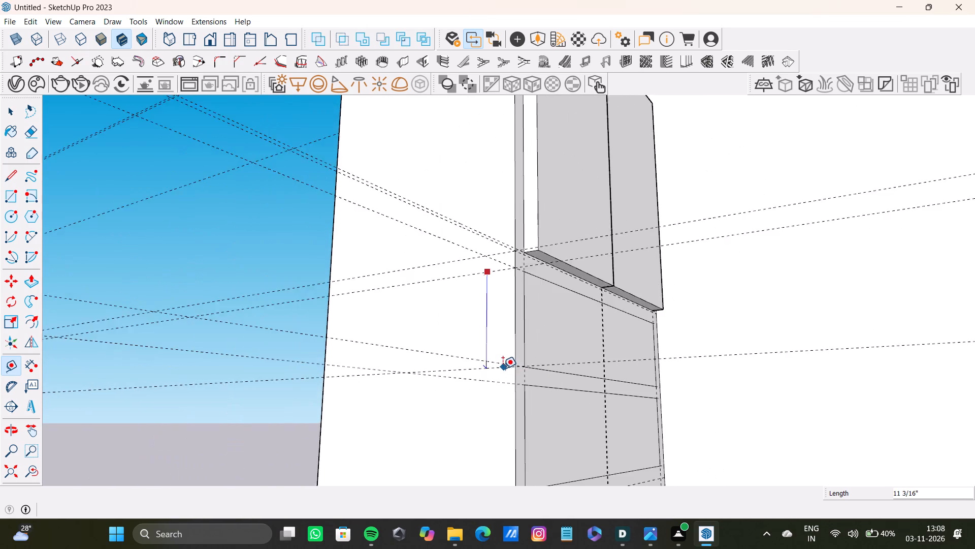
pyautogui.scroll(-2, 503, 369)
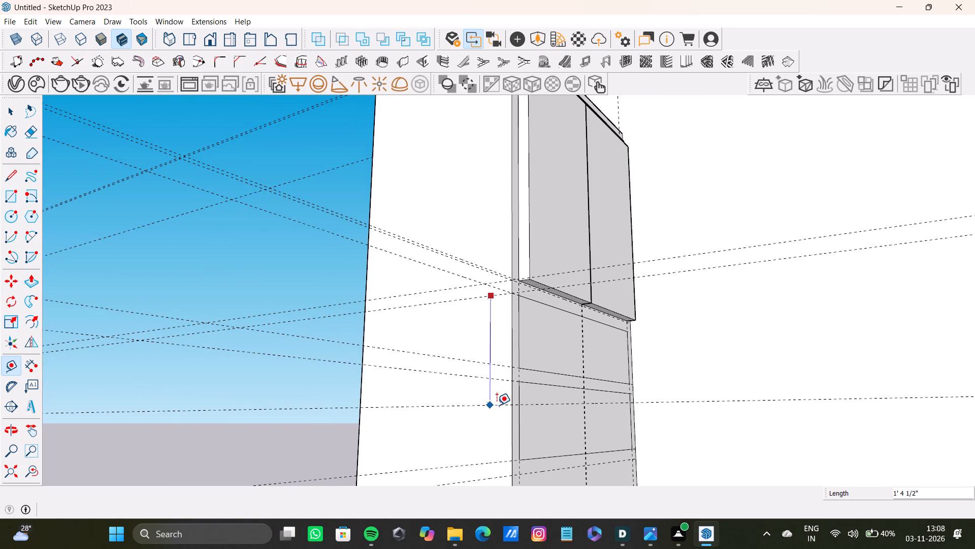
pyautogui.moveTo(497, 405); pyautogui.dragTo(480, 328, button='middle')
pyautogui.scroll(9, 475, 361)
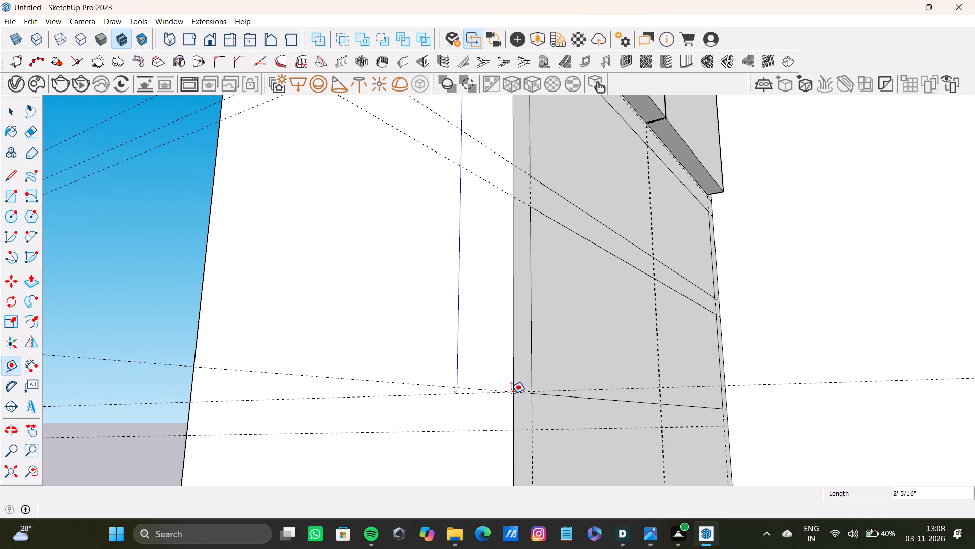
pyautogui.click(511, 394)
# Place a horizontal guide on the column's plain face, 2" below the previous one, meeting the lowest guide on the panelled side.
pyautogui.scroll(9, 466, 392)
pyautogui.moveTo(522, 387); pyautogui.dragTo(562, 371, button='middle')
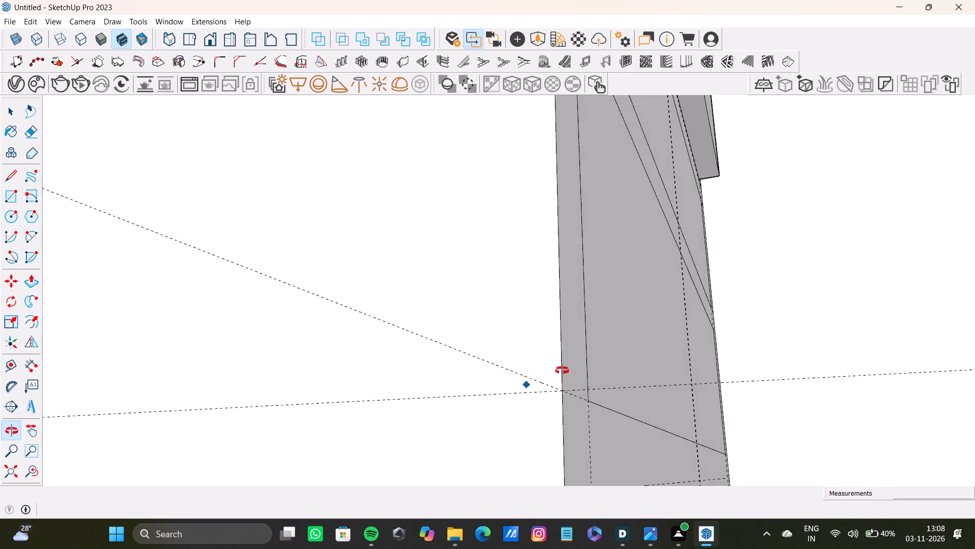
pyautogui.moveTo(562, 371); pyautogui.dragTo(544, 317, button='middle')
pyautogui.scroll(3, 441, 300)
pyautogui.click(508, 318)
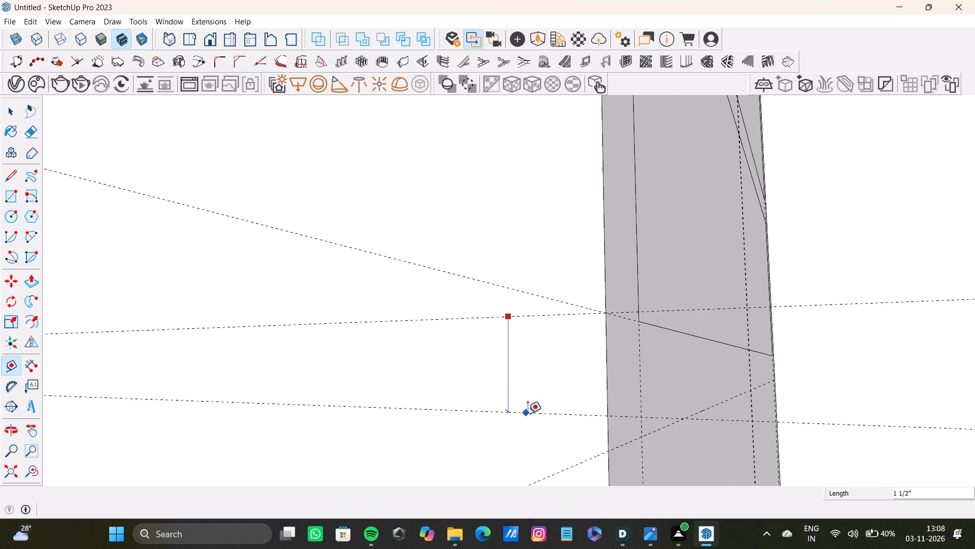
pyautogui.scroll(-2, 531, 413)
pyautogui.keyDown('shift'); pyautogui.moveTo(543, 432); pyautogui.dragTo(536, 357, button='middle'); pyautogui.keyUp('shift')
pyautogui.scroll(2, 566, 354)
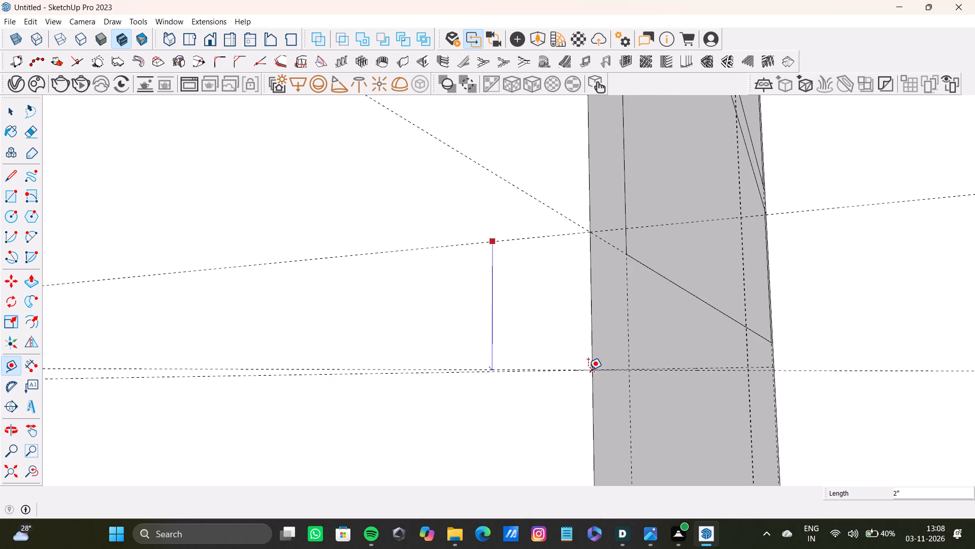
pyautogui.click(588, 370)
# Draw a rectangle about 2" by 2' 6 1/4" across the column's plain face between the upper pair of guides.
pyautogui.scroll(-5, 399, 363)
pyautogui.moveTo(397, 360); pyautogui.dragTo(469, 359, button='middle')
pyautogui.scroll(-5, 452, 362)
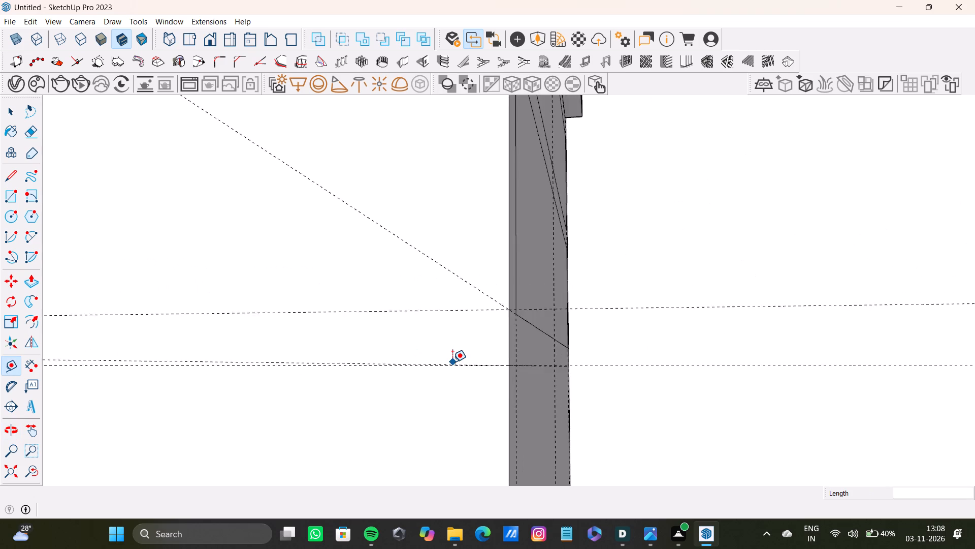
pyautogui.scroll(-20, 452, 362)
pyautogui.keyDown('shift'); pyautogui.moveTo(453, 350); pyautogui.dragTo(588, 409, button='middle'); pyautogui.keyUp('shift')
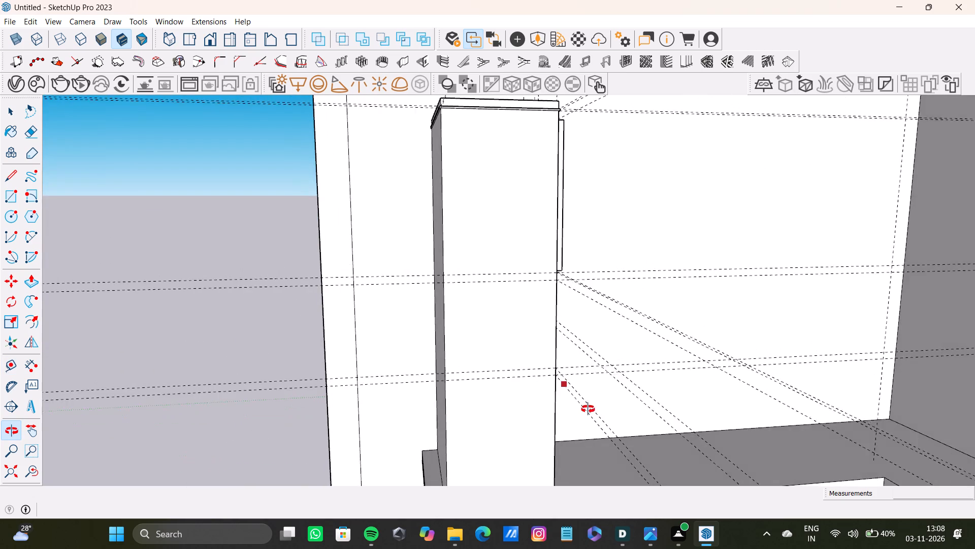
pyautogui.keyDown('shift'); pyautogui.moveTo(588, 409); pyautogui.dragTo(545, 437, button='middle'); pyautogui.keyUp('shift')
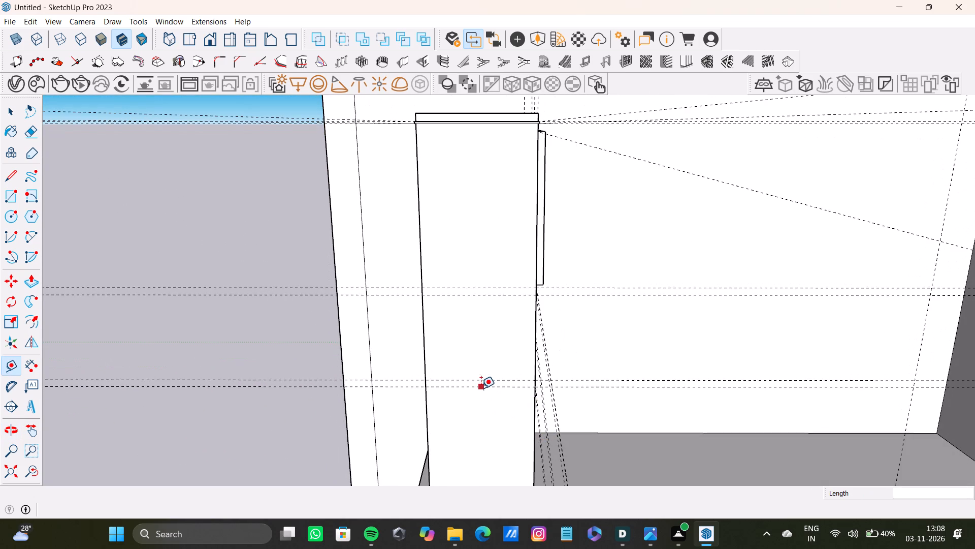
pyautogui.press('r')
pyautogui.scroll(12, 440, 293)
pyautogui.click(390, 277)
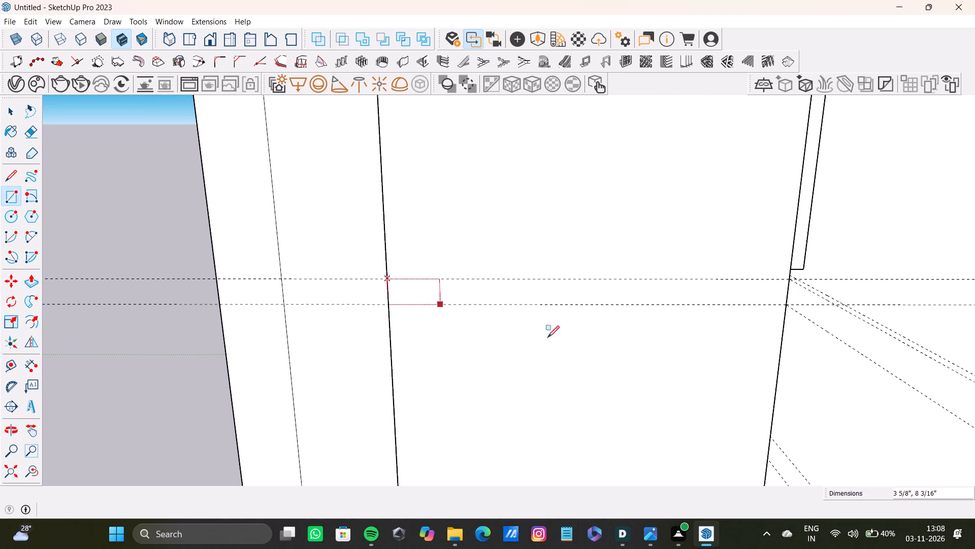
pyautogui.scroll(-2, 597, 339)
pyautogui.keyDown('shift'); pyautogui.moveTo(605, 331); pyautogui.dragTo(525, 328, button='middle'); pyautogui.keyUp('shift')
pyautogui.click(672, 307)
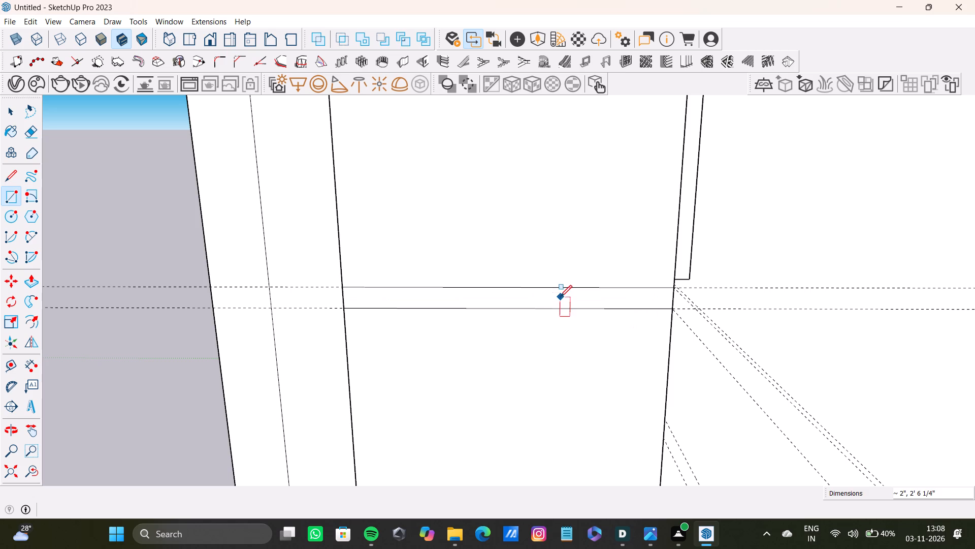
# Push/Pull the upper strip outward about 7 1/8" to form a shelf, and extend its front face a little further.
pyautogui.press('space')
pyautogui.click(560, 297)
pyautogui.press('p')
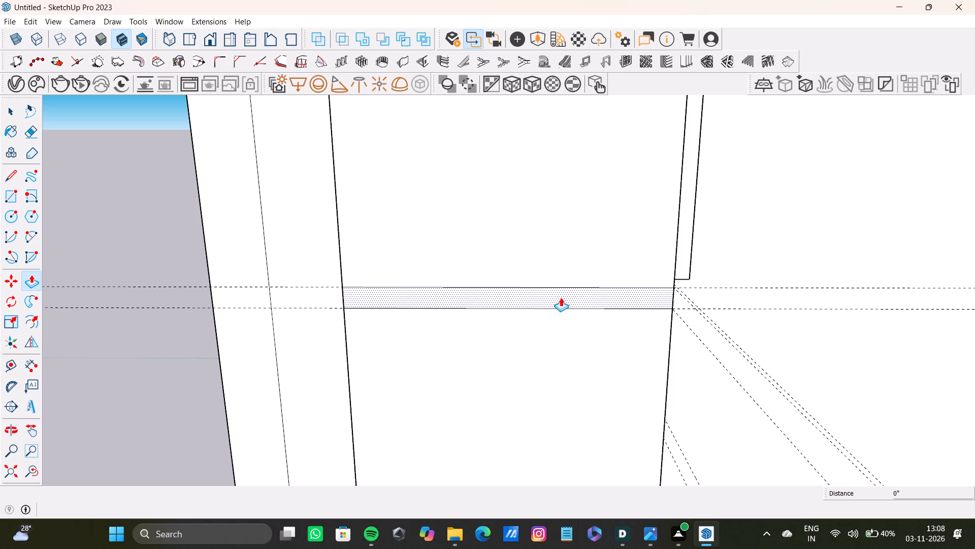
pyautogui.moveTo(564, 297); pyautogui.dragTo(545, 324)
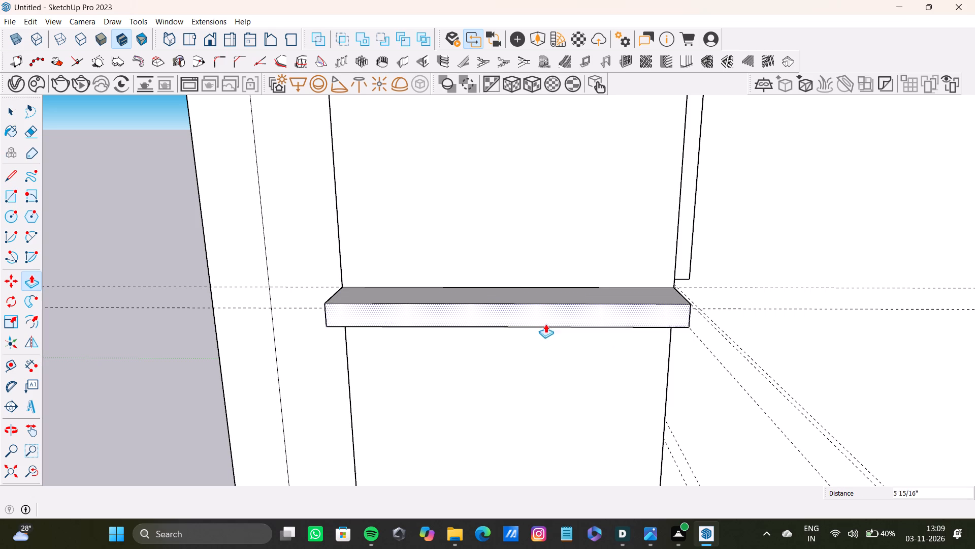
pyautogui.moveTo(545, 324); pyautogui.dragTo(545, 324)
pyautogui.scroll(-12, 572, 321)
pyautogui.moveTo(523, 337); pyautogui.dragTo(709, 330, button='middle')
pyautogui.scroll(5, 570, 315)
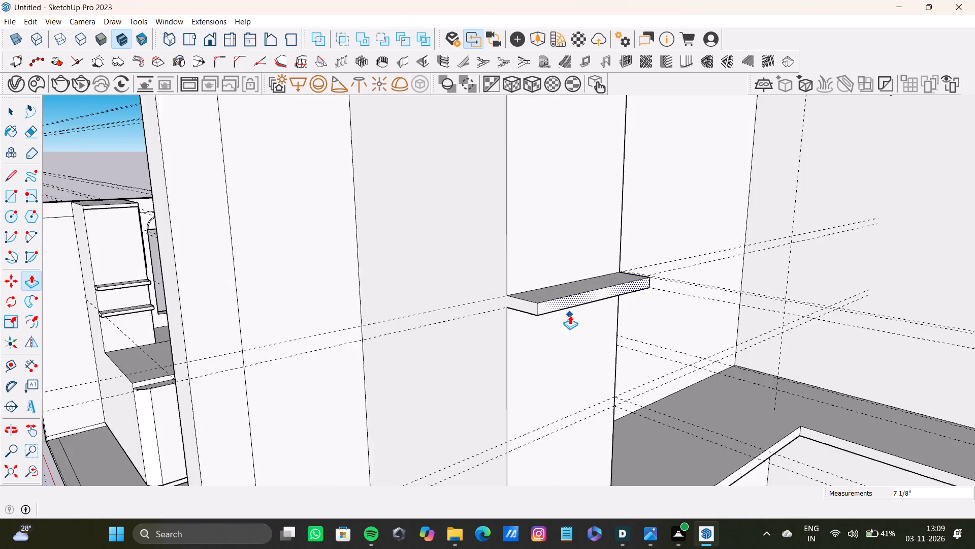
pyautogui.scroll(3, 570, 315)
pyautogui.moveTo(556, 300); pyautogui.dragTo(589, 319)
# Draw a short vertical line where the upper shelf's end meets the column, on the side away from the raised panels.
pyautogui.press('l')
pyautogui.scroll(2, 426, 293)
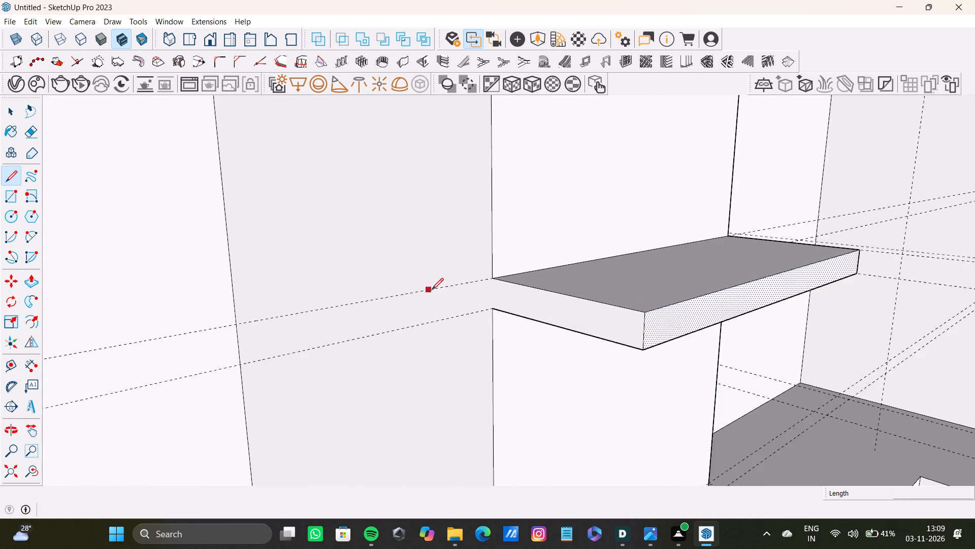
pyautogui.scroll(5, 432, 290)
pyautogui.click(499, 275)
pyautogui.click(499, 317)
# Push/Pull the upper shelf's front face outward about another 4 5/8".
pyautogui.scroll(-20, 548, 315)
pyautogui.moveTo(493, 334); pyautogui.dragTo(443, 229, button='middle')
pyautogui.scroll(8, 539, 292)
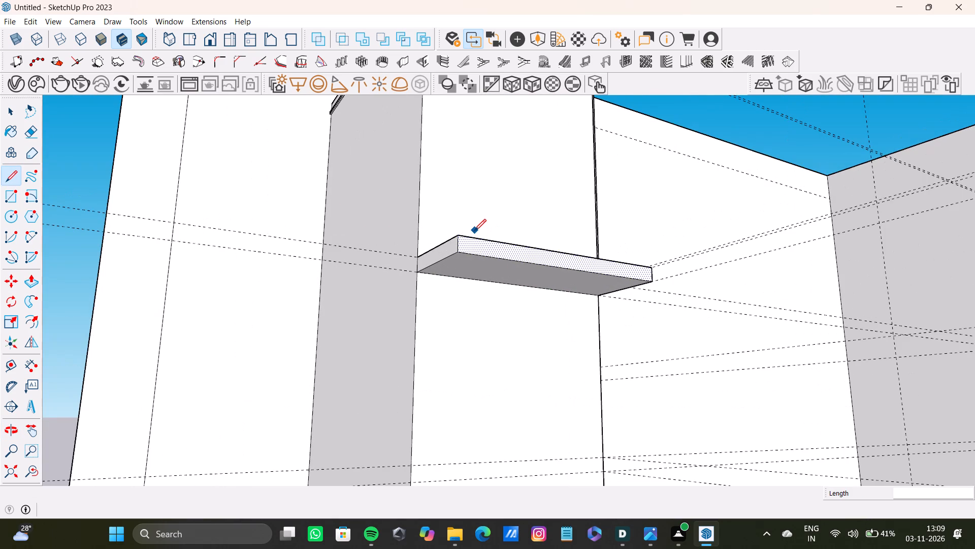
pyautogui.press('space')
pyautogui.write('p')
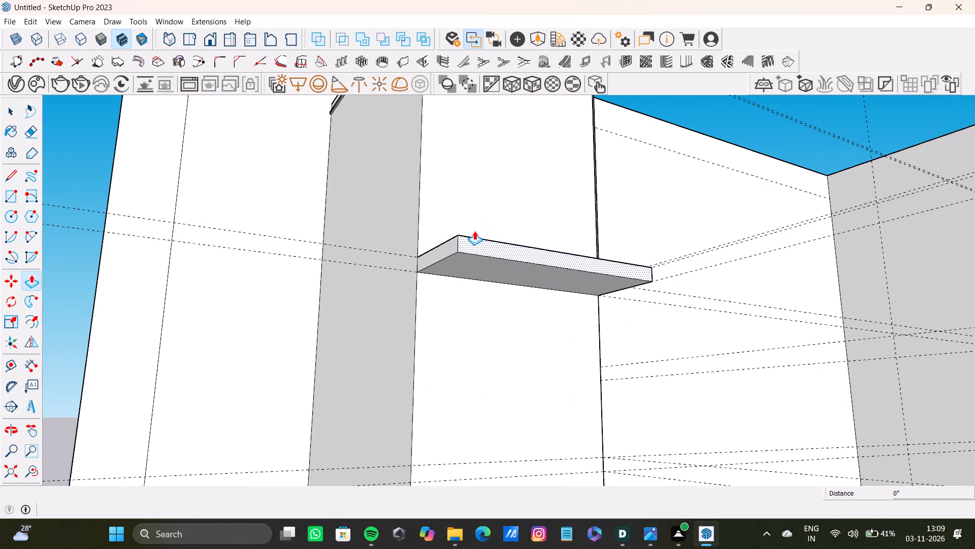
pyautogui.moveTo(472, 246); pyautogui.dragTo(495, 249)
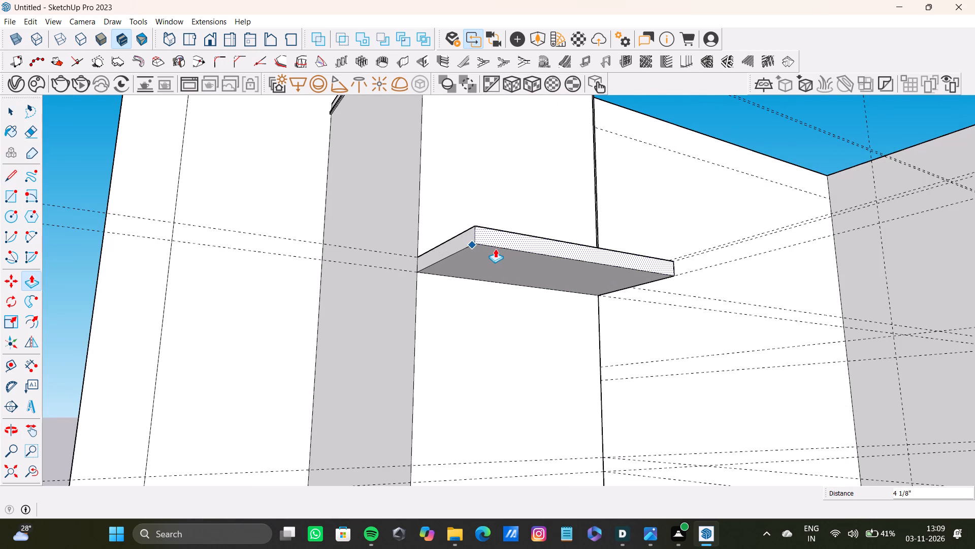
pyautogui.moveTo(495, 249); pyautogui.dragTo(497, 249)
# Draw a 2" by 2' 6 1/4" rectangle across the column's plain face between the lower pair of guides.
pyautogui.scroll(-8, 498, 254)
pyautogui.moveTo(496, 334); pyautogui.dragTo(559, 440, button='middle')
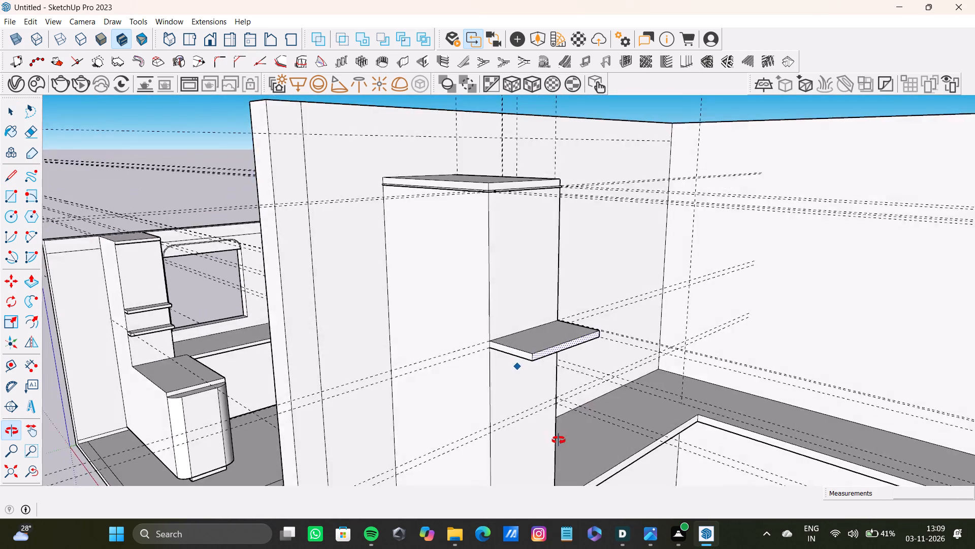
pyautogui.moveTo(559, 440); pyautogui.dragTo(498, 377, button='middle')
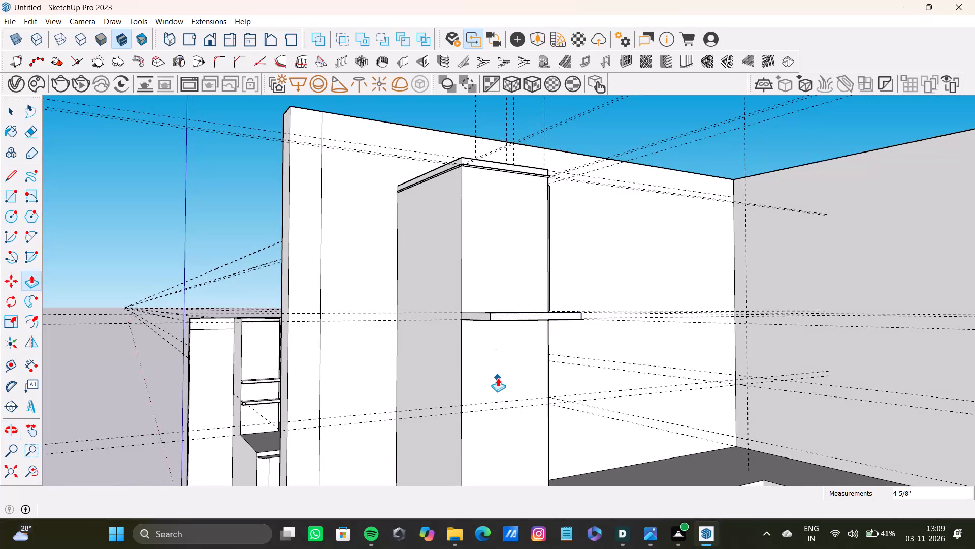
pyautogui.press('r')
pyautogui.scroll(11, 493, 399)
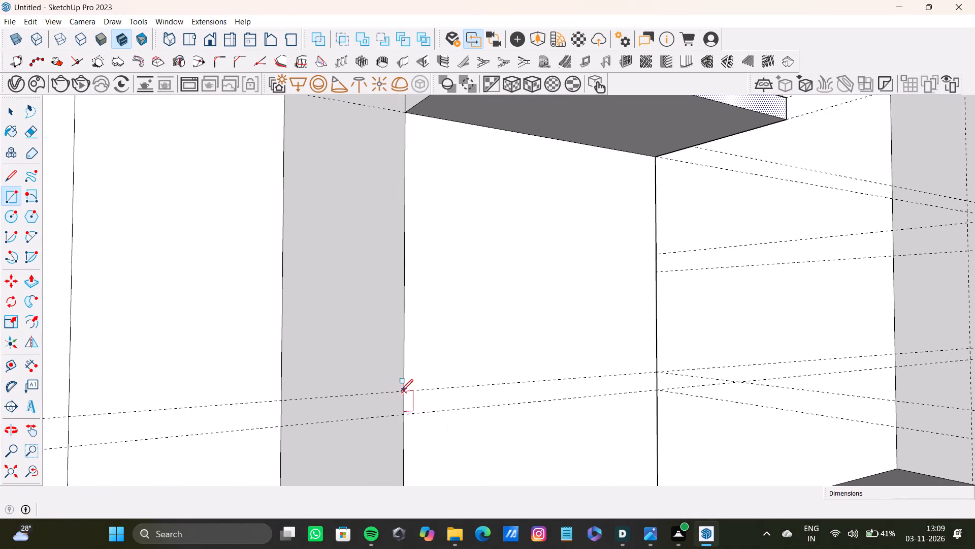
pyautogui.click(406, 392)
pyautogui.click(656, 391)
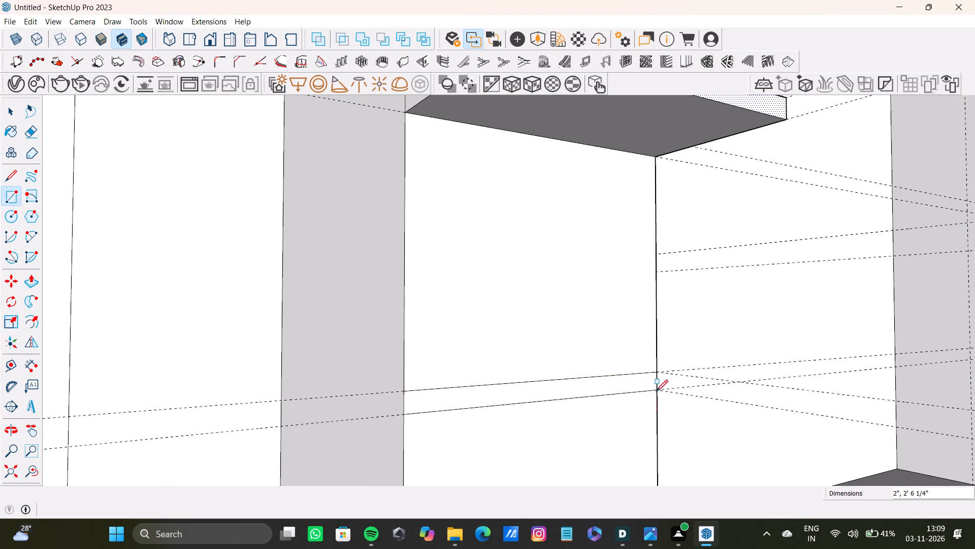
# Push/Pull the lower strip outward 1' 4 3/8" into a second shelf, matching the upper shelf's depth.
pyautogui.press('space')
pyautogui.write('p')
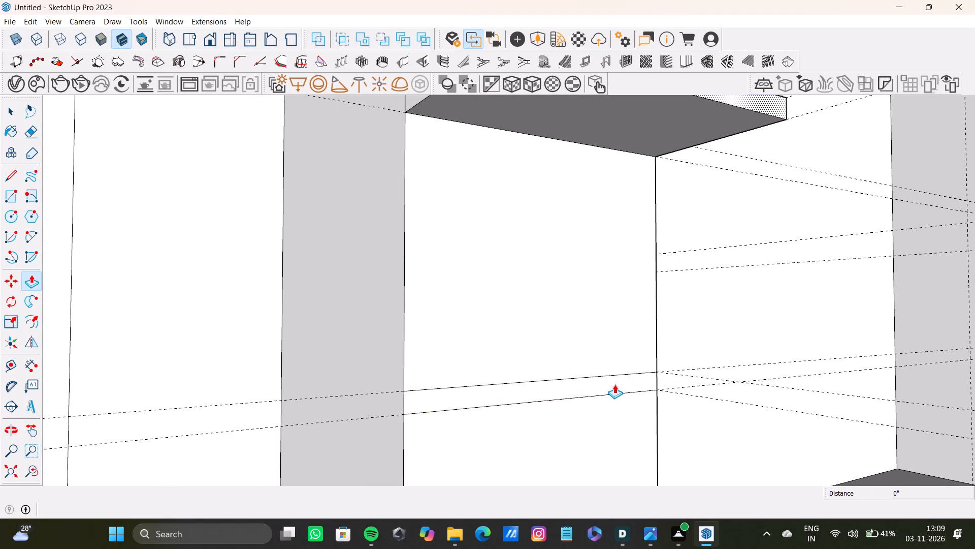
pyautogui.moveTo(604, 385); pyautogui.dragTo(634, 390)
pyautogui.scroll(-9, 460, 311)
pyautogui.keyDown('shift'); pyautogui.moveTo(458, 258); pyautogui.dragTo(480, 278, button='middle'); pyautogui.keyUp('shift')
pyautogui.keyDown('shift'); pyautogui.scroll(-3, 478, 266); pyautogui.keyUp('shift')
pyautogui.moveTo(477, 279); pyautogui.dragTo(509, 276, button='middle')
pyautogui.scroll(7, 506, 324)
pyautogui.press('space')
pyautogui.click(490, 324)
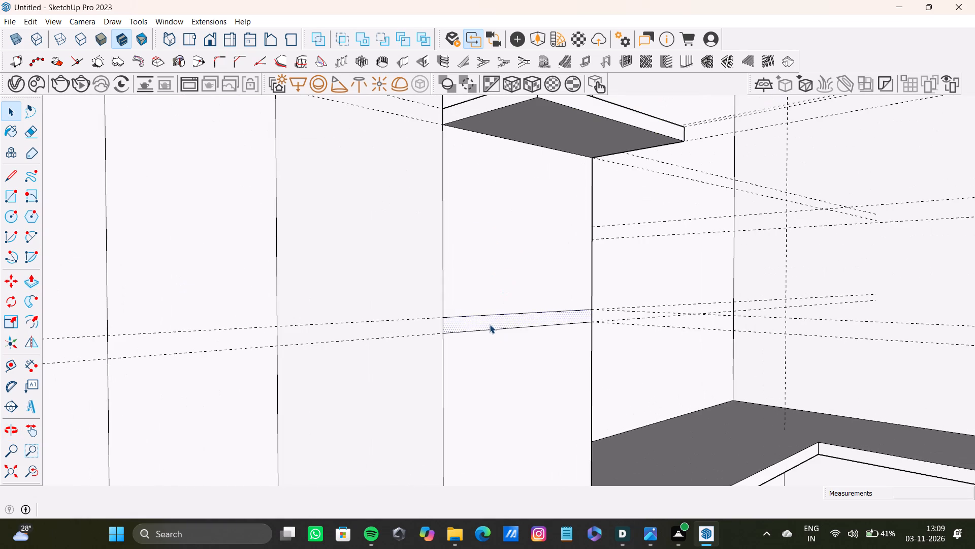
pyautogui.press('p')
pyautogui.moveTo(490, 324); pyautogui.dragTo(595, 115)
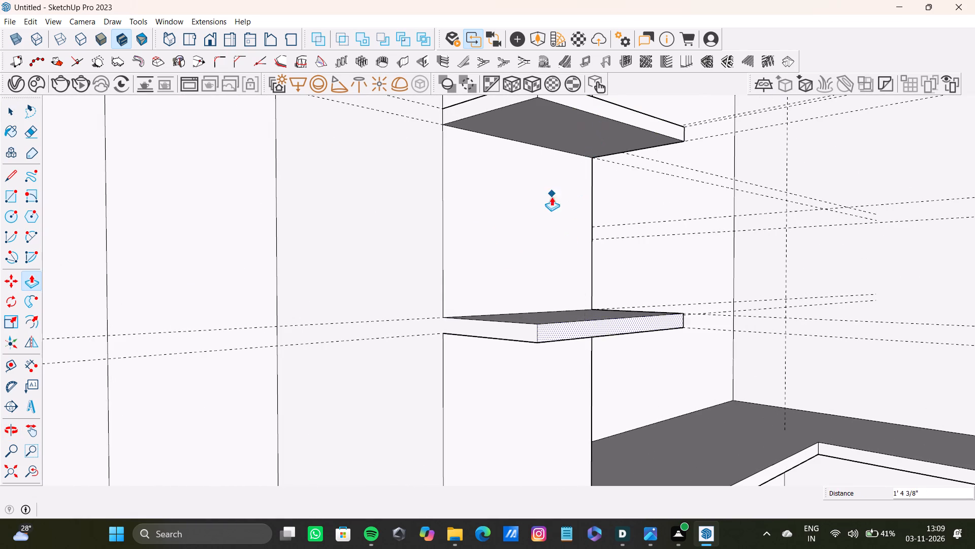
# Draw a short vertical line where the lower shelf's end meets the column, on the side away from the raised panels.
pyautogui.scroll(-3, 552, 202)
pyautogui.moveTo(557, 235); pyautogui.dragTo(665, 243, button='middle')
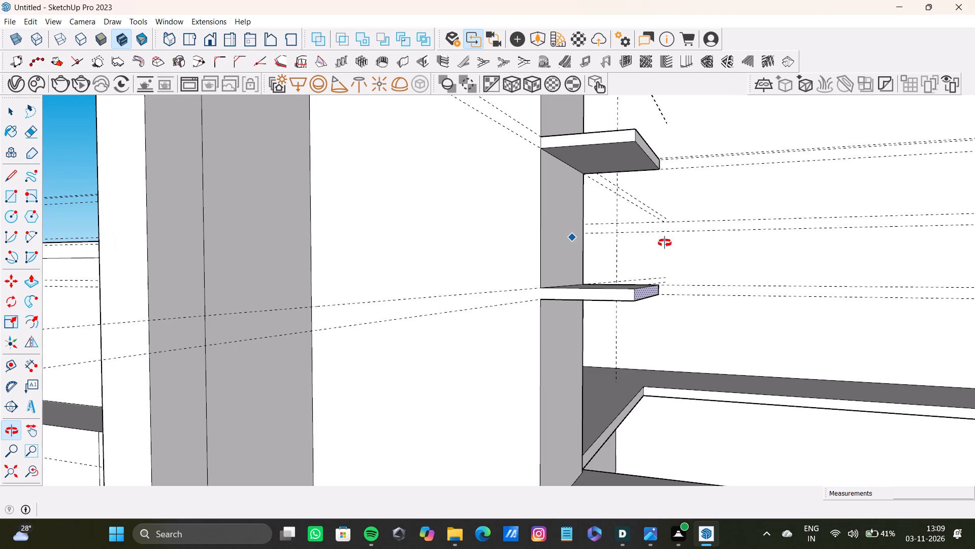
pyautogui.press('l')
pyautogui.scroll(13, 554, 306)
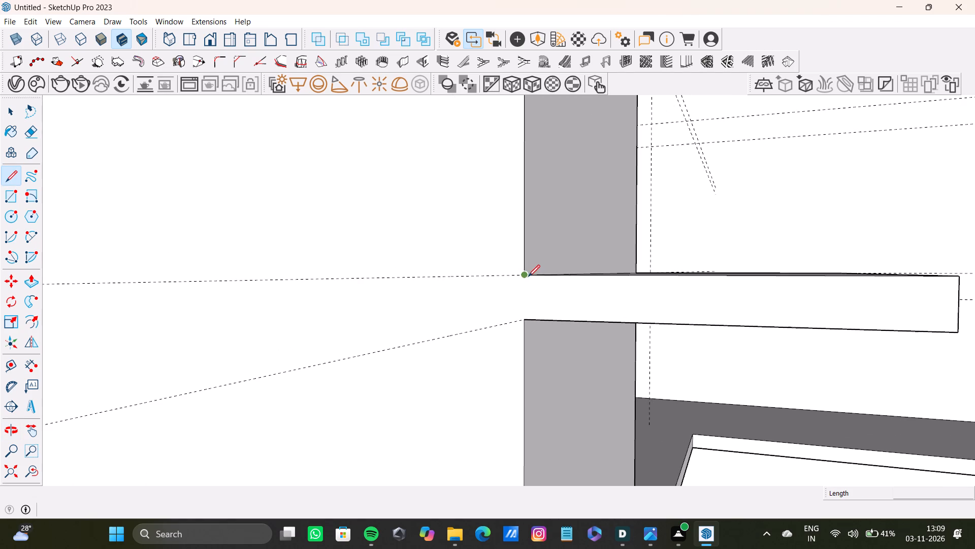
pyautogui.click(525, 276)
pyautogui.click(528, 320)
# Draw a short vertical line separating the upper shelf's end from the column's panelled side face.
pyautogui.scroll(-11, 529, 320)
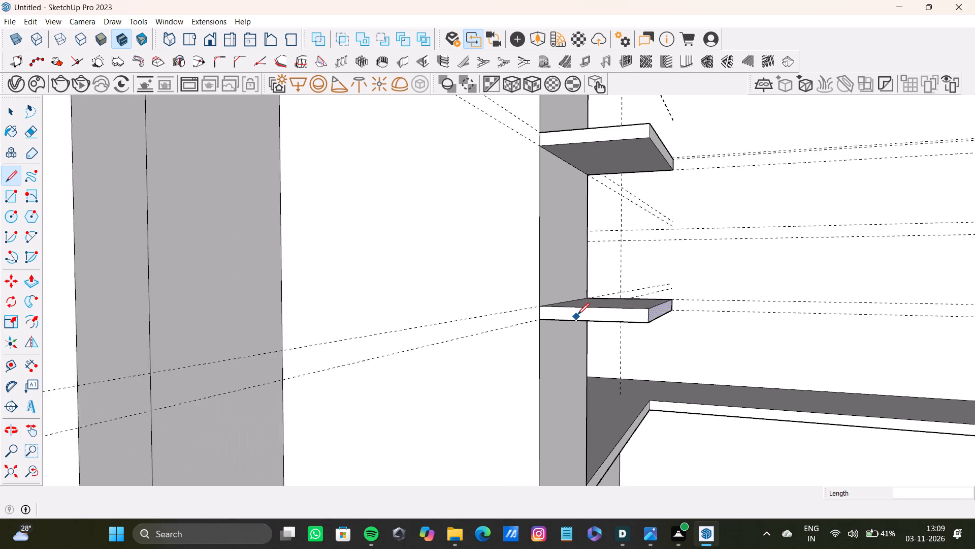
pyautogui.scroll(-5, 577, 315)
pyautogui.moveTo(608, 294); pyautogui.dragTo(301, 323, button='middle')
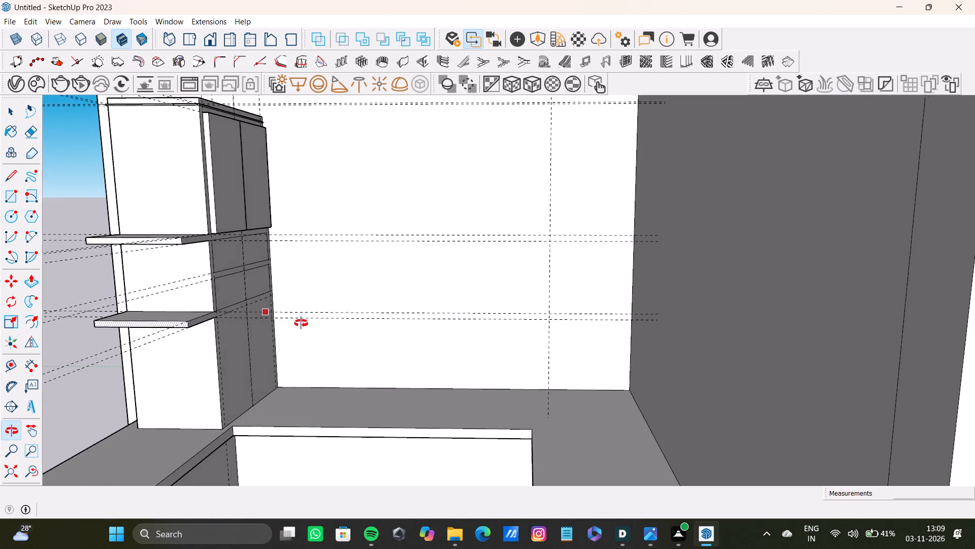
pyautogui.moveTo(301, 323); pyautogui.dragTo(294, 326, button='middle')
pyautogui.scroll(20, 172, 262)
pyautogui.scroll(2, 172, 262)
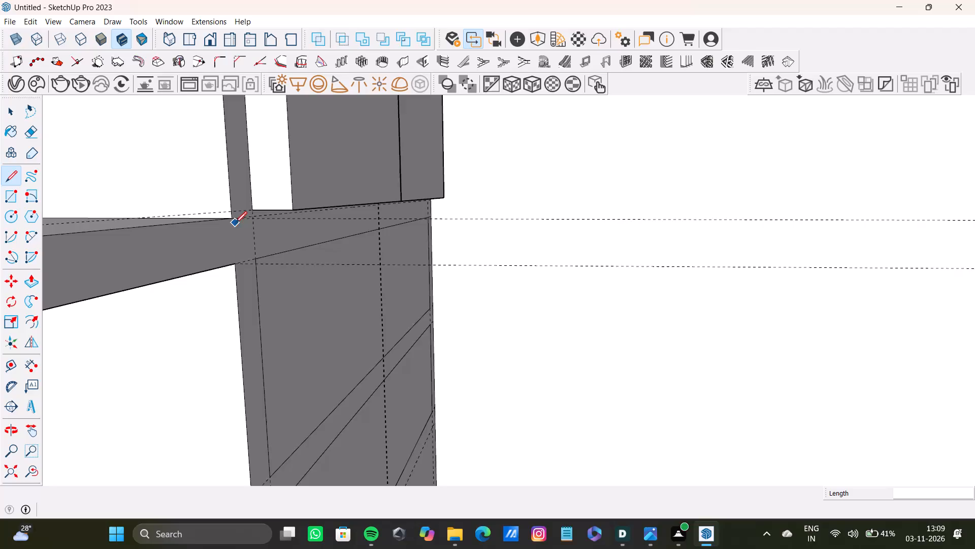
pyautogui.click(233, 220)
pyautogui.click(238, 261)
# Draw a short vertical line separating the lower shelf's end from the column's side face with the stacked rectangles.
pyautogui.scroll(-8, 236, 262)
pyautogui.moveTo(269, 365); pyautogui.dragTo(208, 394, button='middle')
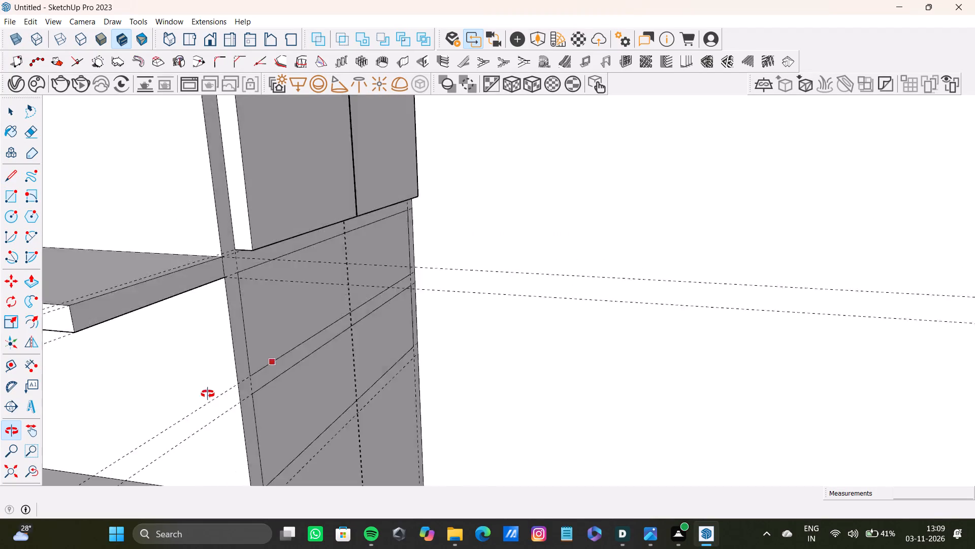
pyautogui.moveTo(208, 394); pyautogui.dragTo(126, 379, button='middle')
pyautogui.scroll(13, 290, 461)
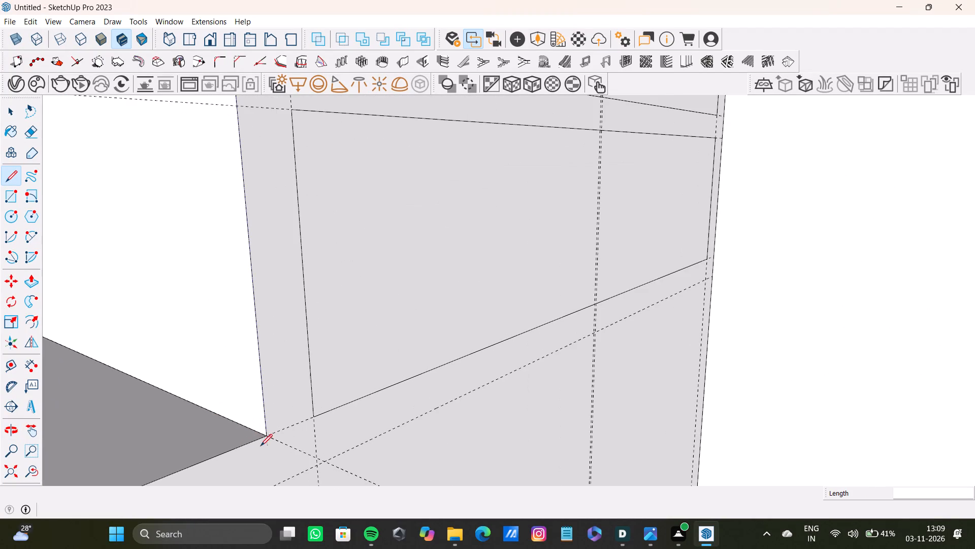
pyautogui.click(266, 442)
pyautogui.scroll(-6, 269, 464)
pyautogui.moveTo(269, 464); pyautogui.dragTo(240, 400, button='middle')
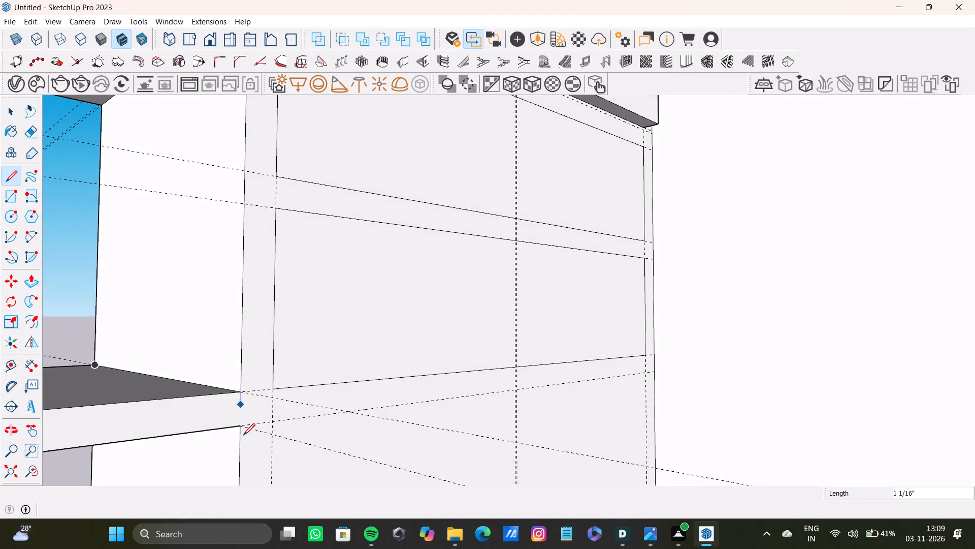
pyautogui.click(240, 424)
# Examine the two shelves and the adjoining side face of the column with its stacked rectangles.
pyautogui.scroll(-7, 226, 396)
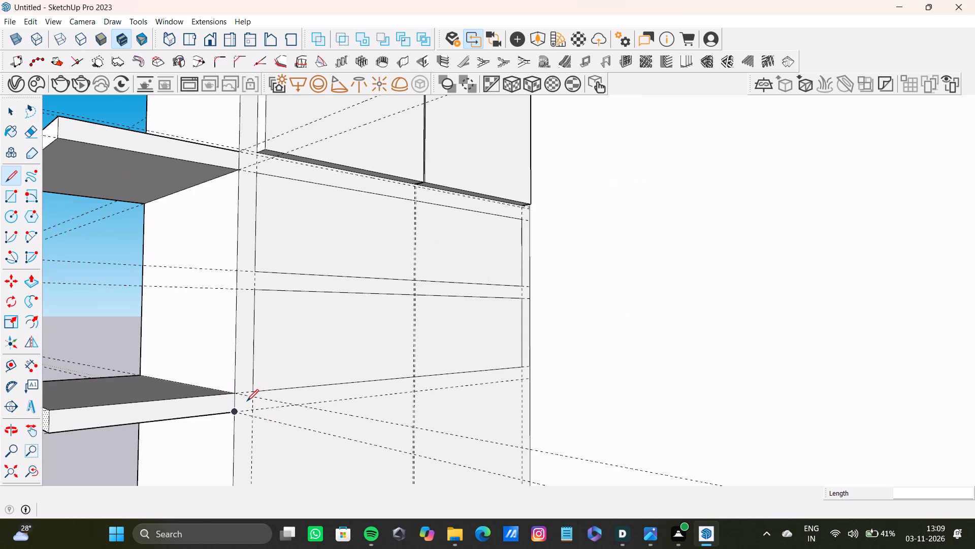
pyautogui.scroll(-14, 258, 198)
pyautogui.moveTo(265, 326); pyautogui.dragTo(276, 322, button='middle')
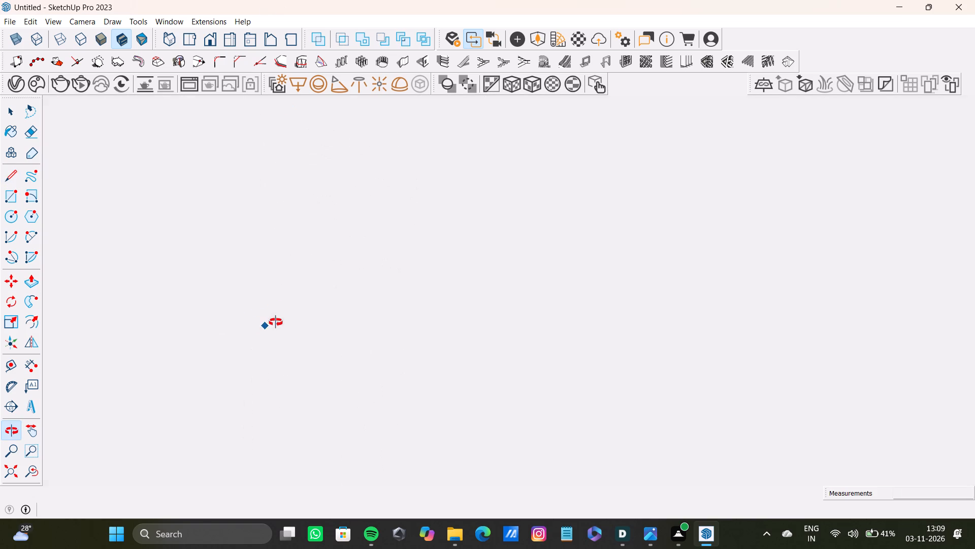
pyautogui.moveTo(276, 322); pyautogui.dragTo(279, 322, button='middle')
pyautogui.click(10, 475)
pyautogui.moveTo(397, 319); pyautogui.dragTo(404, 331, button='middle')
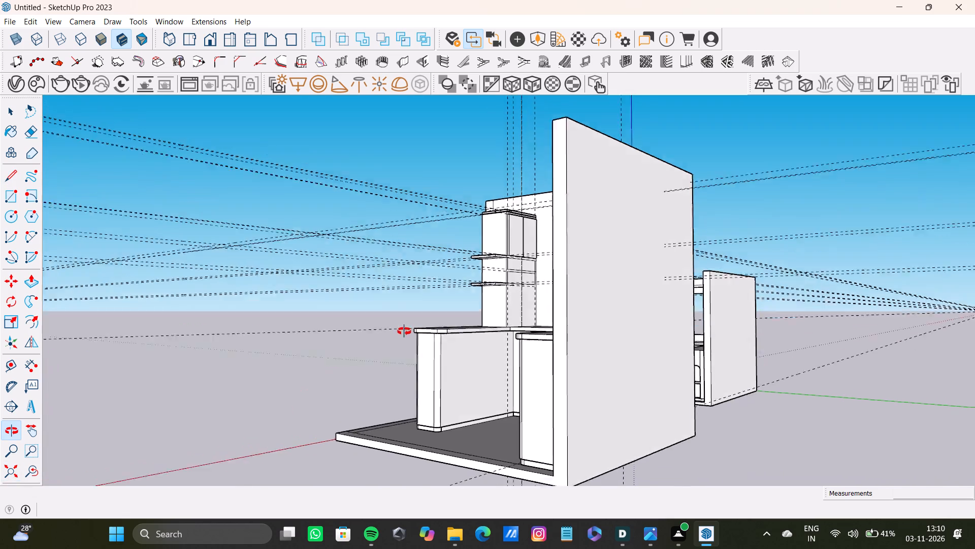
pyautogui.moveTo(404, 331); pyautogui.dragTo(407, 343, button='middle')
pyautogui.scroll(20, 528, 281)
pyautogui.scroll(2, 528, 281)
pyautogui.scroll(-2, 405, 217)
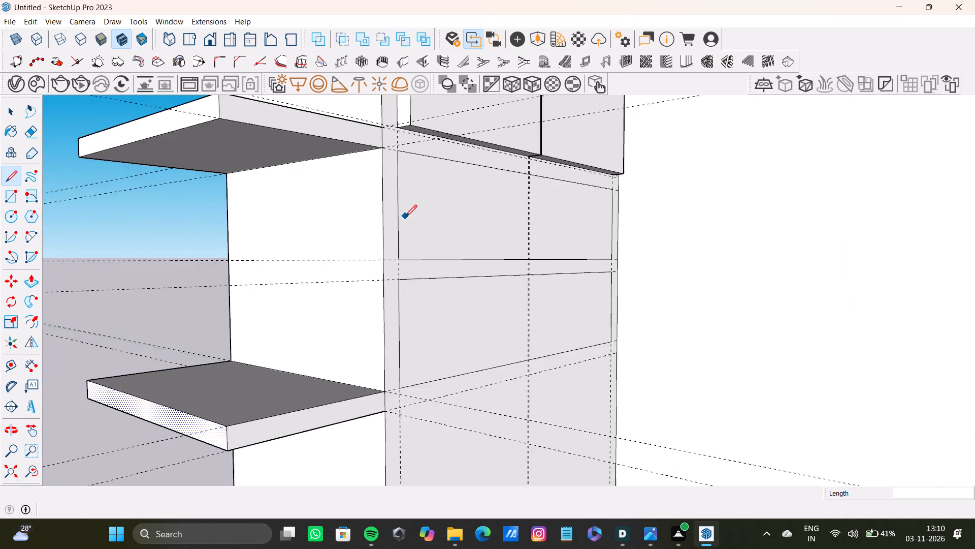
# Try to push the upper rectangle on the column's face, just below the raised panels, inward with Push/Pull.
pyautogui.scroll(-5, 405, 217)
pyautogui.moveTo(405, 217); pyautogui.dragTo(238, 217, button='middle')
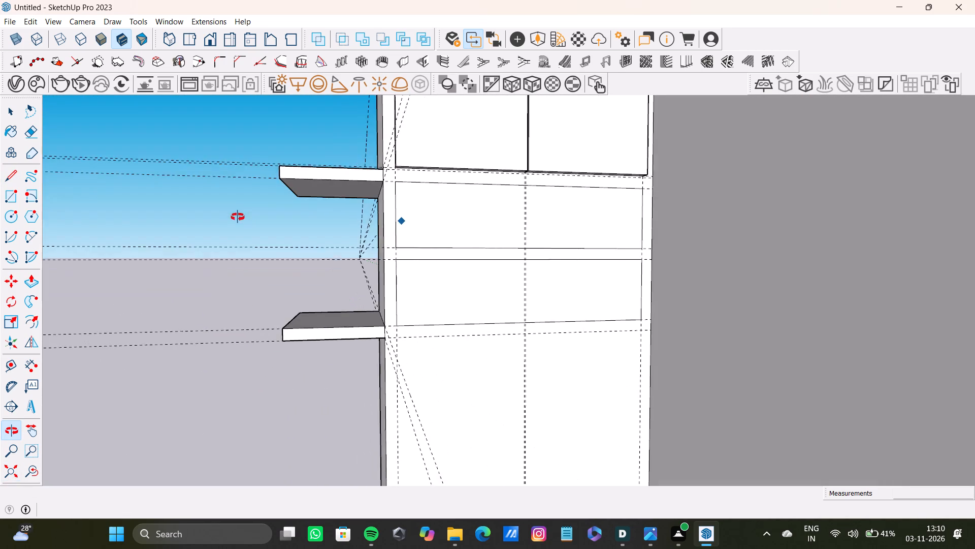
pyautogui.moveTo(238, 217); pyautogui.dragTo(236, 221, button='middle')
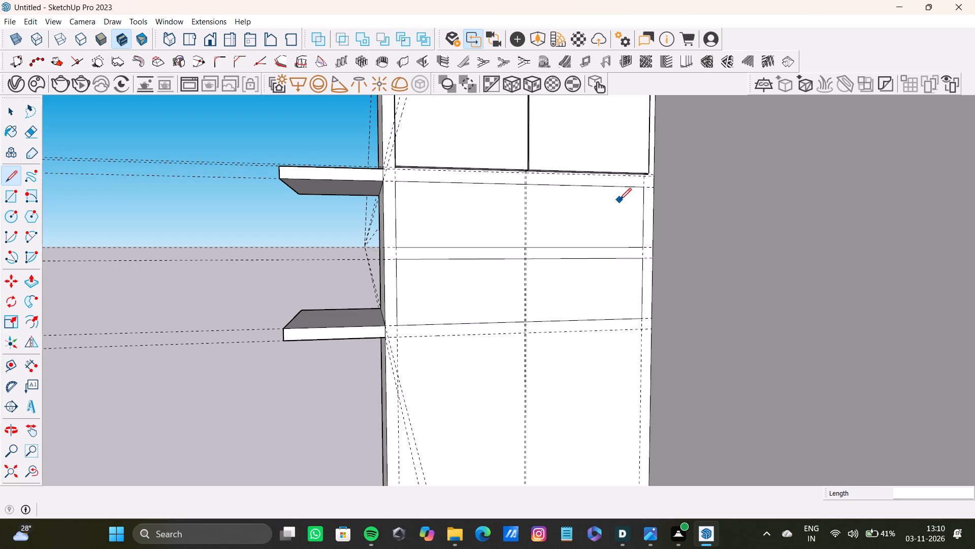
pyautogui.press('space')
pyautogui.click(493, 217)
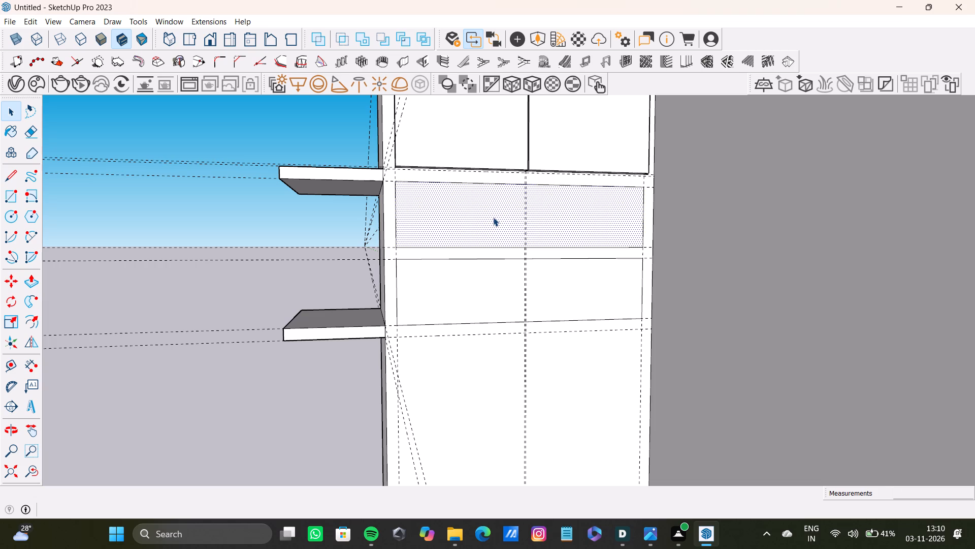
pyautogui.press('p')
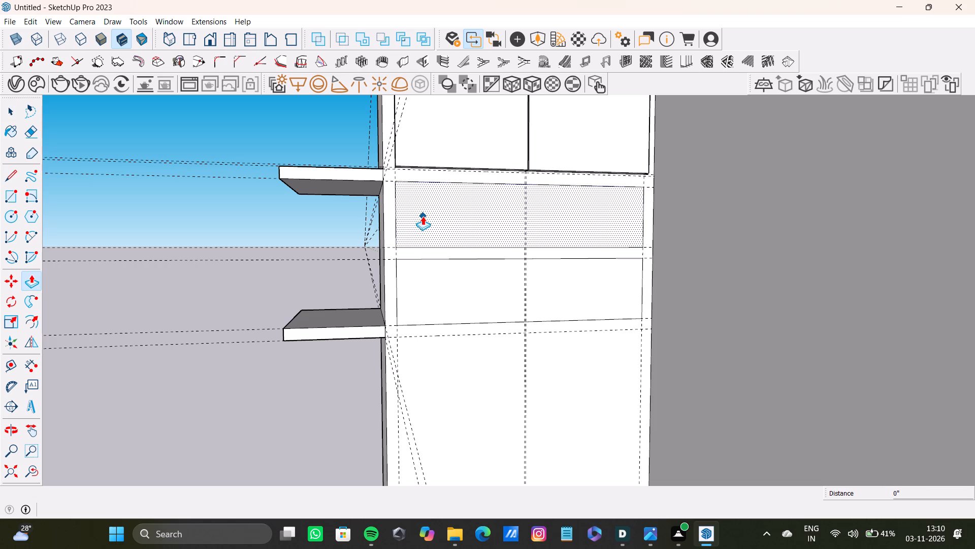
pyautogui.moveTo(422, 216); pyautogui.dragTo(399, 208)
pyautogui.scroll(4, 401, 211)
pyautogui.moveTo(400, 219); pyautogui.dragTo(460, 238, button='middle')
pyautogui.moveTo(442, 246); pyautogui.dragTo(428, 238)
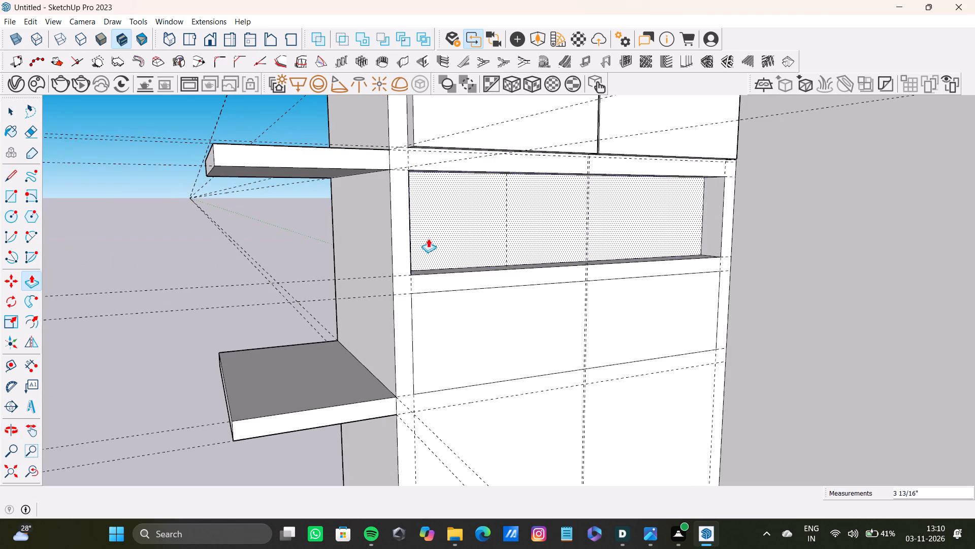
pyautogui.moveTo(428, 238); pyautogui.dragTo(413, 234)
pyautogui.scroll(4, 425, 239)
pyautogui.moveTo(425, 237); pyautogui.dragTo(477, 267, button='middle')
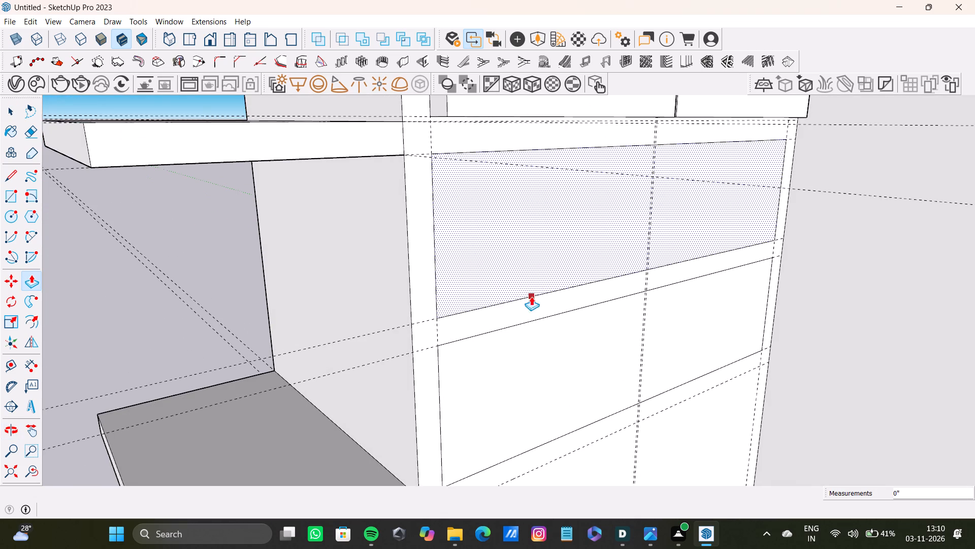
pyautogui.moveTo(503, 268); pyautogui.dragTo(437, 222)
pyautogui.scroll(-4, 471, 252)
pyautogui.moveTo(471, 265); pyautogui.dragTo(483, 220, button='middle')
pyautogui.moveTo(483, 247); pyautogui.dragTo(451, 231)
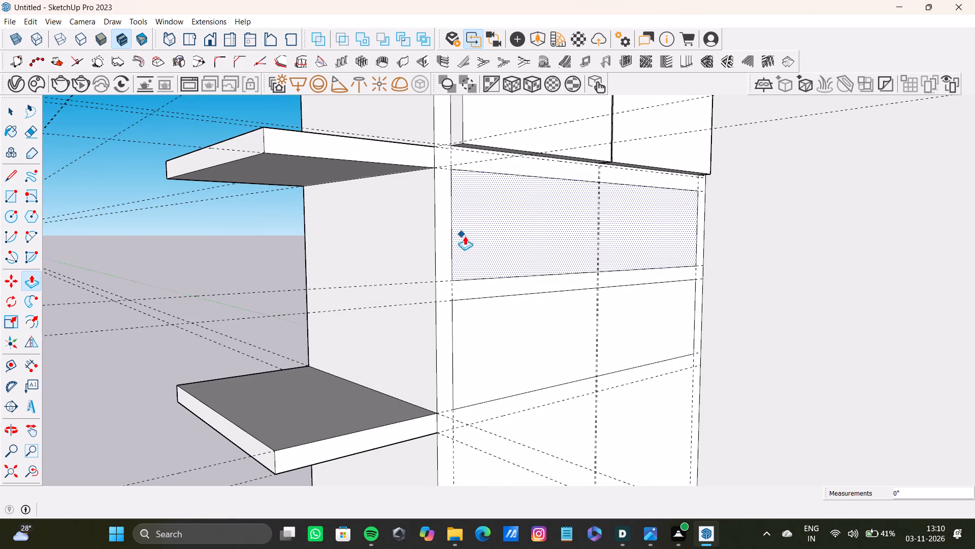
# Push the upper rectangle below the raised panels deep into the column as an open compartment, with a last push of about 8 1/2".
pyautogui.scroll(-4, 468, 238)
pyautogui.moveTo(473, 260); pyautogui.dragTo(489, 272, button='middle')
pyautogui.scroll(8, 459, 240)
pyautogui.moveTo(494, 256); pyautogui.dragTo(481, 252)
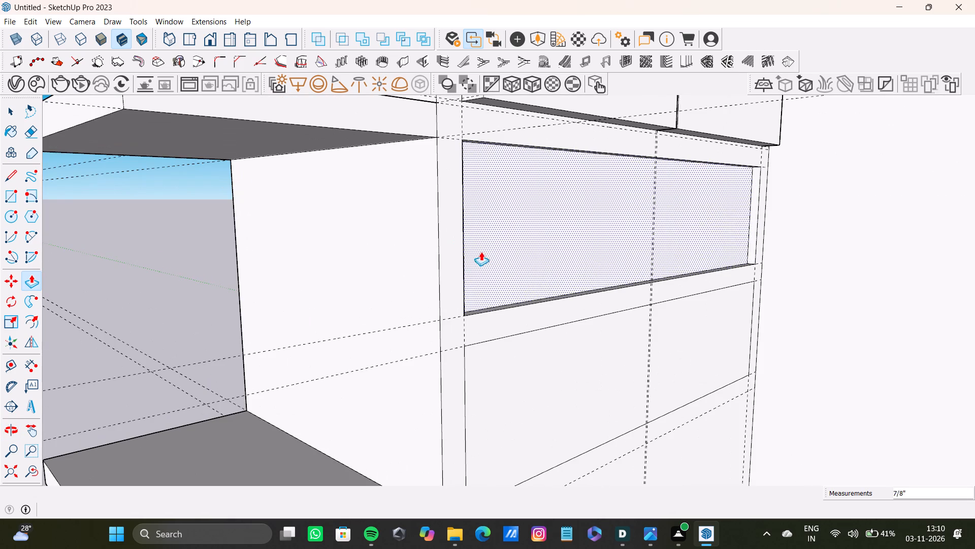
pyautogui.moveTo(481, 252); pyautogui.dragTo(474, 249)
pyautogui.scroll(5, 499, 246)
pyautogui.moveTo(533, 245); pyautogui.dragTo(388, 265, button='middle')
pyautogui.moveTo(405, 262); pyautogui.dragTo(399, 242)
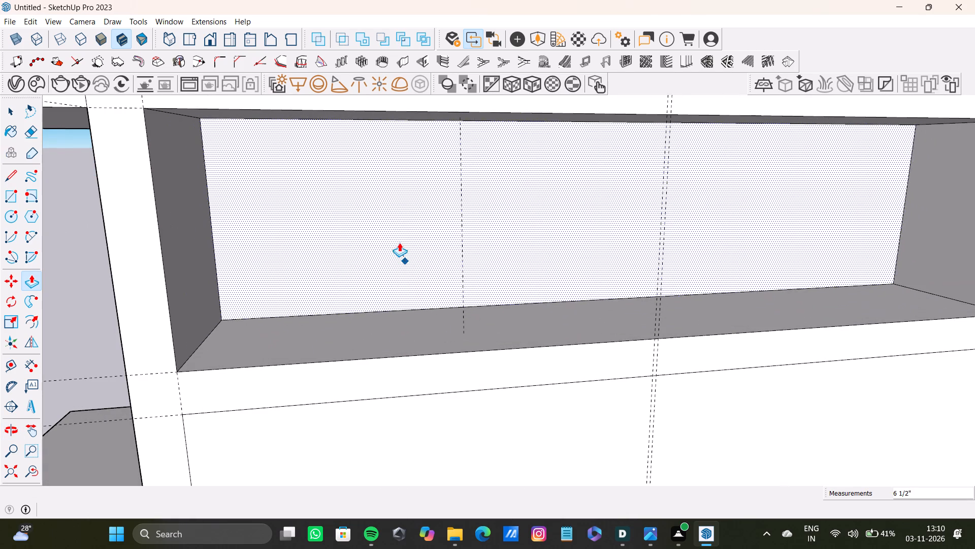
pyautogui.moveTo(399, 242); pyautogui.dragTo(397, 238)
pyautogui.scroll(-14, 395, 237)
pyautogui.moveTo(441, 277); pyautogui.dragTo(554, 224, button='middle')
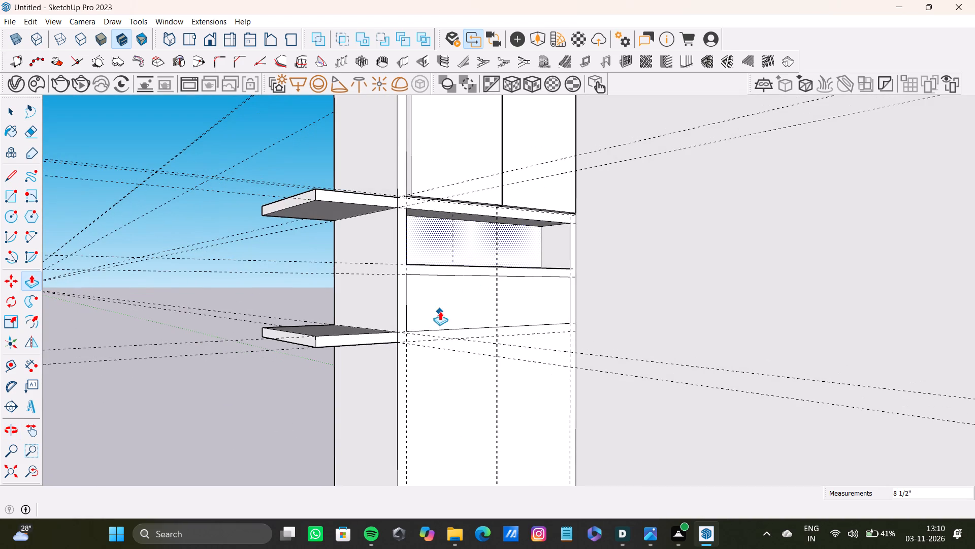
# Push the lower rectangle, directly below the open compartment, about 10 9/16" into the column to match the upper compartment's depth.
pyautogui.press('space')
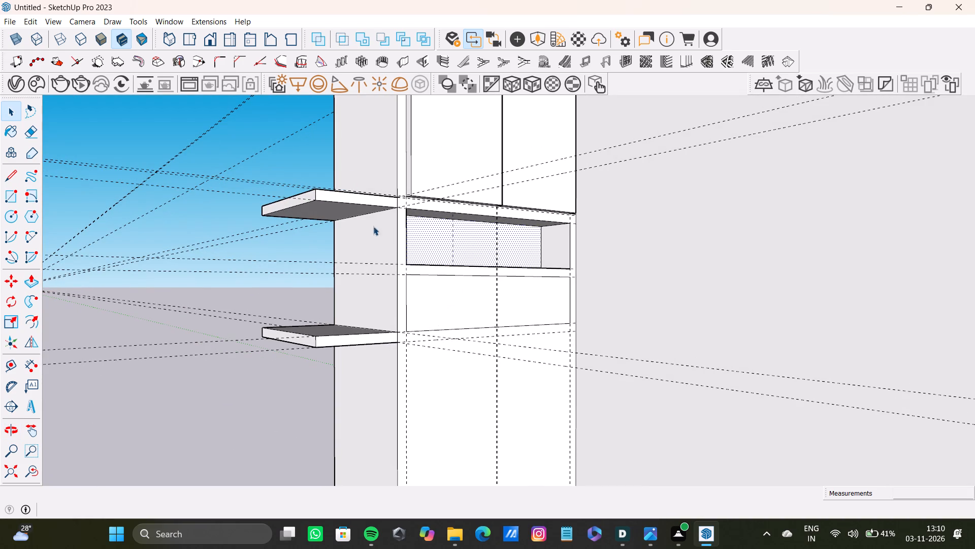
pyautogui.click(430, 286)
pyautogui.press('p')
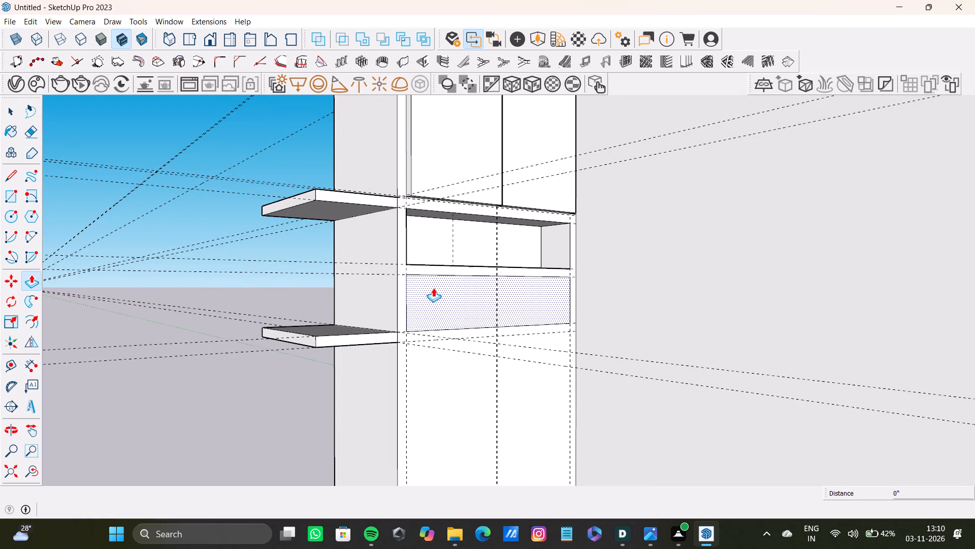
pyautogui.moveTo(434, 292); pyautogui.dragTo(407, 282)
pyautogui.moveTo(452, 293); pyautogui.dragTo(415, 252)
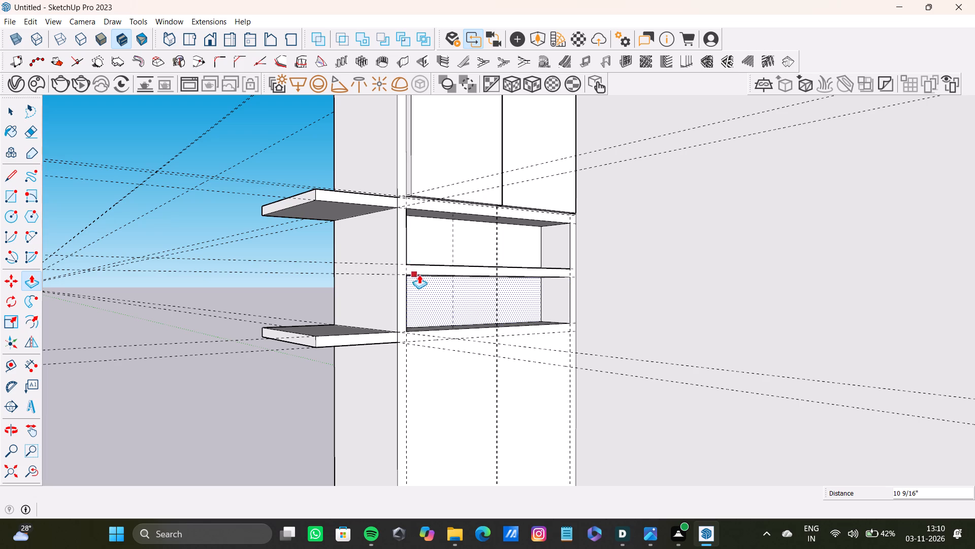
# Examine the column's two open compartments and side shelves from several angles and within the whole kitchen model.
pyautogui.scroll(-6, 419, 274)
pyautogui.middleClick(435, 290)
pyautogui.click(30, 474)
pyautogui.click(0, 469)
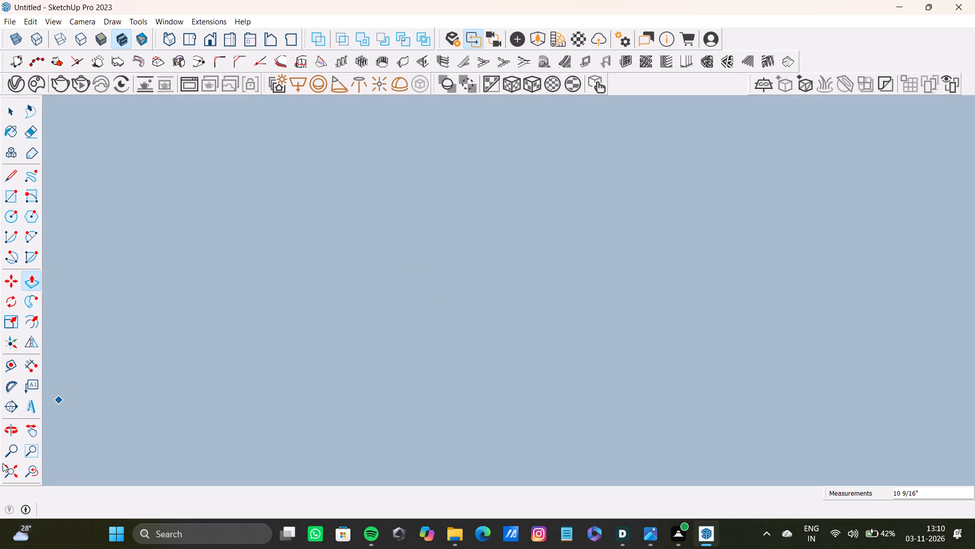
pyautogui.click(11, 466)
pyautogui.moveTo(504, 330); pyautogui.dragTo(685, 378, button='middle')
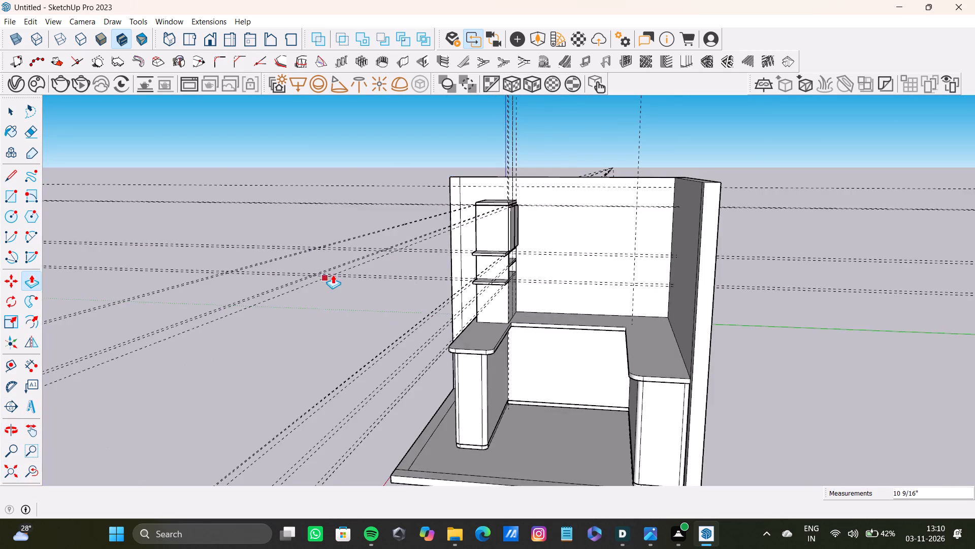
pyautogui.scroll(15, 343, 269)
pyautogui.moveTo(607, 281); pyautogui.dragTo(431, 280, button='middle')
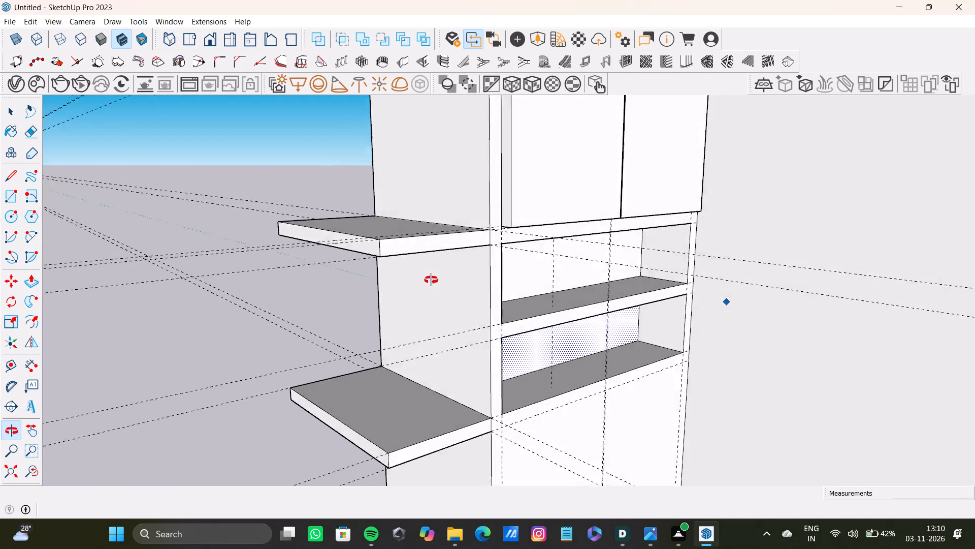
pyautogui.moveTo(431, 280); pyautogui.dragTo(401, 199, button='middle')
pyautogui.scroll(-8, 403, 231)
pyautogui.middleClick(422, 268)
pyautogui.click(32, 476)
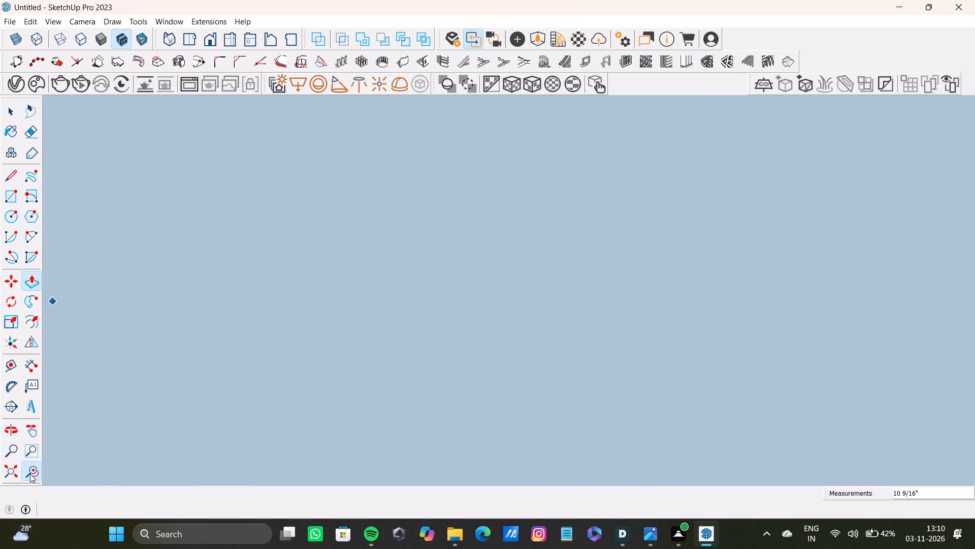
pyautogui.click(12, 469)
pyautogui.moveTo(416, 322); pyautogui.dragTo(553, 377, button='middle')
pyautogui.scroll(18, 397, 298)
pyautogui.moveTo(487, 278); pyautogui.dragTo(474, 196, button='middle')
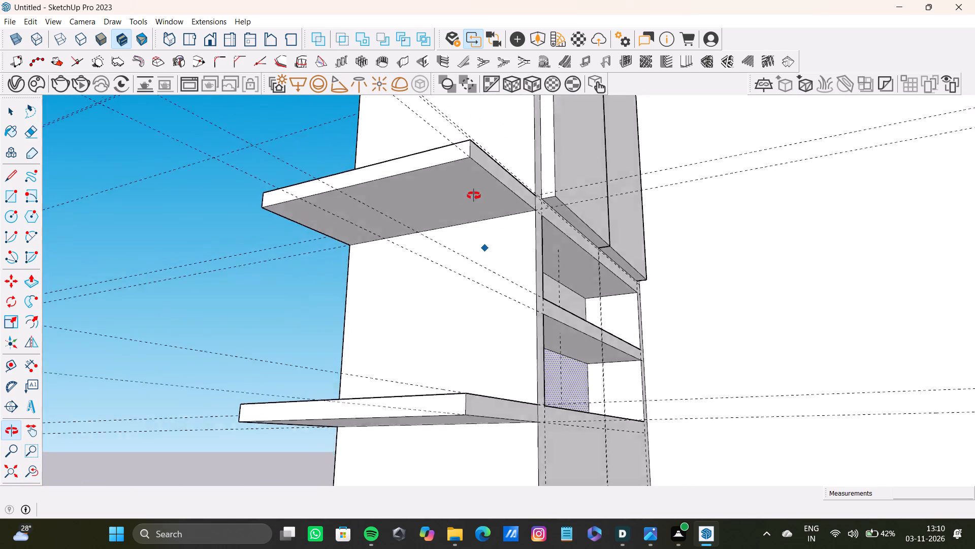
pyautogui.moveTo(474, 196); pyautogui.dragTo(463, 211, button='middle')
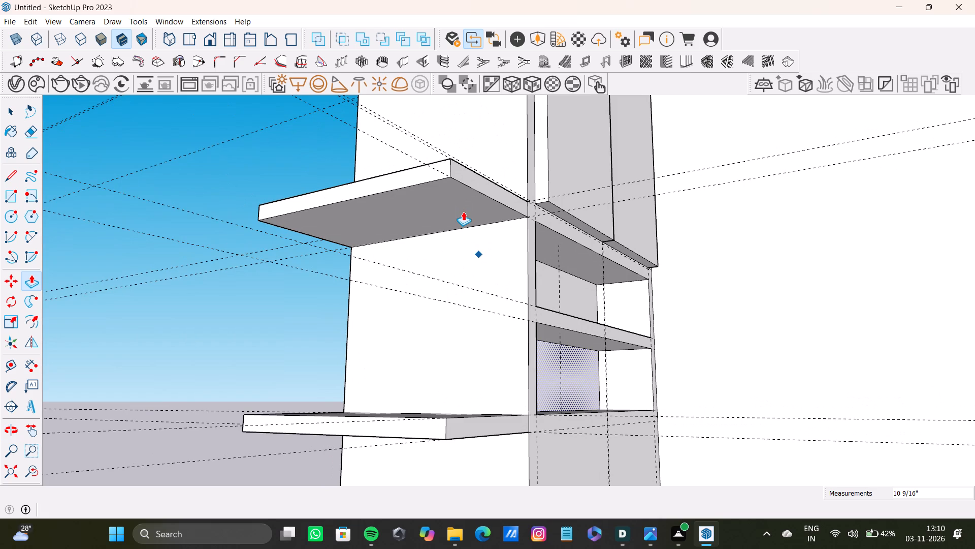
pyautogui.scroll(-8, 463, 211)
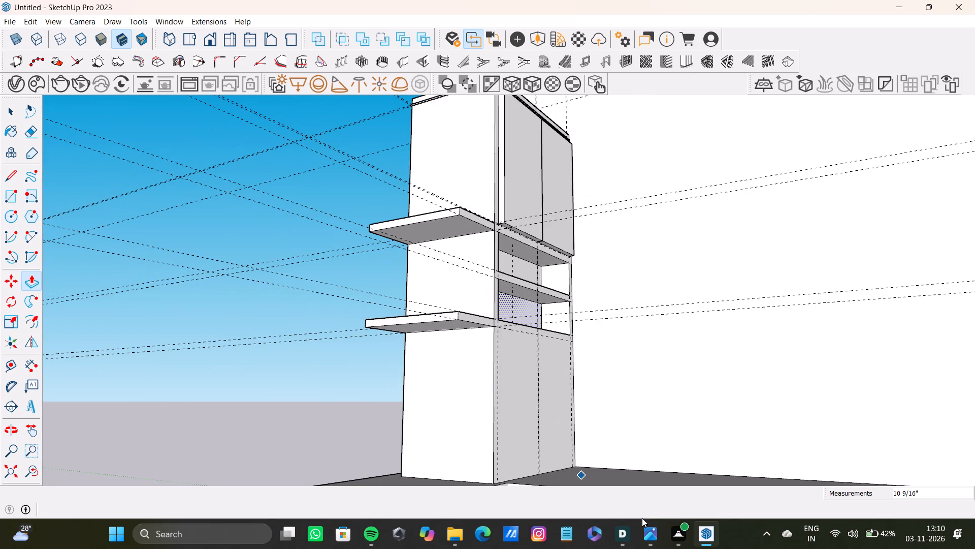